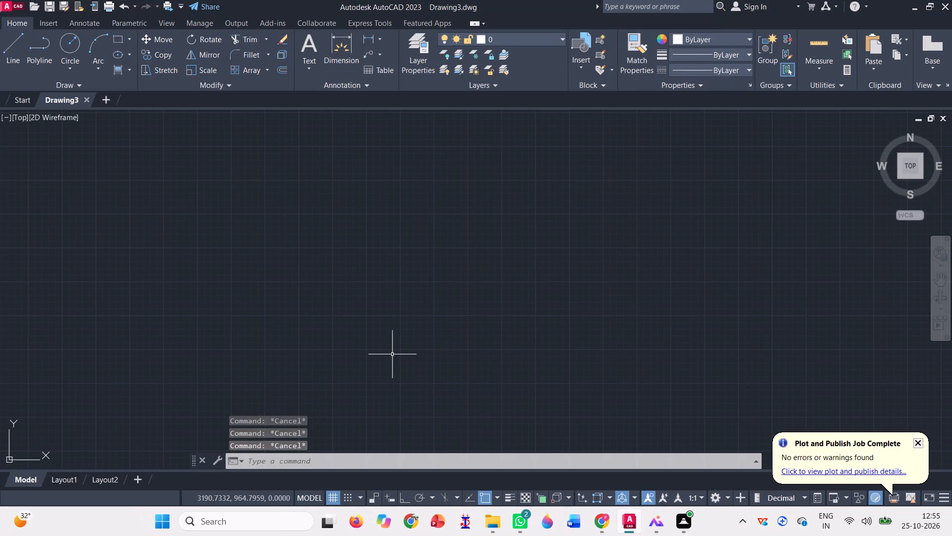
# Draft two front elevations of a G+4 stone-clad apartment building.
# Turn on command log file recording with LOGFILEON.
pyautogui.write('log')
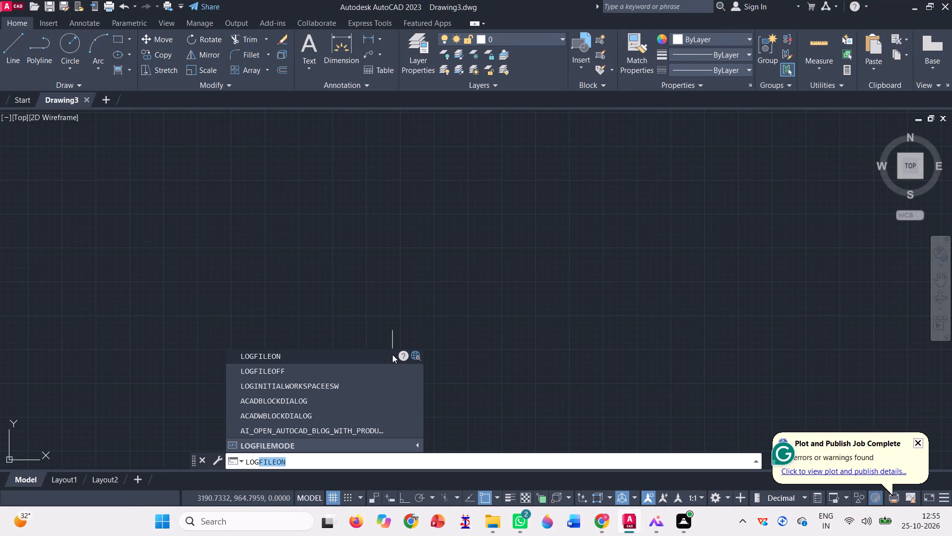
pyautogui.press('Return')
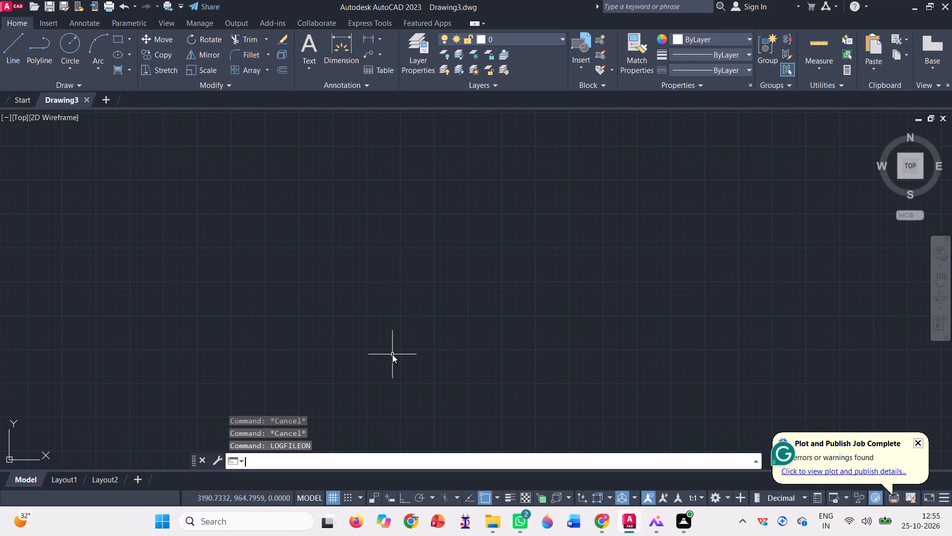
# Configure the drawing units to Engineering length type with 0'-0.0" precision and an insertion scale in inches.
pyautogui.write('un')
pyautogui.press('Return')
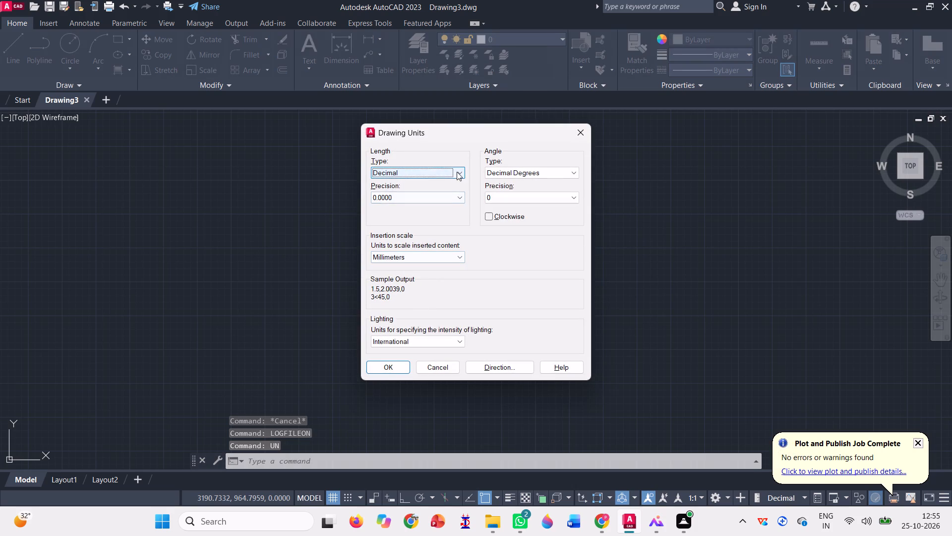
pyautogui.click(457, 172)
pyautogui.click(444, 195)
pyautogui.click(445, 197)
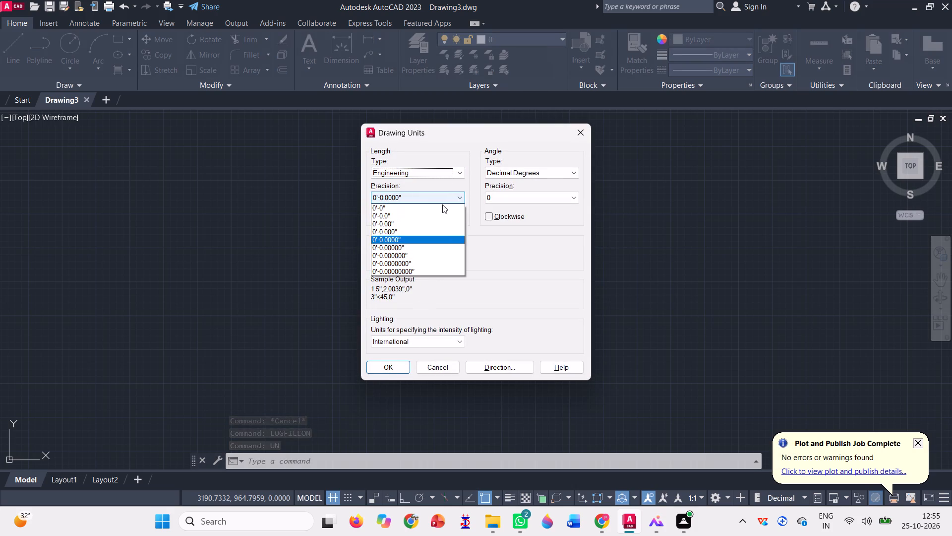
pyautogui.click(410, 212)
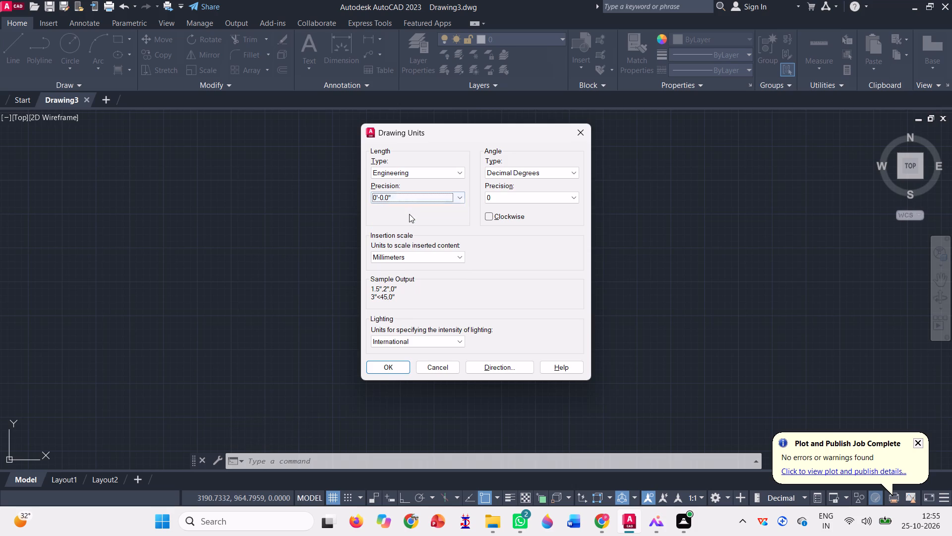
pyautogui.click(417, 253)
pyautogui.click(395, 277)
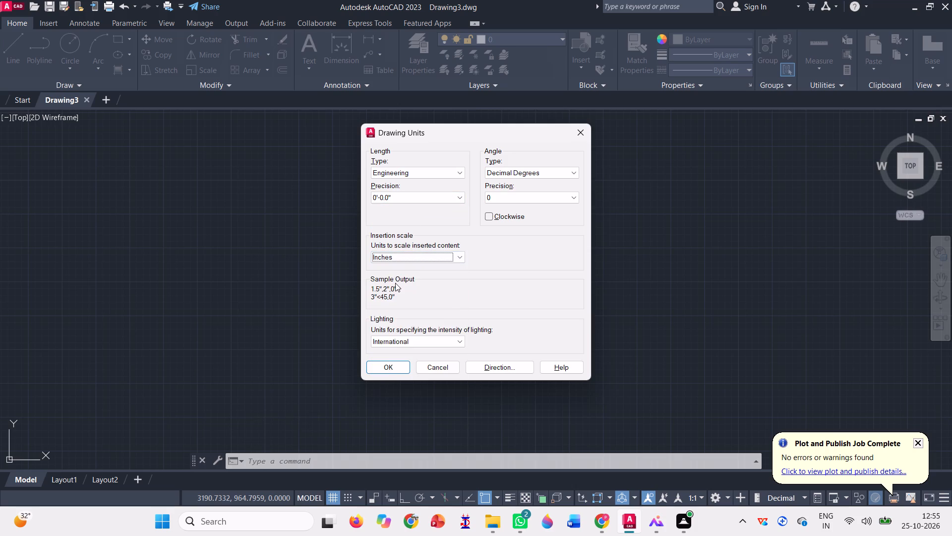
pyautogui.click(397, 254)
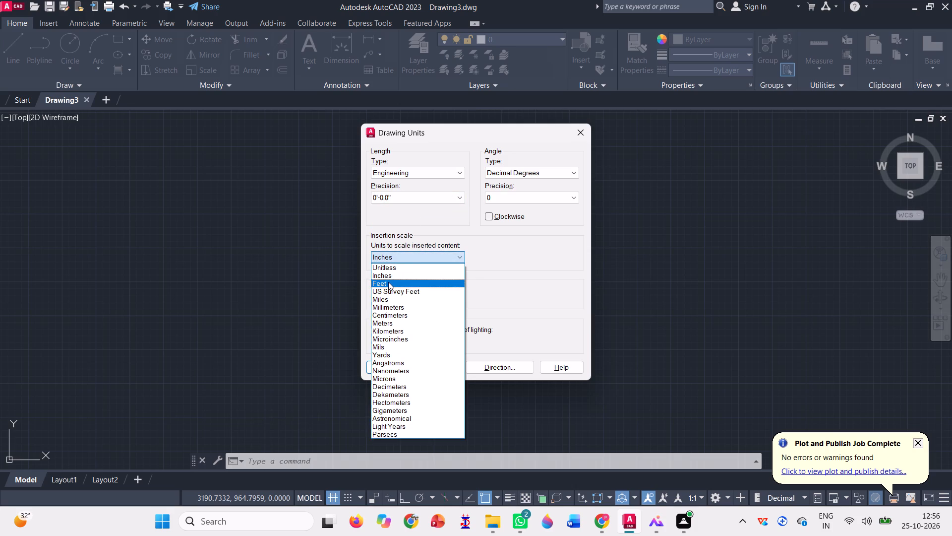
pyautogui.click(388, 279)
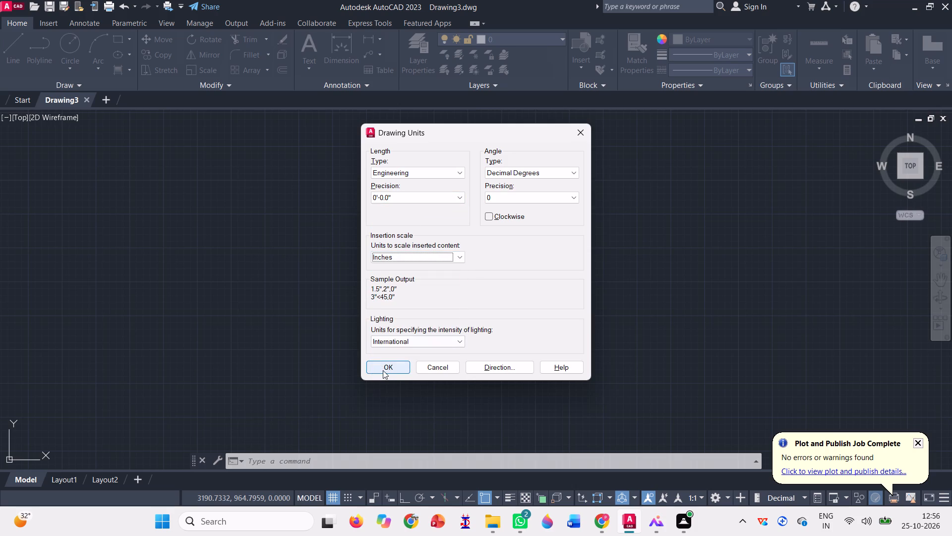
pyautogui.click(383, 366)
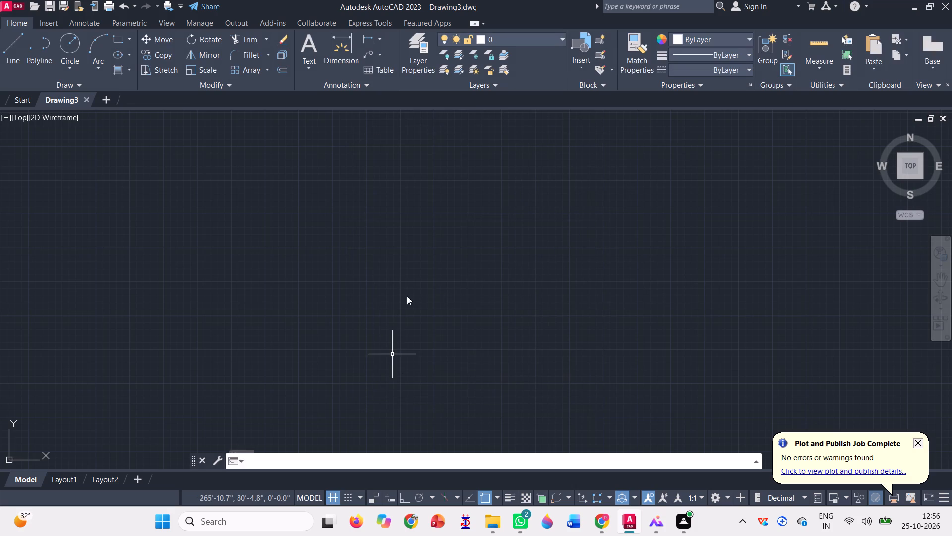
# Set the Standard dimension style's primary units to Engineering with 0'-0.0" precision and make that style current.
pyautogui.write('dims')
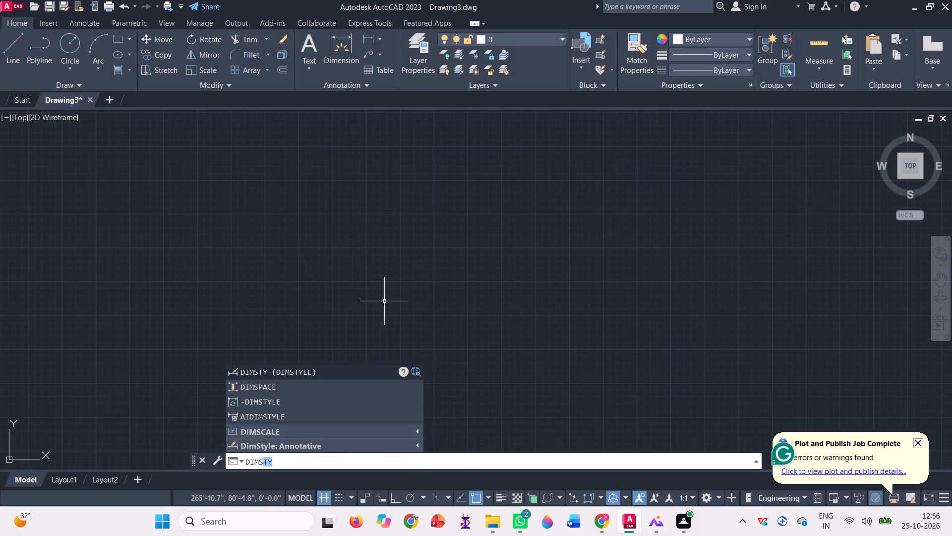
pyautogui.press('Return')
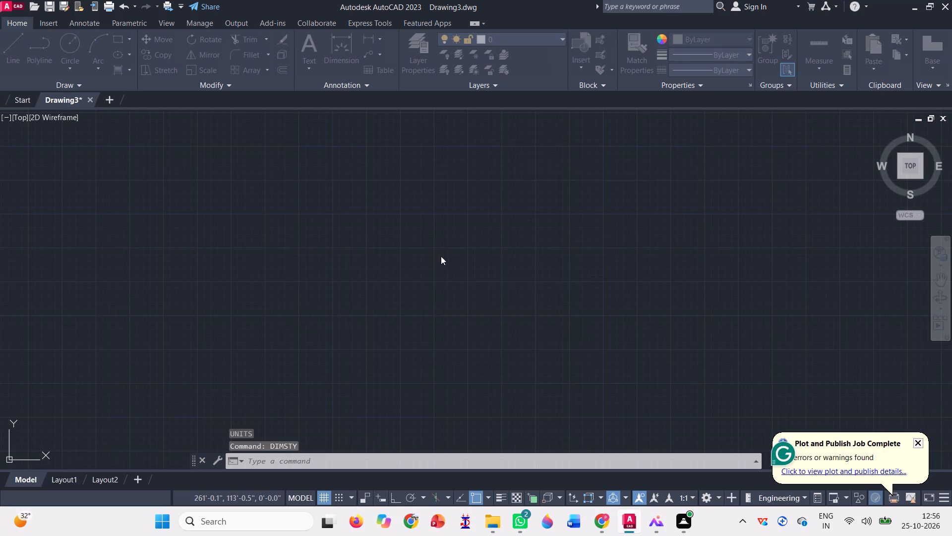
pyautogui.click(332, 214)
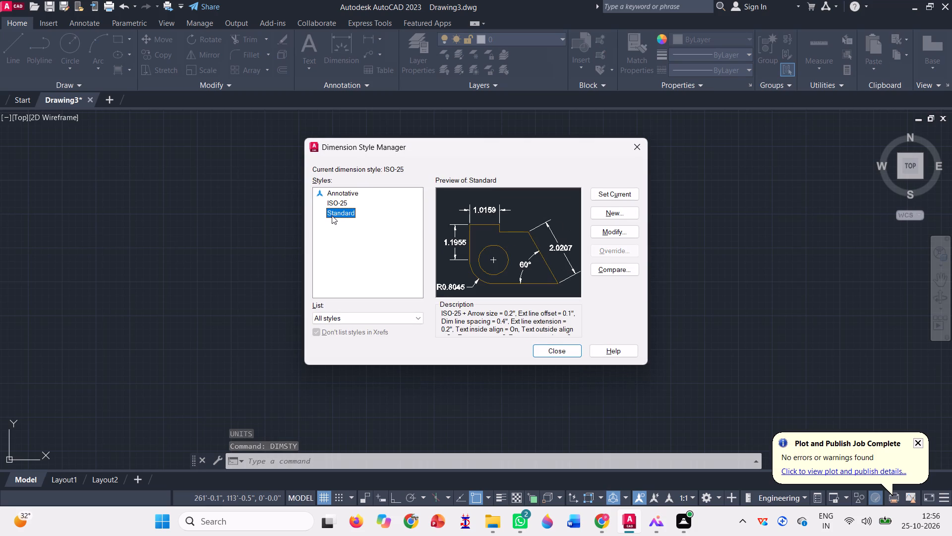
pyautogui.click(623, 235)
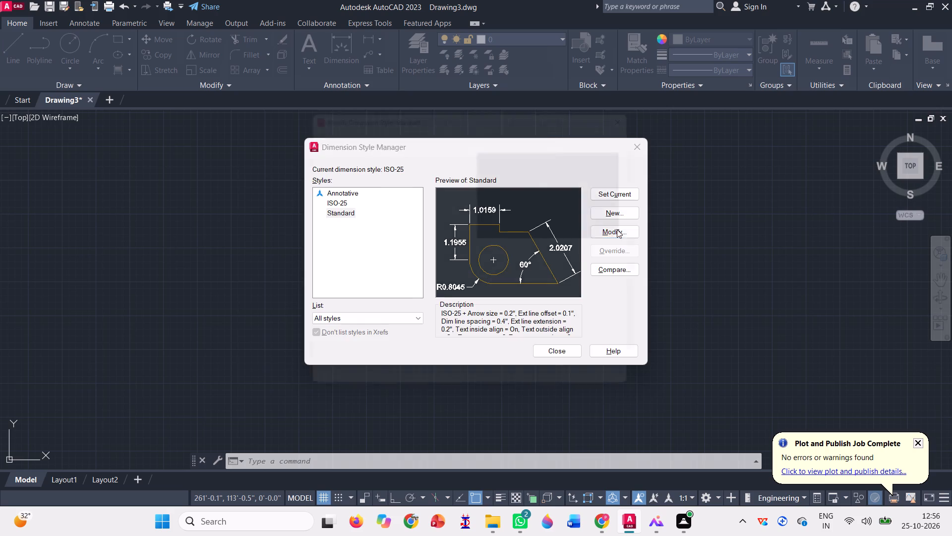
pyautogui.click(460, 143)
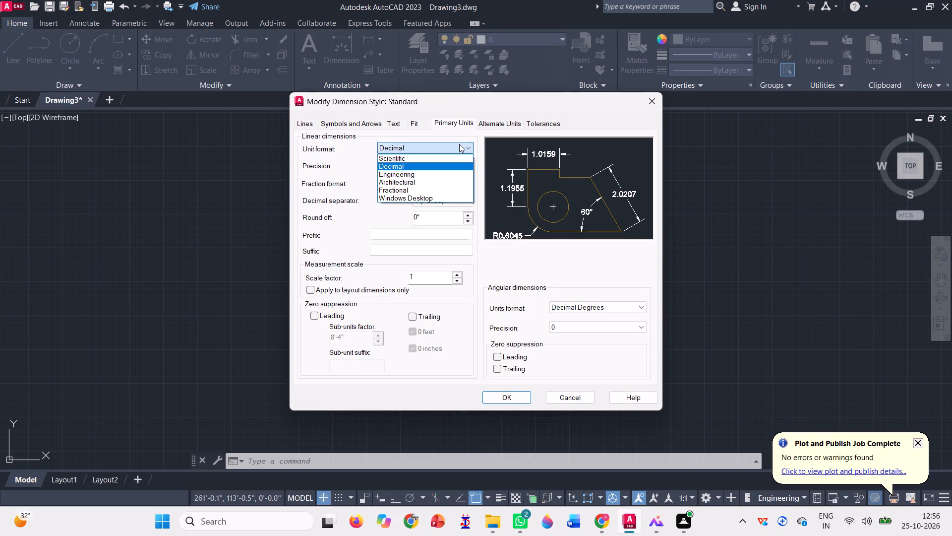
pyautogui.click(438, 172)
pyautogui.click(442, 166)
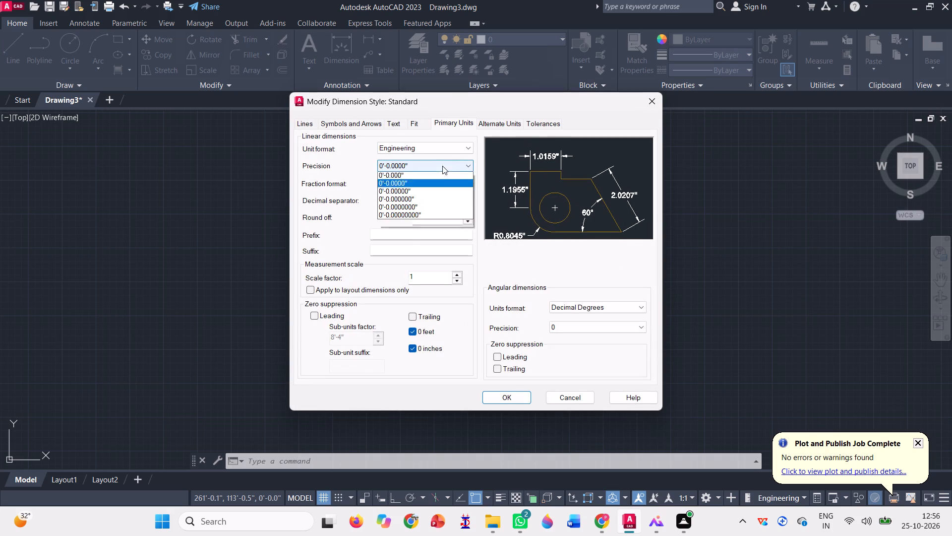
pyautogui.click(428, 184)
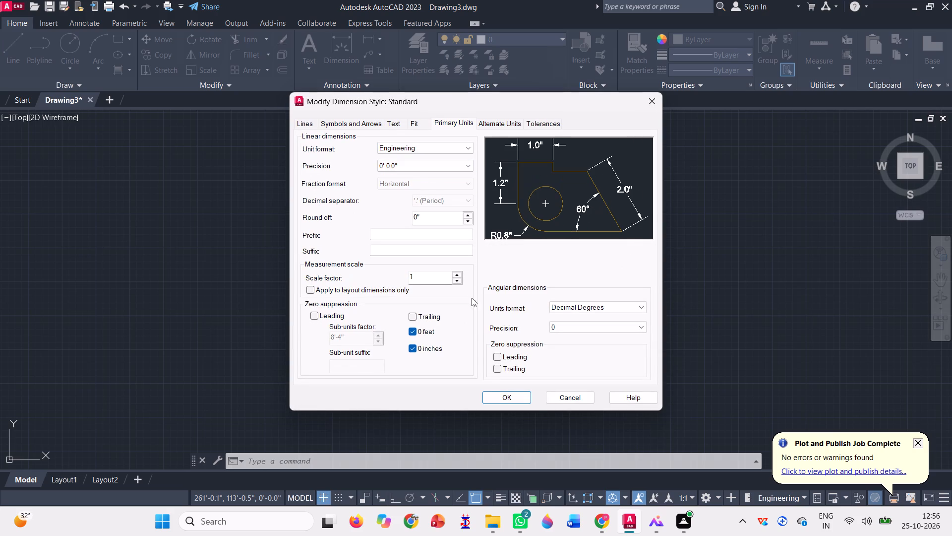
pyautogui.click(521, 391)
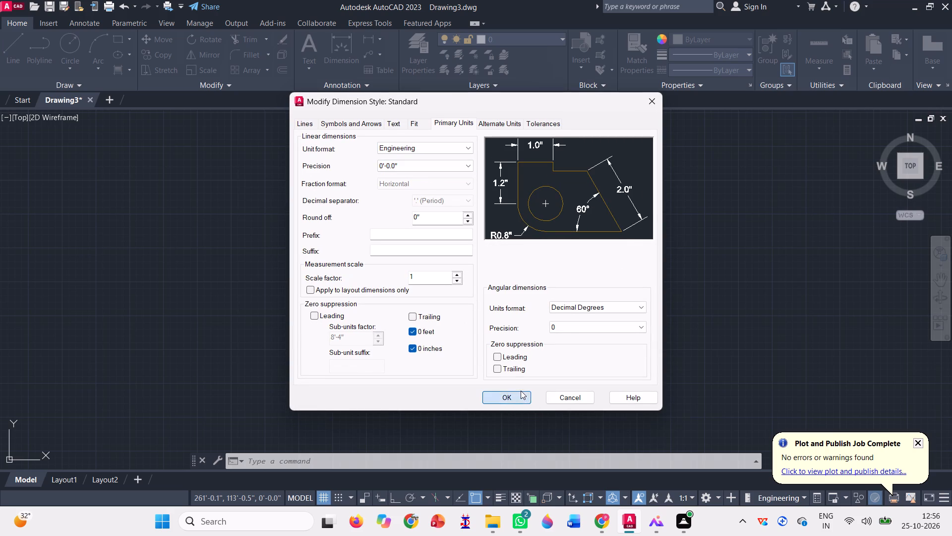
pyautogui.click(619, 193)
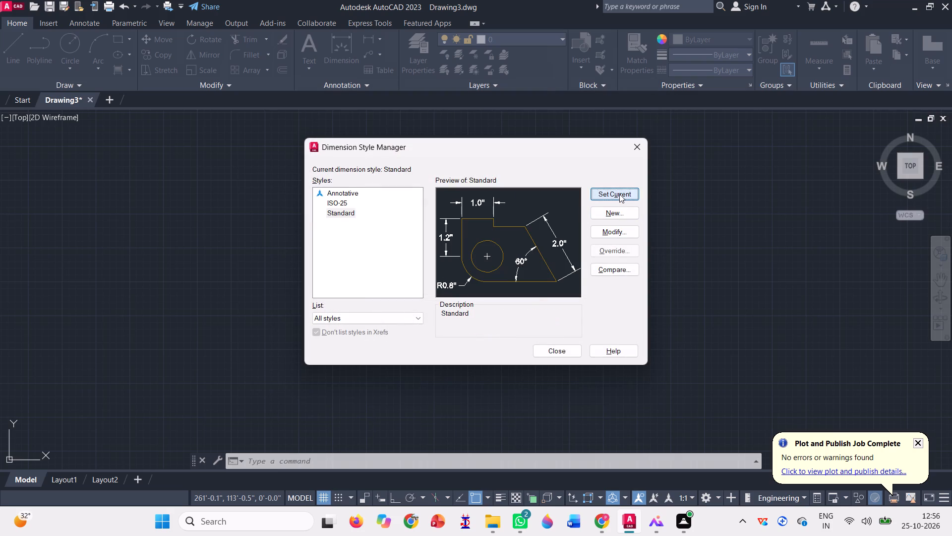
pyautogui.click(618, 193)
pyautogui.click(562, 348)
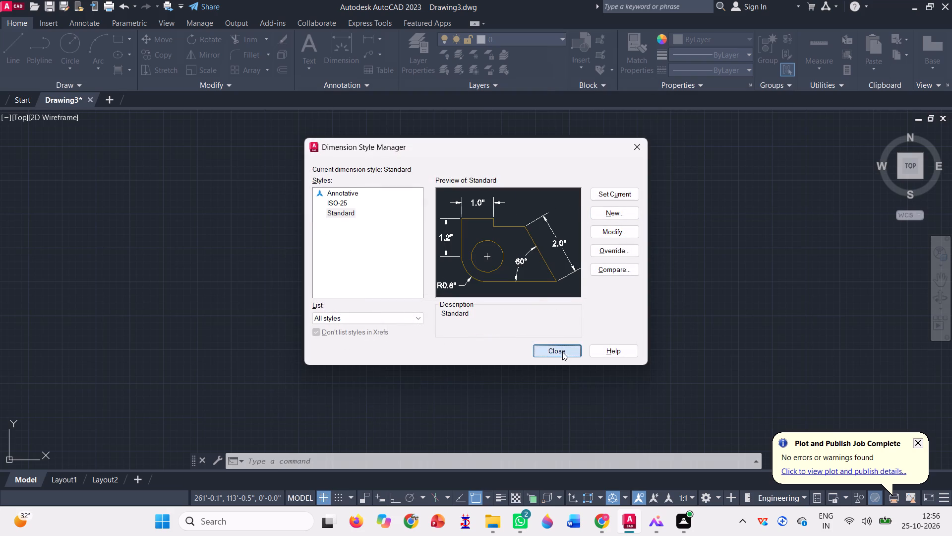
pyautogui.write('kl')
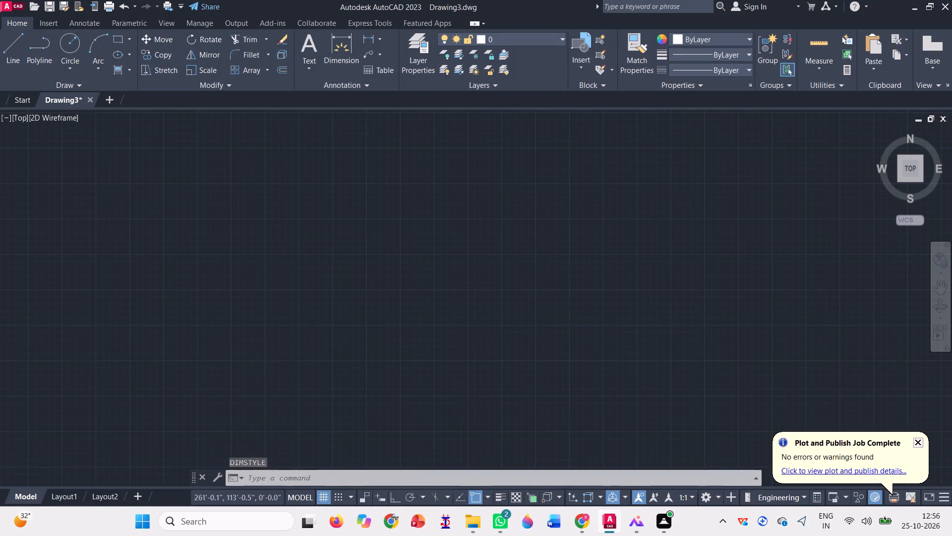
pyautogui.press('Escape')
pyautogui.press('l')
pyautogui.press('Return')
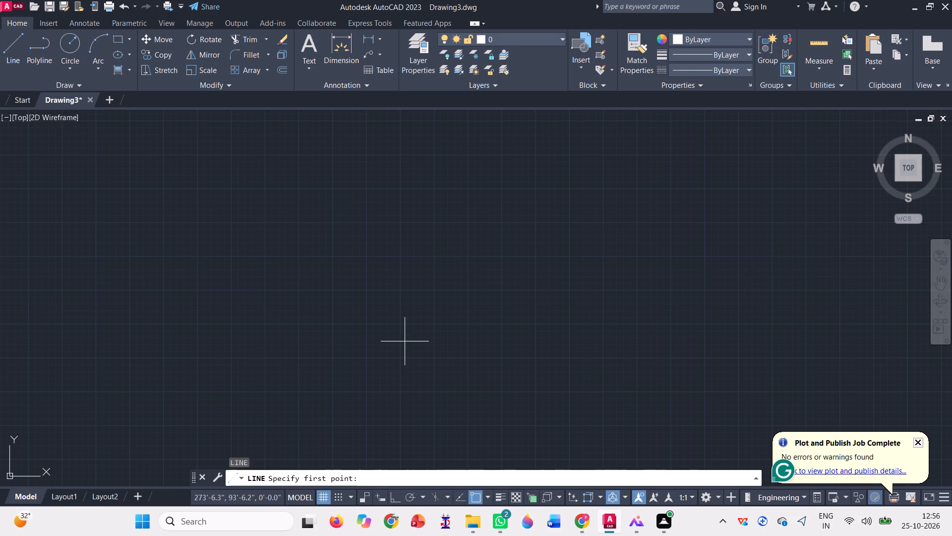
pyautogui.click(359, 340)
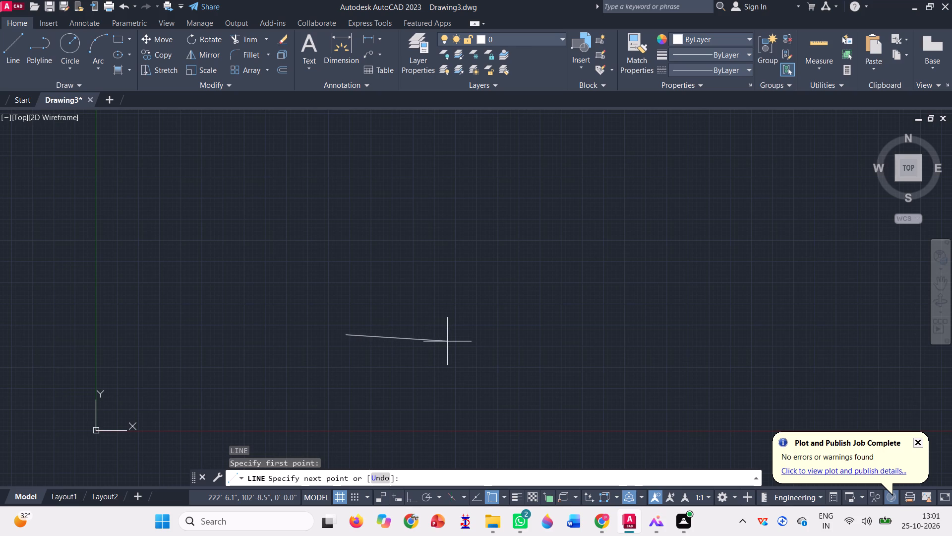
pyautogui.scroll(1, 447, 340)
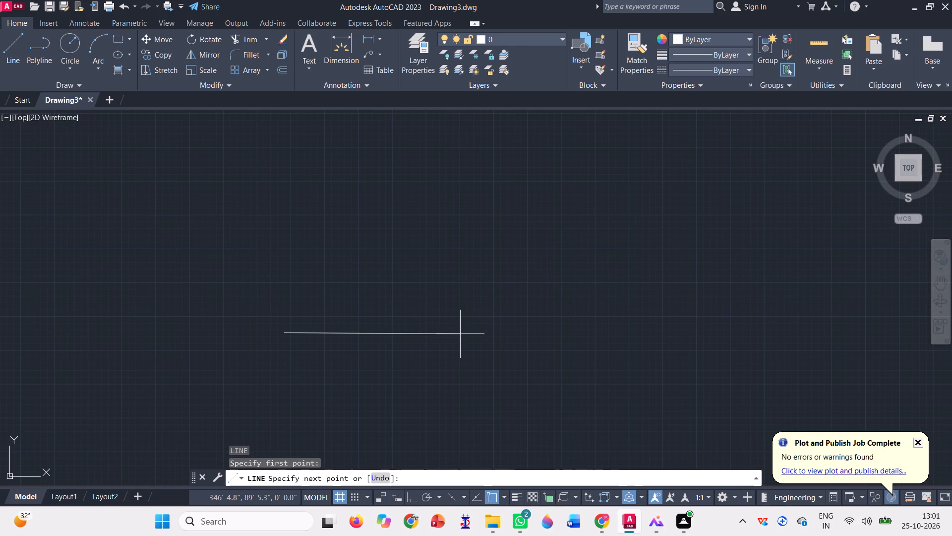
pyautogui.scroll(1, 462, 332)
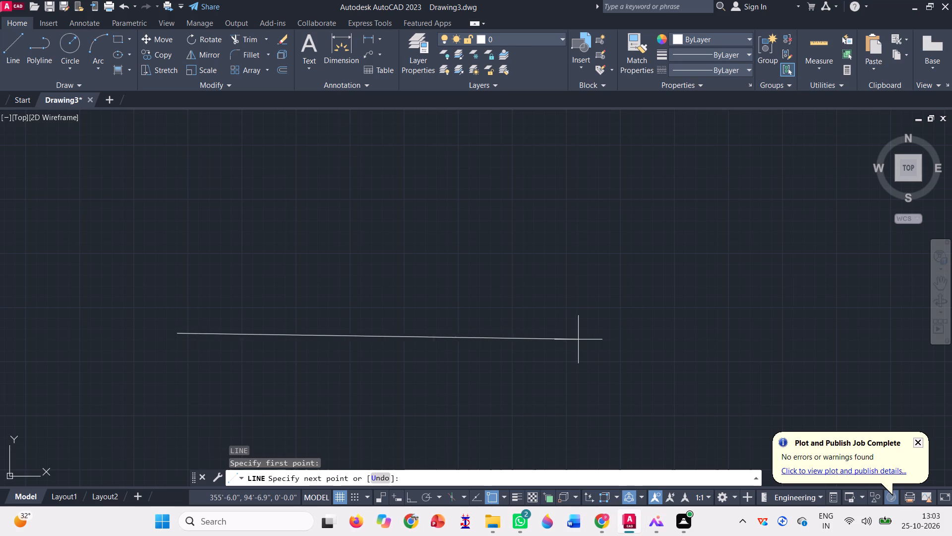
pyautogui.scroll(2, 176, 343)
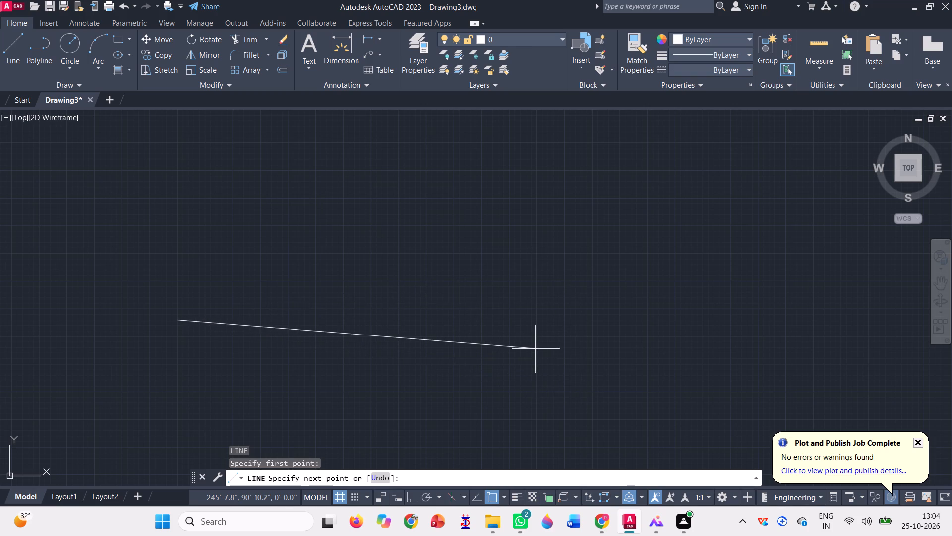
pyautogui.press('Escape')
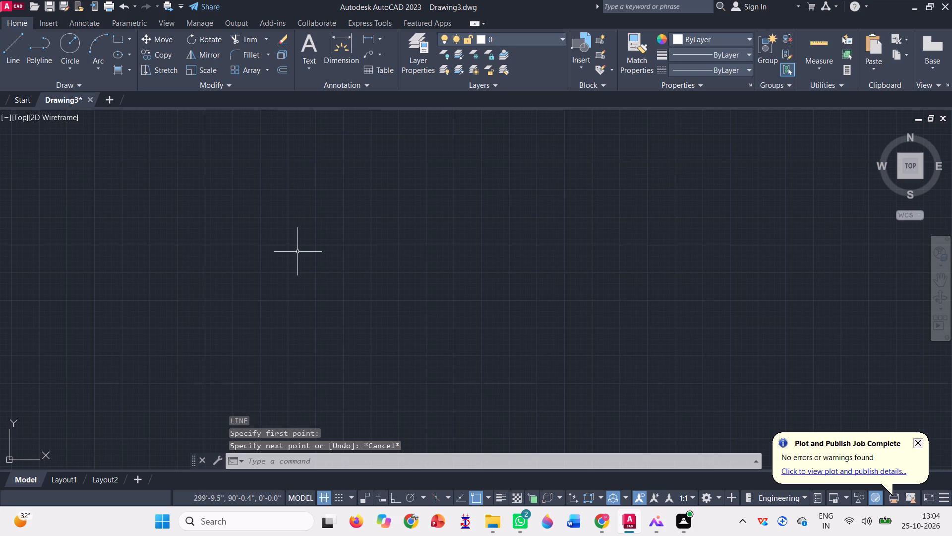
# Draw a single horizontal line 50' long in the open drawing area with Ortho on.
pyautogui.press('l')
pyautogui.press('Return')
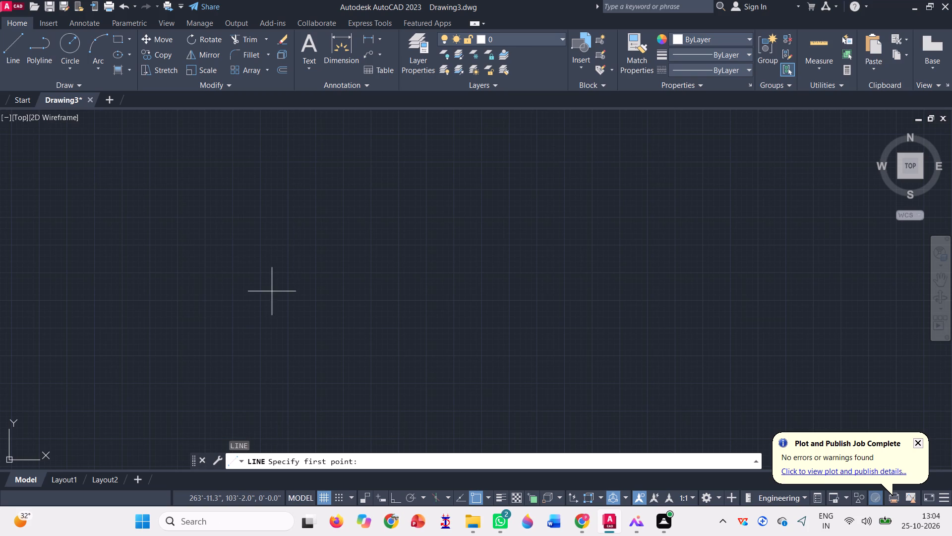
pyautogui.click(263, 297)
pyautogui.press('F8')
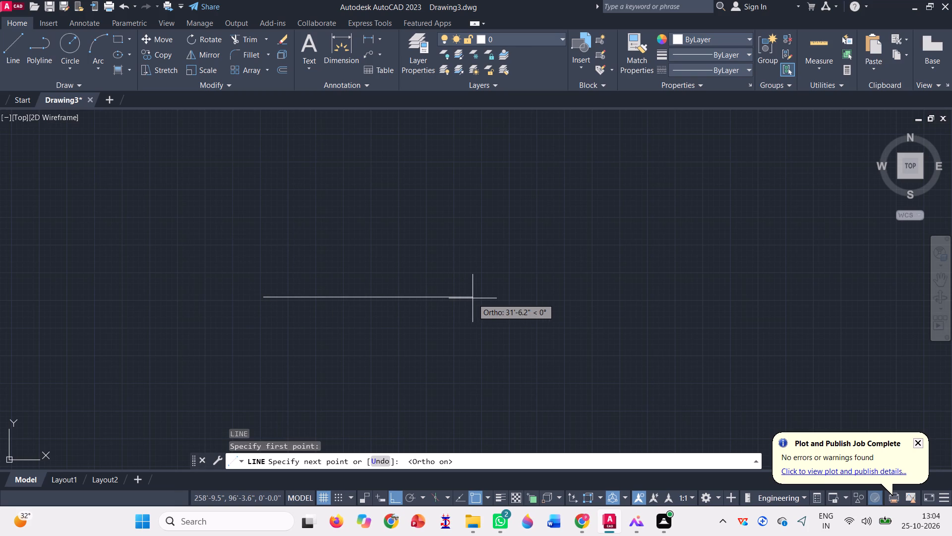
pyautogui.write("50'")
pyautogui.press('Return')
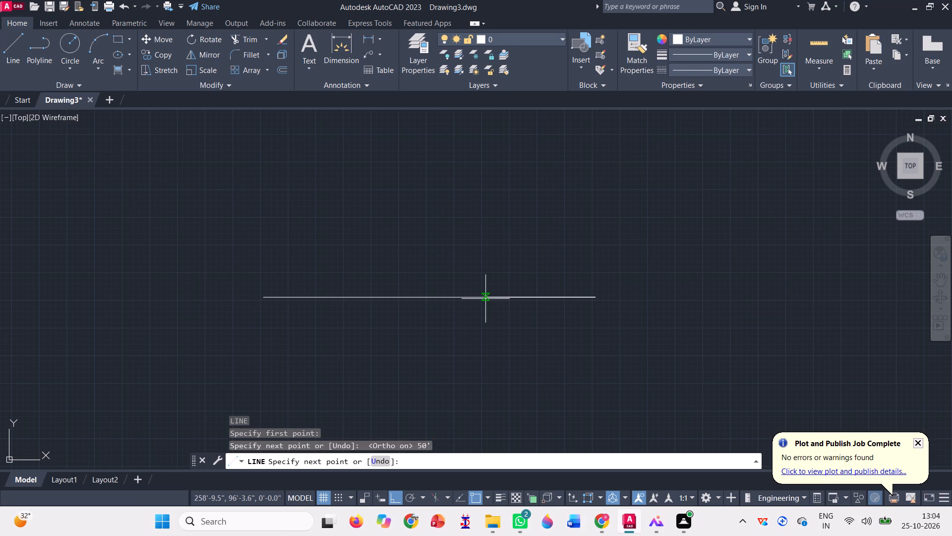
pyautogui.press('space')
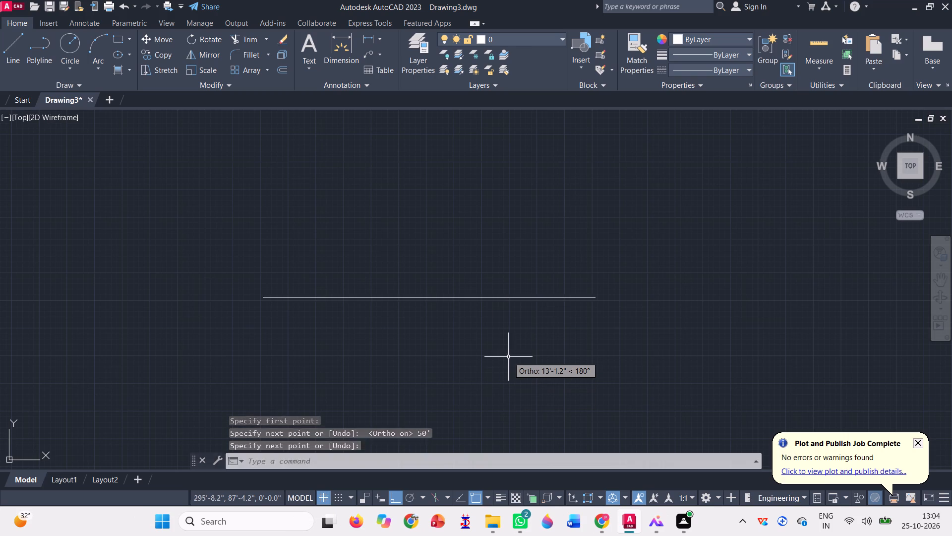
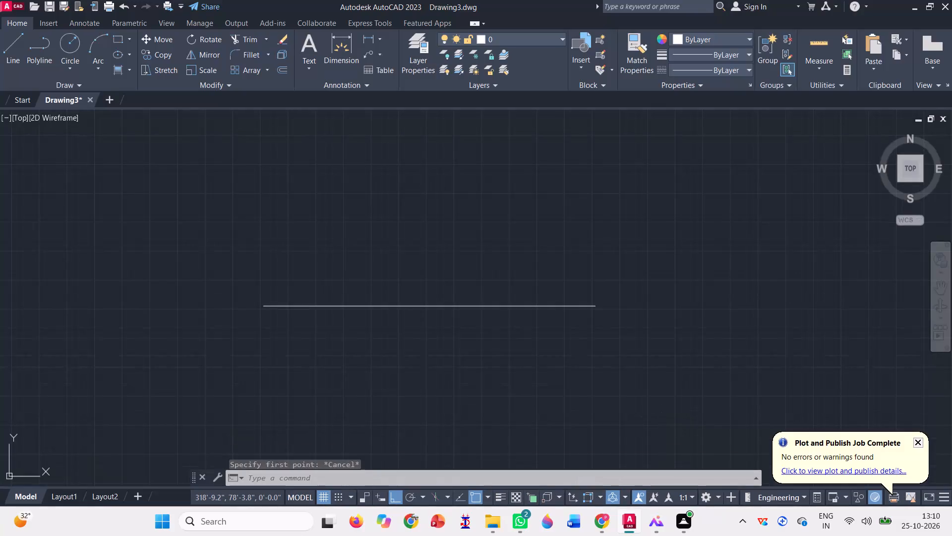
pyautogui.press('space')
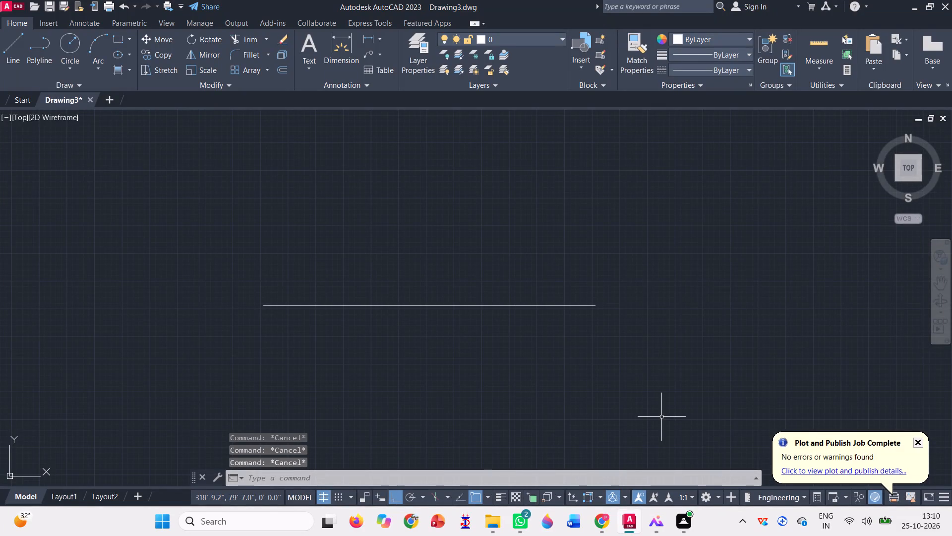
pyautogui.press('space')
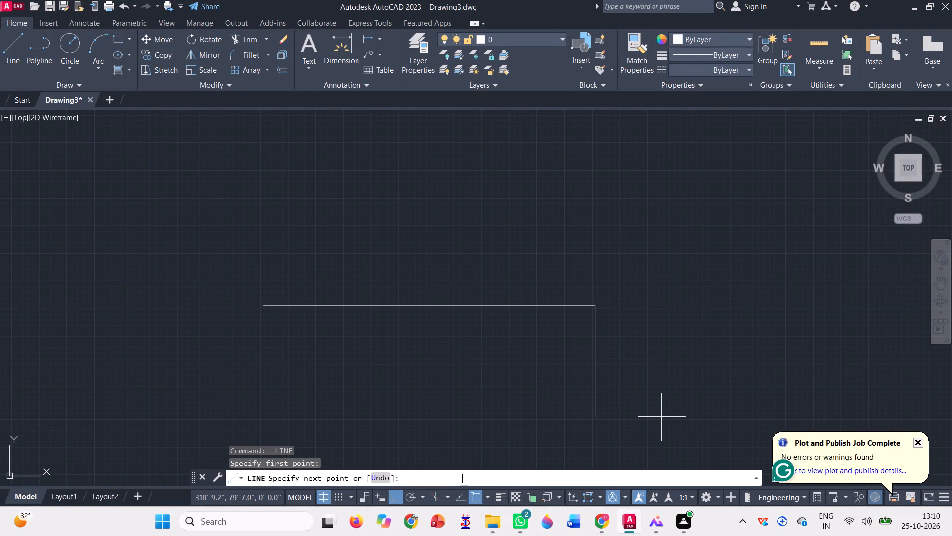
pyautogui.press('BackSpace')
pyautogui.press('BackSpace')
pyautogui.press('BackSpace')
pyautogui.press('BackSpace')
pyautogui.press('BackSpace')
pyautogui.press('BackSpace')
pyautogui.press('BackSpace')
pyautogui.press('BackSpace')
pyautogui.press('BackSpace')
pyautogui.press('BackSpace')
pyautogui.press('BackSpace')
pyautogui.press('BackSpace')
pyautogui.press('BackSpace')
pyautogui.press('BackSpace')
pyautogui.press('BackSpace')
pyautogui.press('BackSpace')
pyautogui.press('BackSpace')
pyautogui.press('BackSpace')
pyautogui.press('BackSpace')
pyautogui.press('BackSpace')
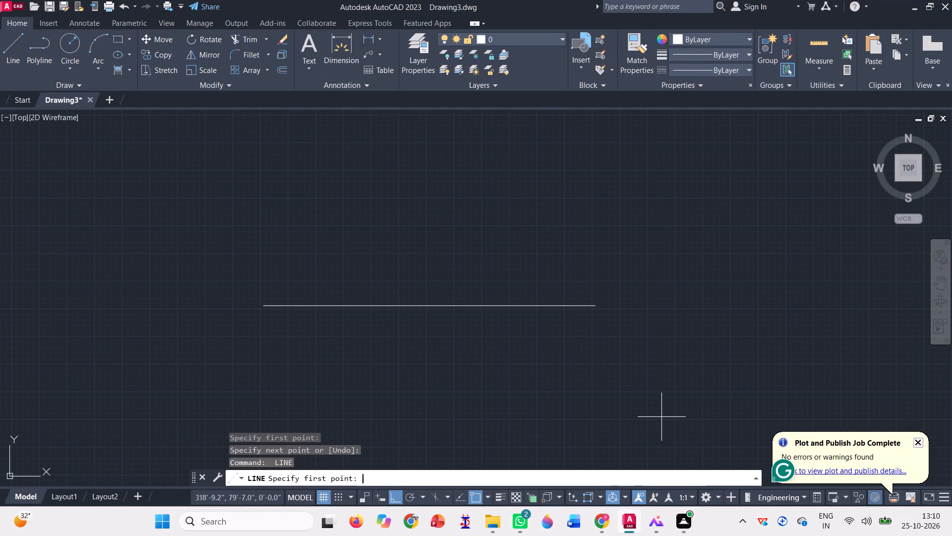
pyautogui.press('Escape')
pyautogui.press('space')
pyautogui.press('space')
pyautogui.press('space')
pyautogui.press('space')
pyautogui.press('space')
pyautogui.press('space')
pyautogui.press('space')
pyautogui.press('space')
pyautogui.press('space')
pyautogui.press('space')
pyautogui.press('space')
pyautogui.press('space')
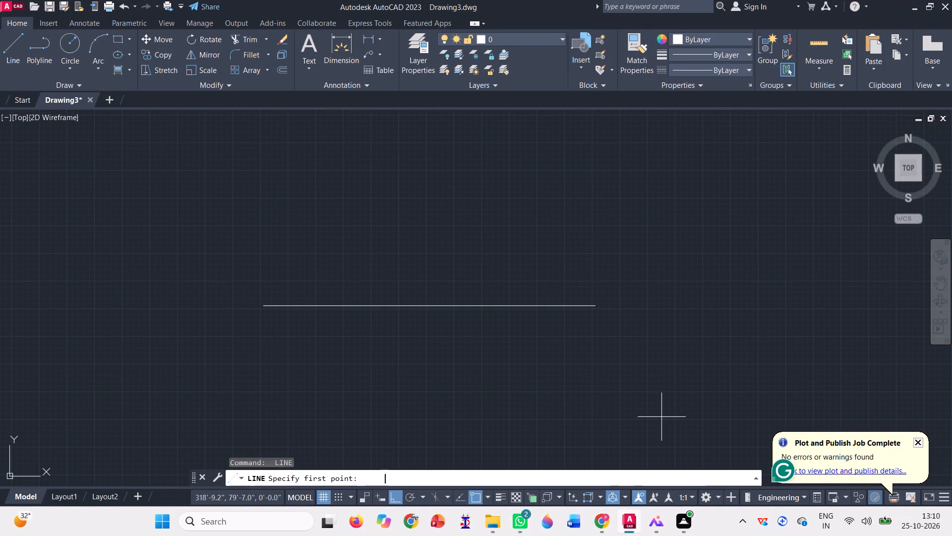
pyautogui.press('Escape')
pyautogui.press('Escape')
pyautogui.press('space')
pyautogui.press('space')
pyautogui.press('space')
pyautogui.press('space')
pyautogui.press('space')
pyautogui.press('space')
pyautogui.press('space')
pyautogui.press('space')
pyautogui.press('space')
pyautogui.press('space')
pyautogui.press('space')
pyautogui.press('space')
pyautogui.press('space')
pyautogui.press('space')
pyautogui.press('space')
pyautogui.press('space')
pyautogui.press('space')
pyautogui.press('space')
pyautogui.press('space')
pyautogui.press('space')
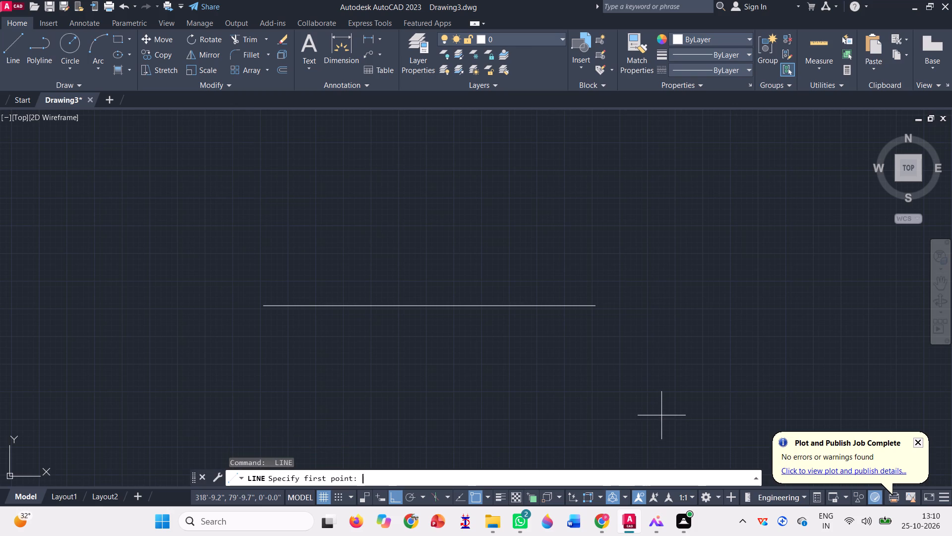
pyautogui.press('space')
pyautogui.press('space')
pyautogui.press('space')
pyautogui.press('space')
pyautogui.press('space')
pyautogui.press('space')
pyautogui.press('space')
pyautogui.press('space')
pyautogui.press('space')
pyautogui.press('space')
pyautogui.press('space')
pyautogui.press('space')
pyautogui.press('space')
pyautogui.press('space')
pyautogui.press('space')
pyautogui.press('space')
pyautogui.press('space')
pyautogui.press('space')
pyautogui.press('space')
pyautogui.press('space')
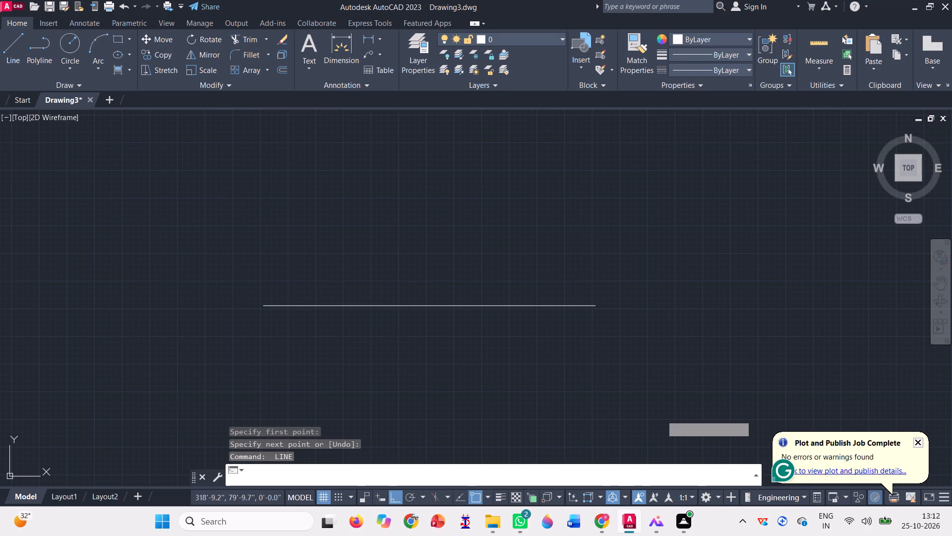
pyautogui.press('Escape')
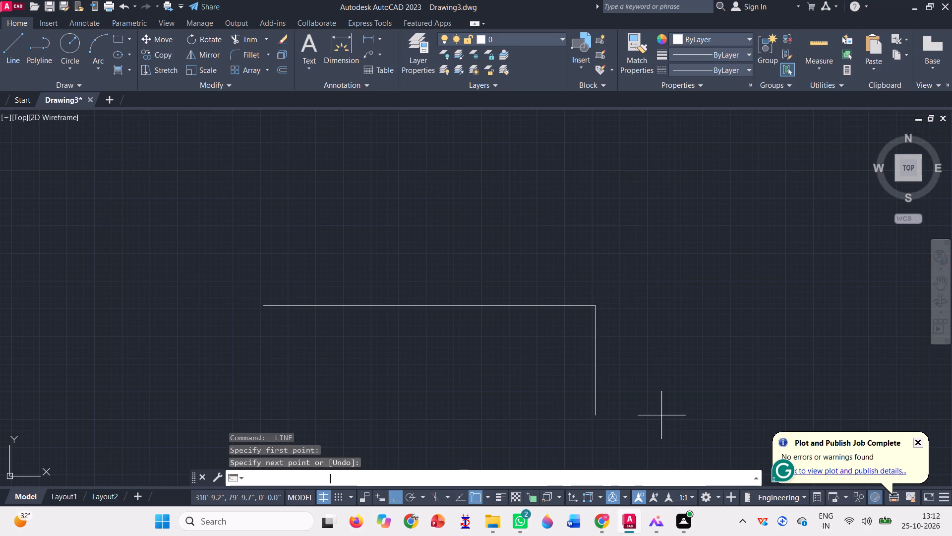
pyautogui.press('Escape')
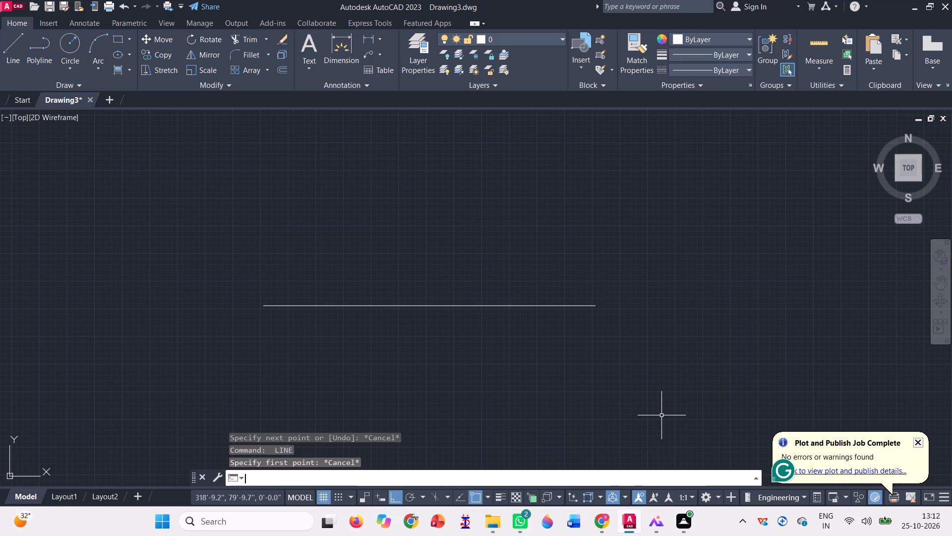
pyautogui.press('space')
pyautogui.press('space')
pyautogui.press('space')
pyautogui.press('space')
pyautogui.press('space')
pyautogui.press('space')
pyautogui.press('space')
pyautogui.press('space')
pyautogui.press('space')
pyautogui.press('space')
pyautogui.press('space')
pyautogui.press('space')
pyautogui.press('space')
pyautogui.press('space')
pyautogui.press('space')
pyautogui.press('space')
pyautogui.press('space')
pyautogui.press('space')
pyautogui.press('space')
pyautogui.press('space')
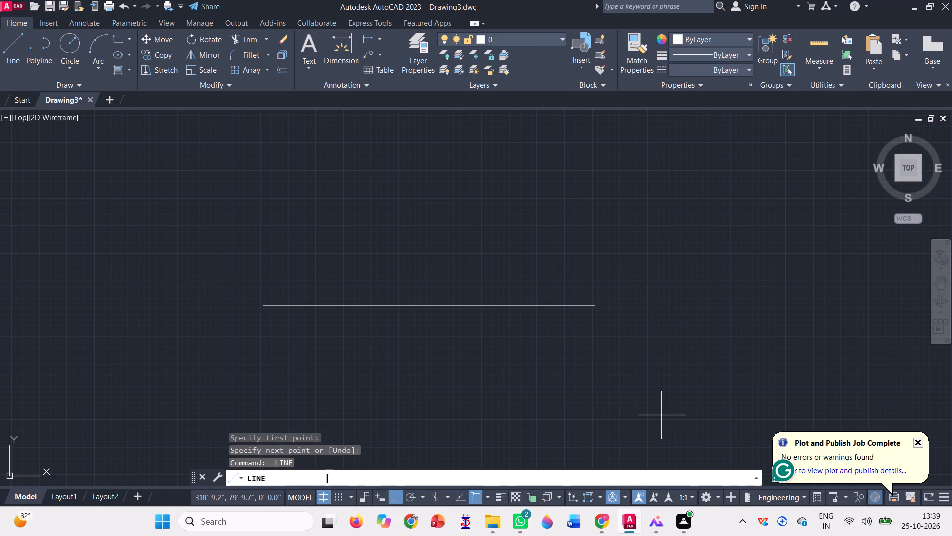
# Draw a vertical line about 100' long upward from the right end of the 50' horizontal line.
pyautogui.press('space')
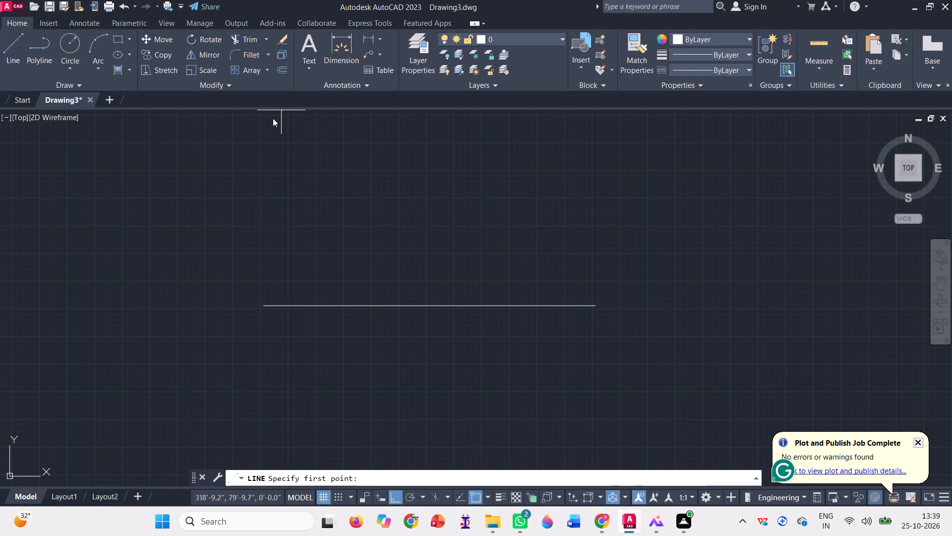
pyautogui.press('l')
pyautogui.press('Return')
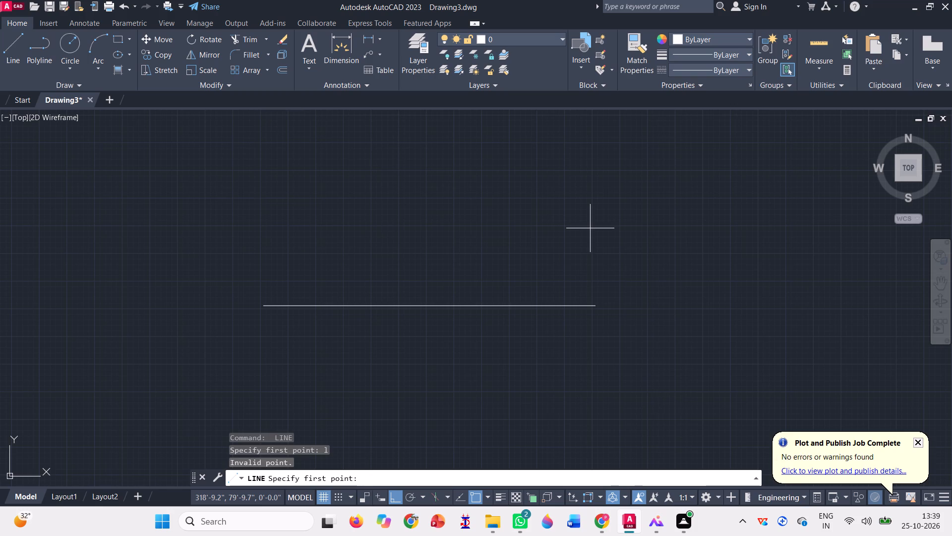
pyautogui.scroll(-2, 462, 365)
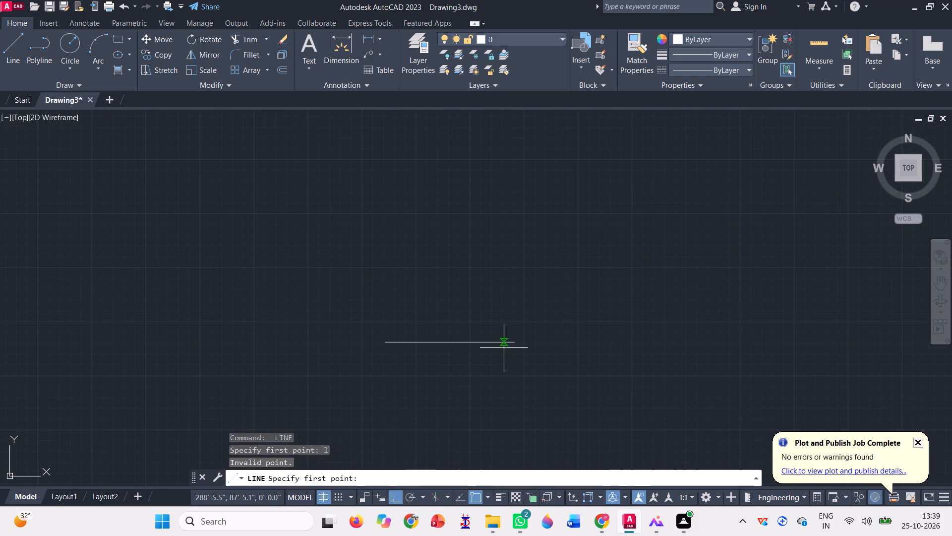
pyautogui.click(518, 343)
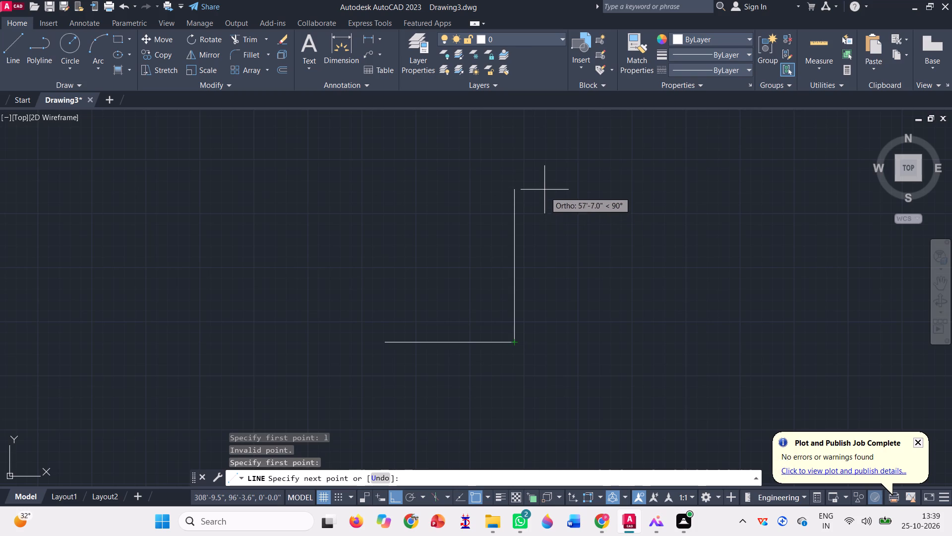
pyautogui.scroll(-1, 505, 273)
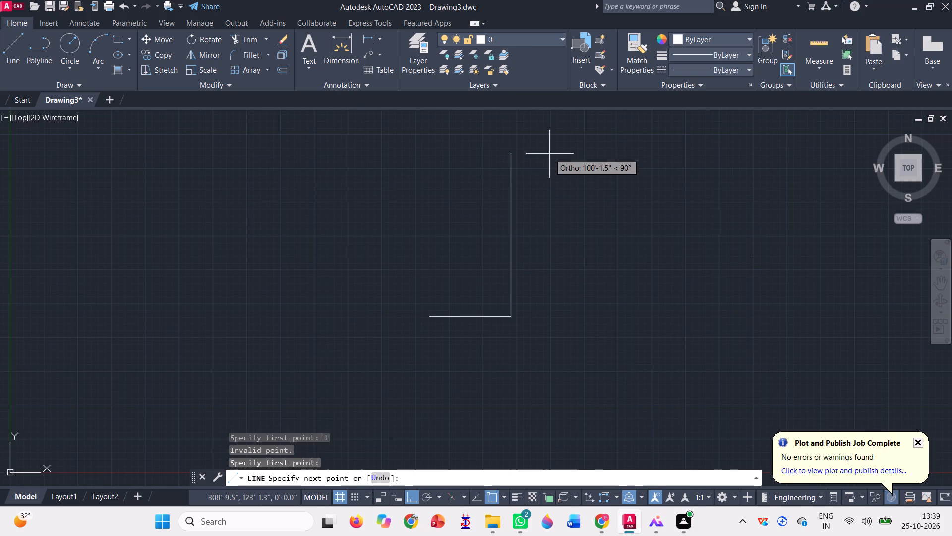
pyautogui.click(525, 152)
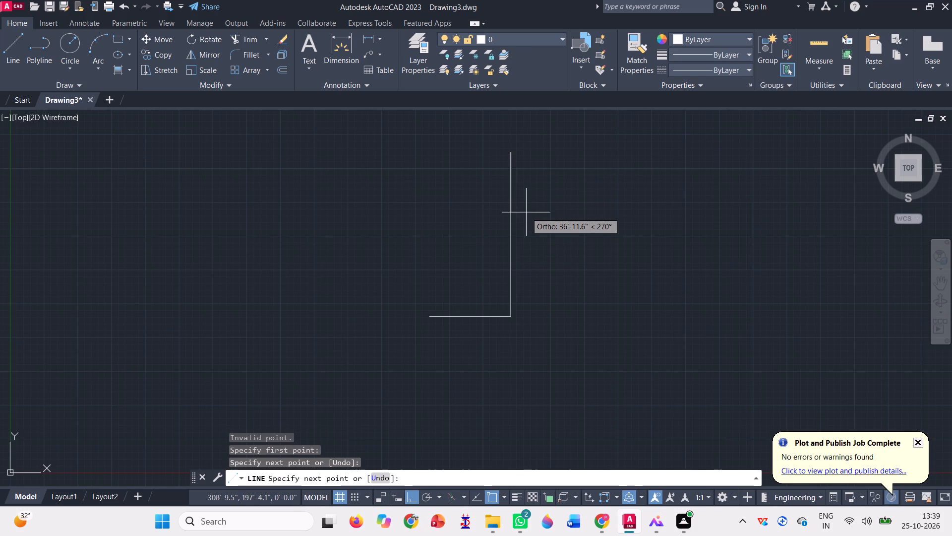
pyautogui.press('space')
# Draw a matching vertical line about 100' long upward from the left end of the 50' base line.
pyautogui.press('l')
pyautogui.press('Return')
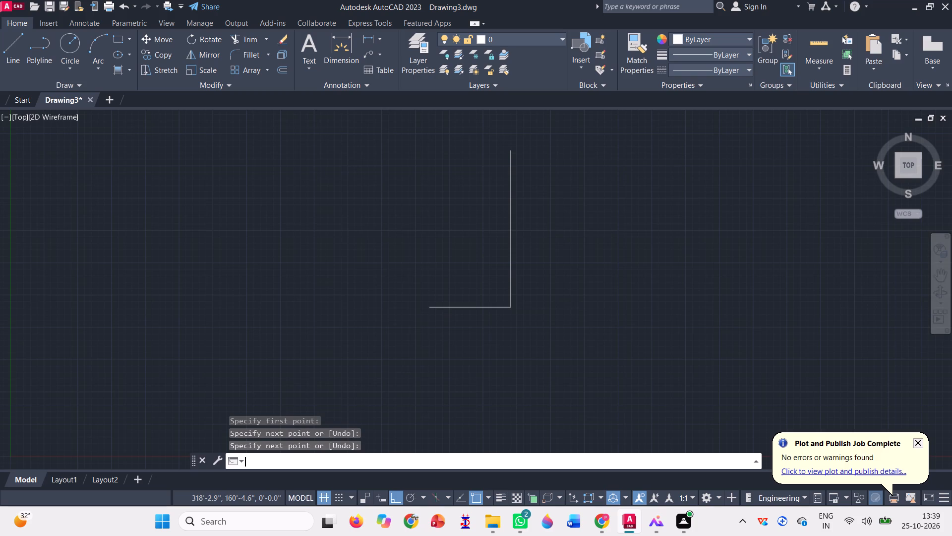
pyautogui.click(427, 303)
pyautogui.scroll(-1, 389, 348)
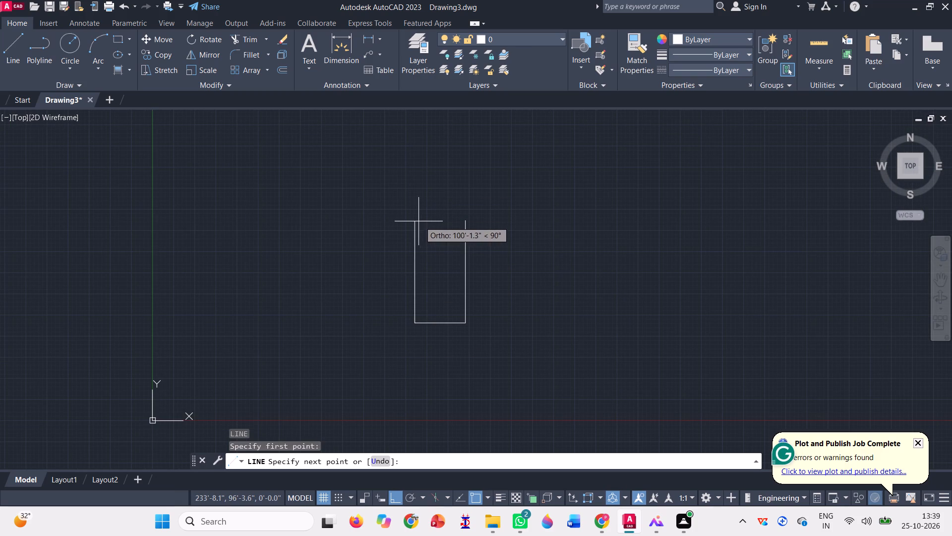
pyautogui.click(418, 221)
pyautogui.press('space')
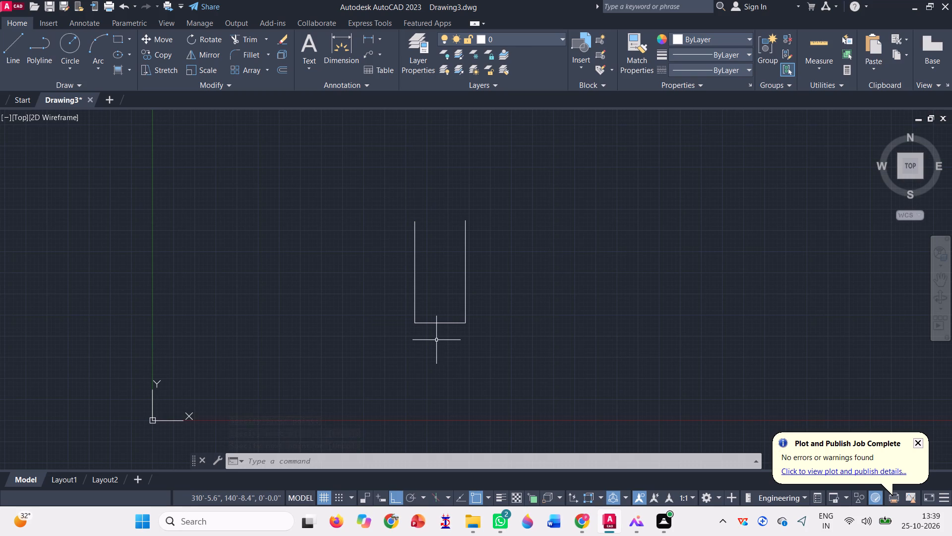
# Draw connected lines from the lower right corner: 10' up, across to the left vertical, 0'6" up, and back across to the right vertical.
pyautogui.press('l')
pyautogui.press('Return')
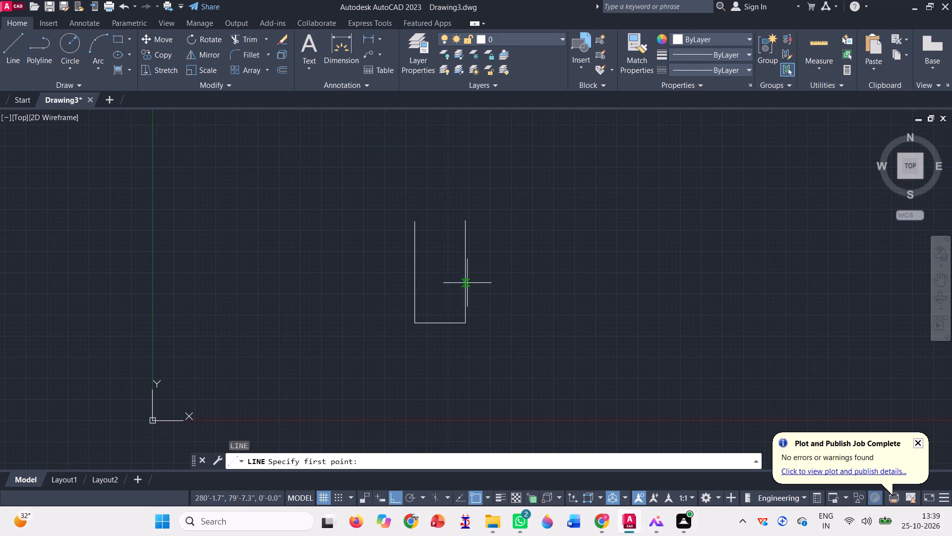
pyautogui.click(469, 322)
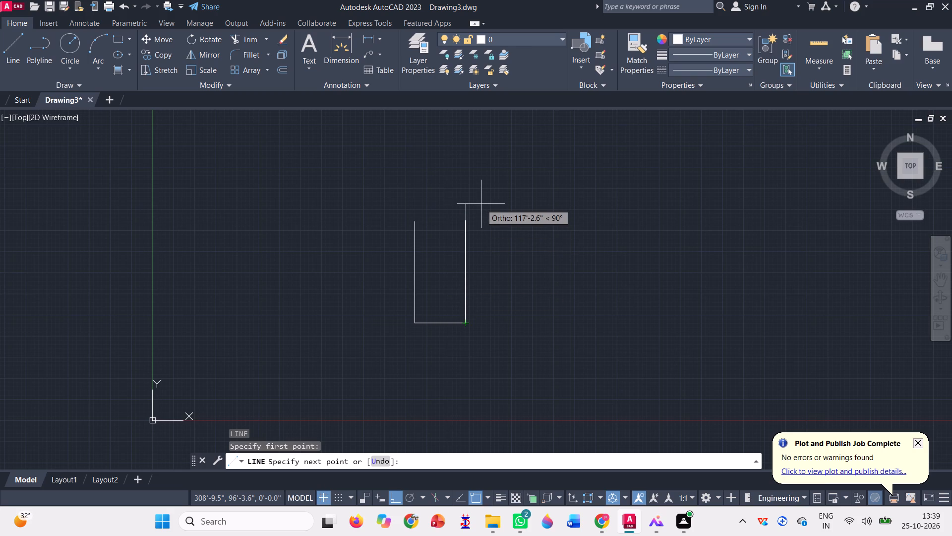
pyautogui.write("10'")
pyautogui.press('Return')
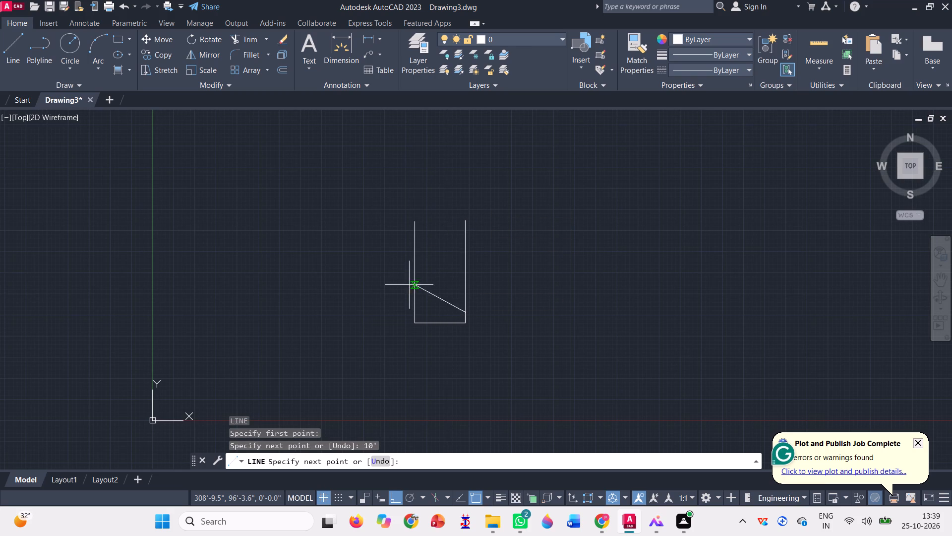
pyautogui.click(417, 313)
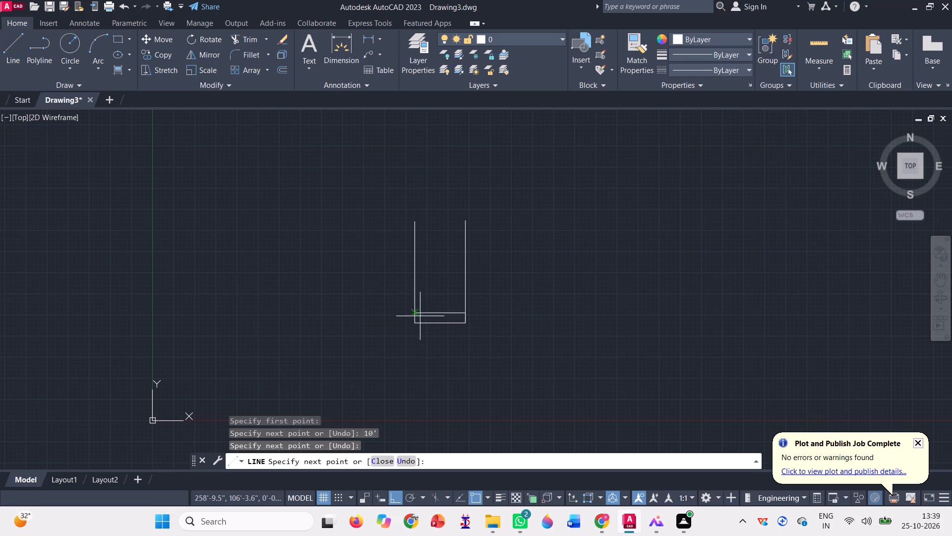
pyautogui.write('0\'6"')
pyautogui.press('Return')
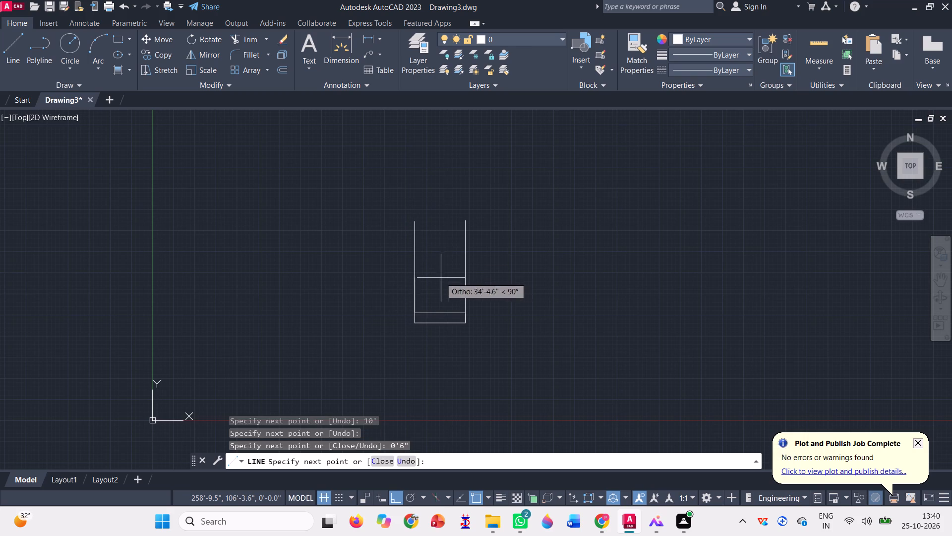
pyautogui.scroll(3, 469, 319)
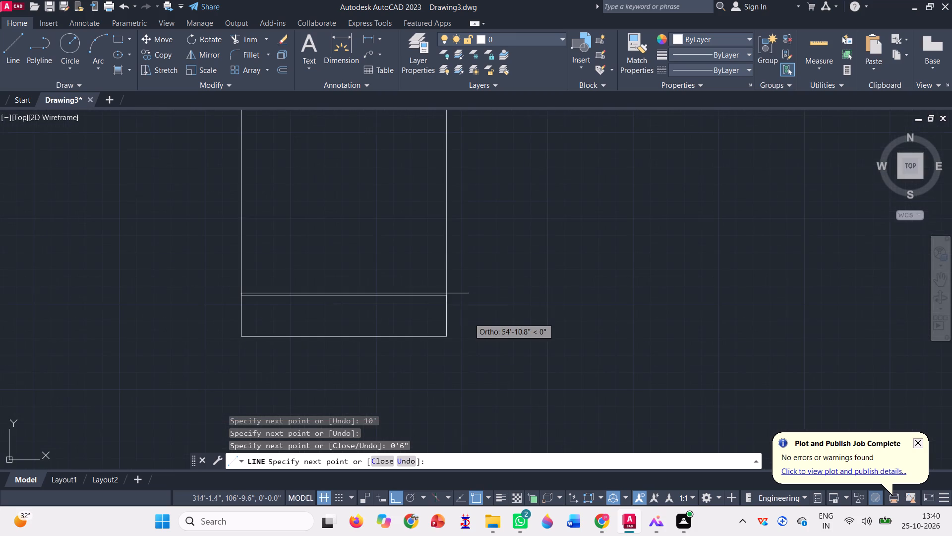
pyautogui.scroll(4, 430, 295)
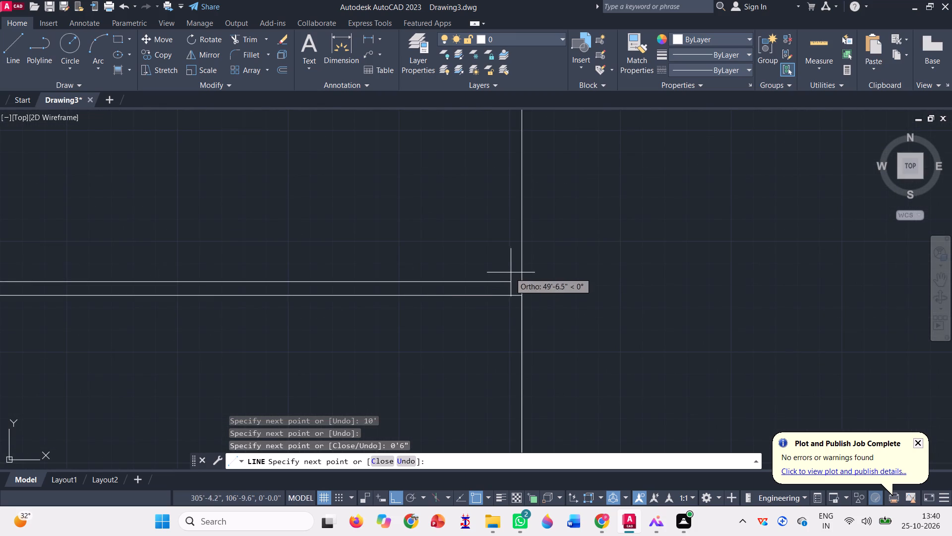
pyautogui.click(522, 283)
pyautogui.scroll(-2, 451, 306)
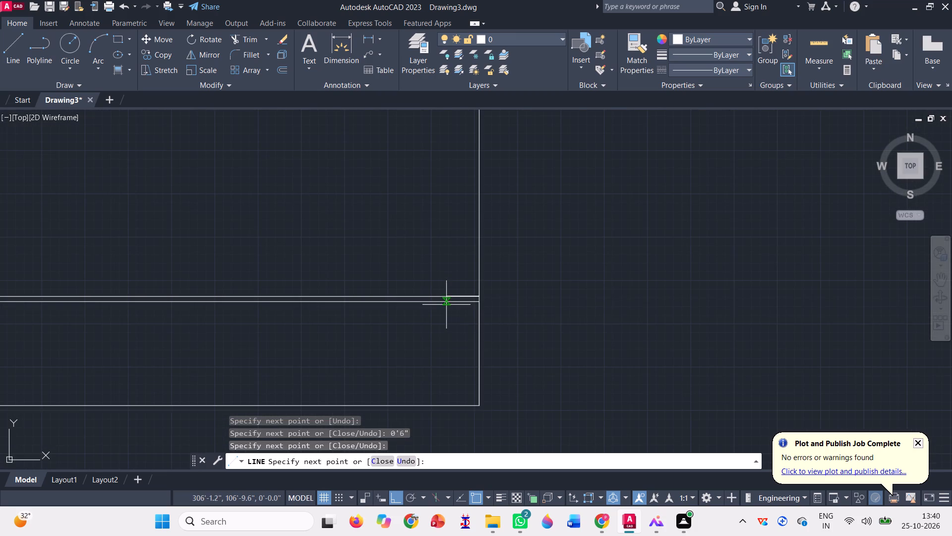
pyautogui.scroll(-1, 533, 312)
pyautogui.press('space')
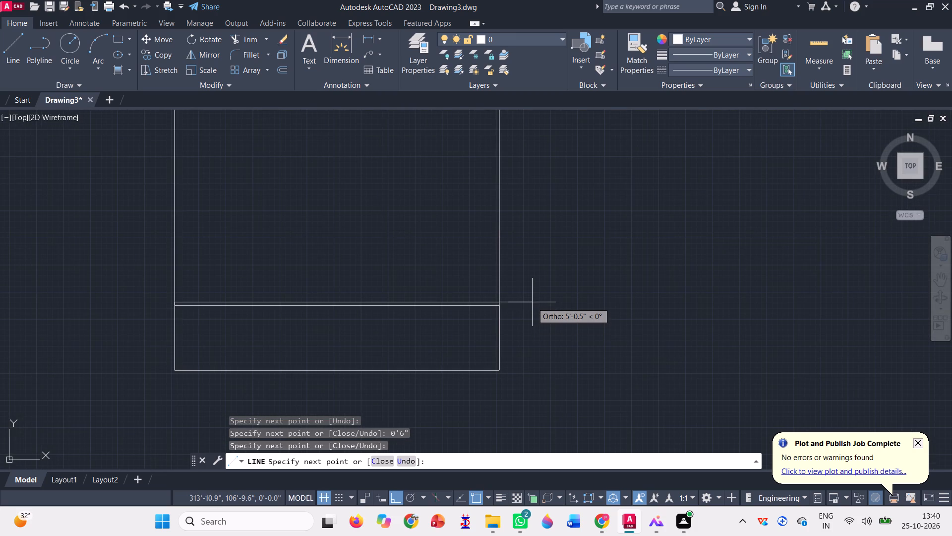
# Copy the two closely spaced horizontal lines upward, from the base line's left corner to the left end of the pair's upper line.
pyautogui.scroll(-1, 531, 316)
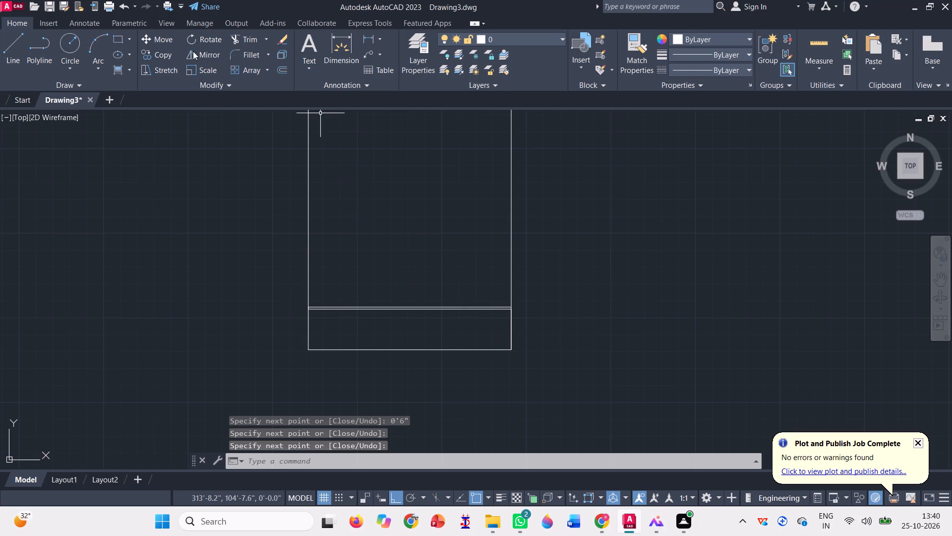
pyautogui.click(160, 58)
pyautogui.click(356, 311)
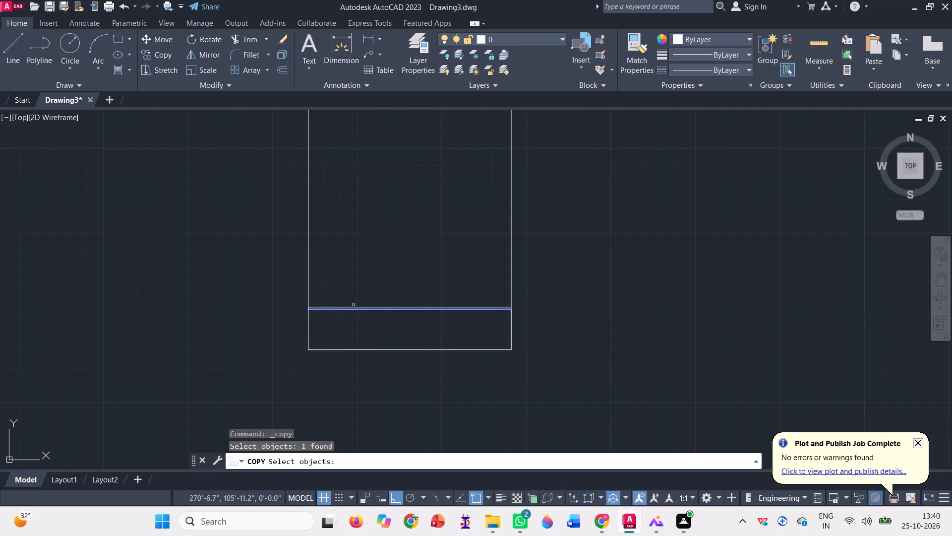
pyautogui.scroll(4, 340, 308)
pyautogui.click(342, 314)
pyautogui.click(315, 256)
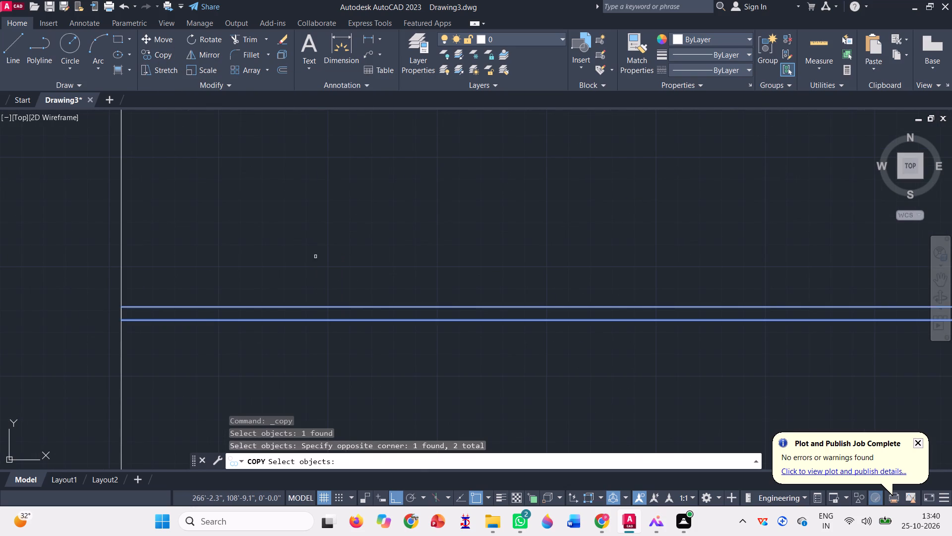
pyautogui.scroll(-4, 359, 285)
pyautogui.press('space')
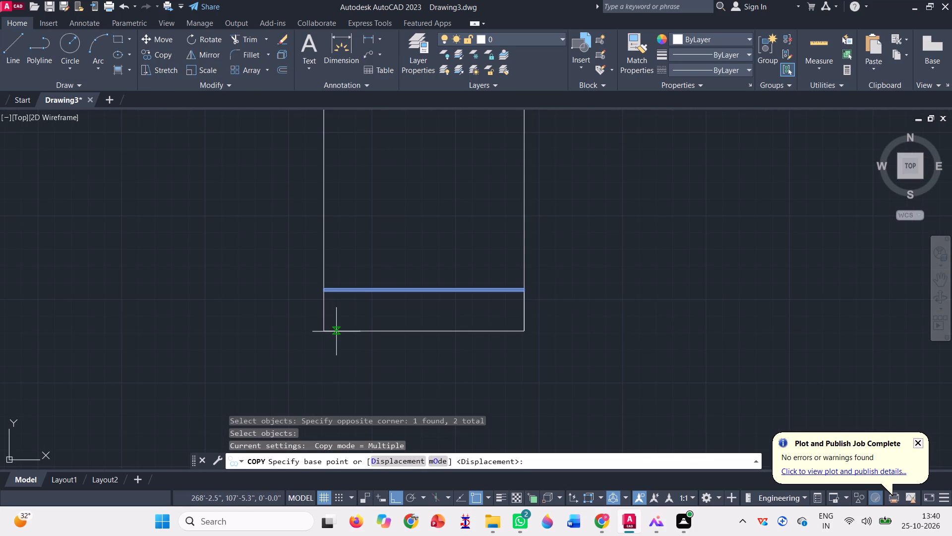
pyautogui.click(327, 329)
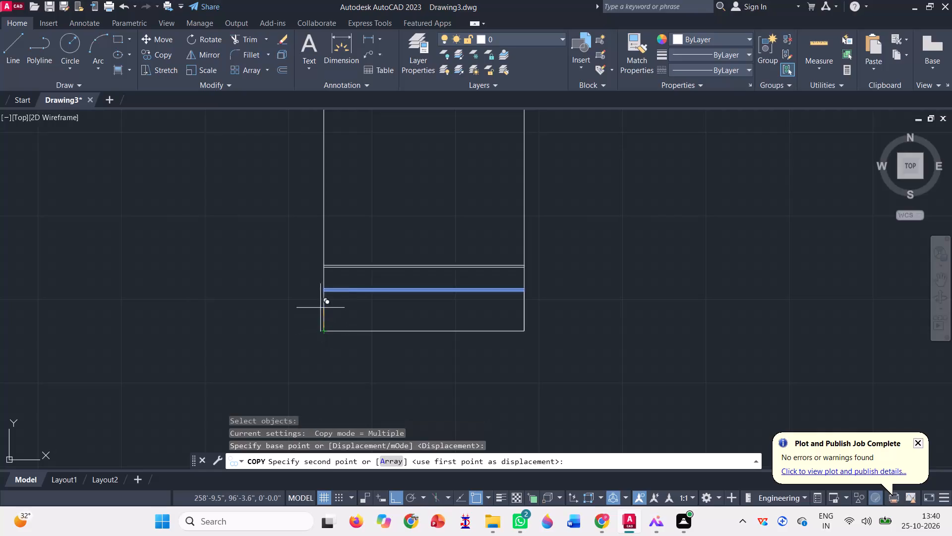
pyautogui.scroll(3, 319, 300)
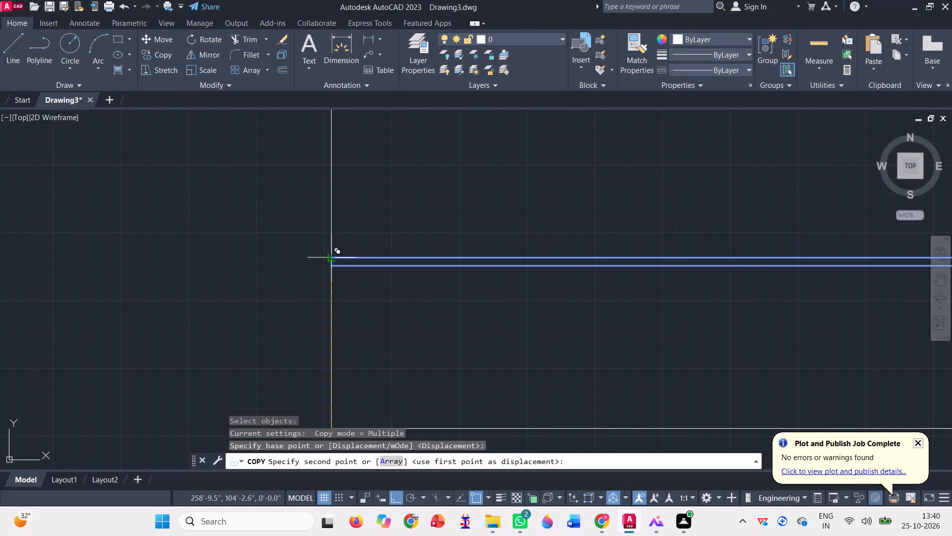
pyautogui.click(331, 257)
# Place two more copies of the double line upward, each from the left end of the previous pair's upper line.
pyautogui.scroll(-5, 324, 333)
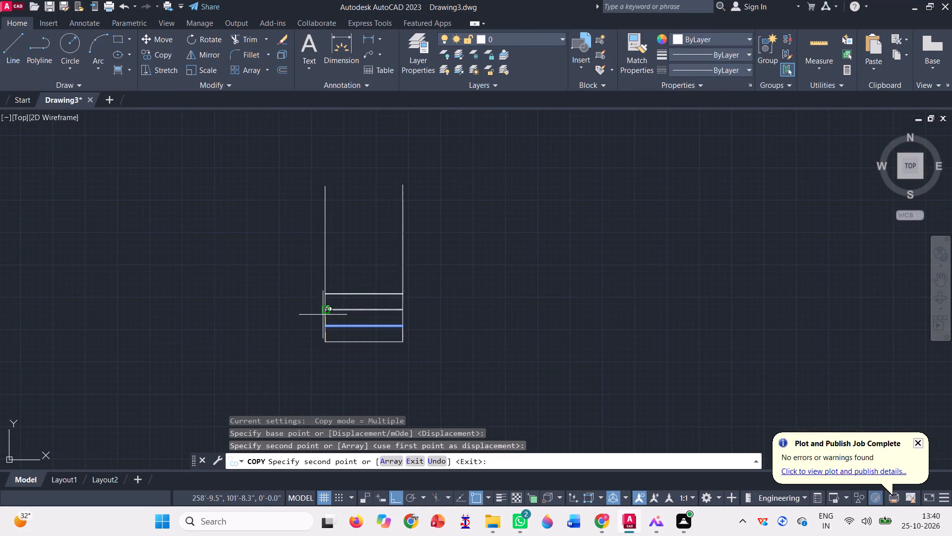
pyautogui.scroll(4, 323, 315)
pyautogui.scroll(3, 312, 255)
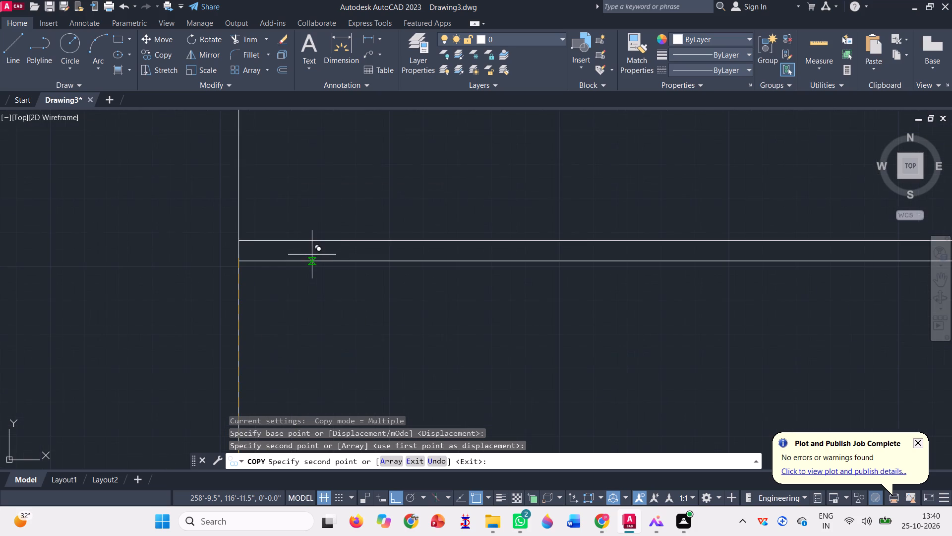
pyautogui.click(240, 237)
pyautogui.scroll(-2, 349, 350)
pyautogui.scroll(-2, 356, 274)
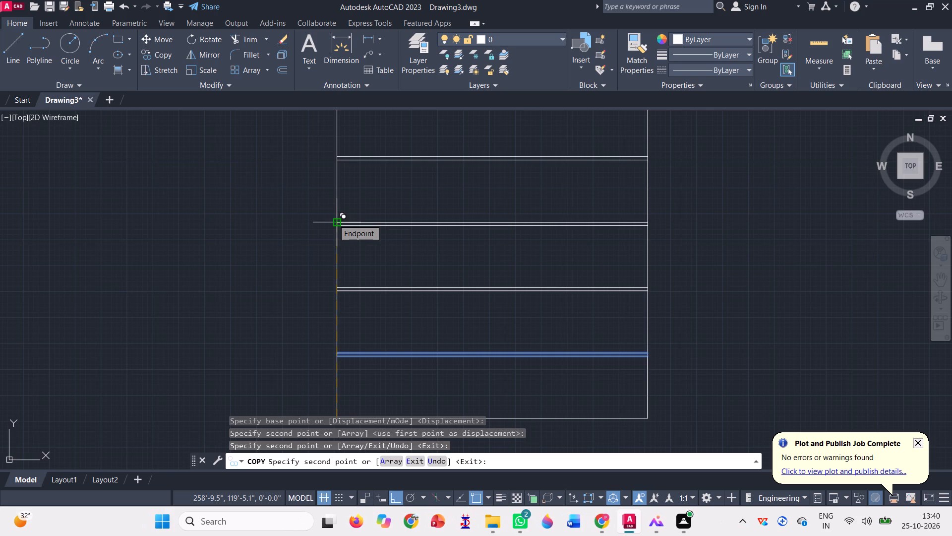
pyautogui.scroll(2, 333, 219)
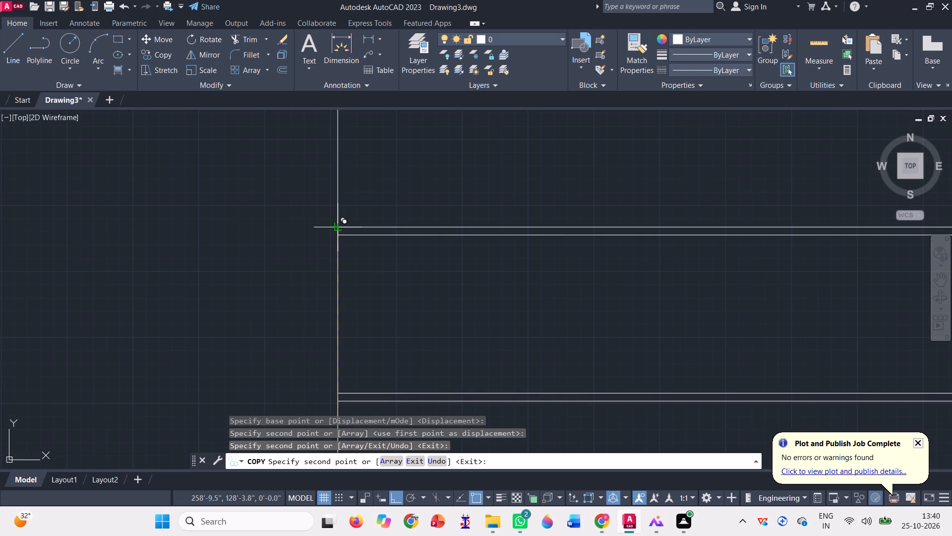
pyautogui.click(341, 225)
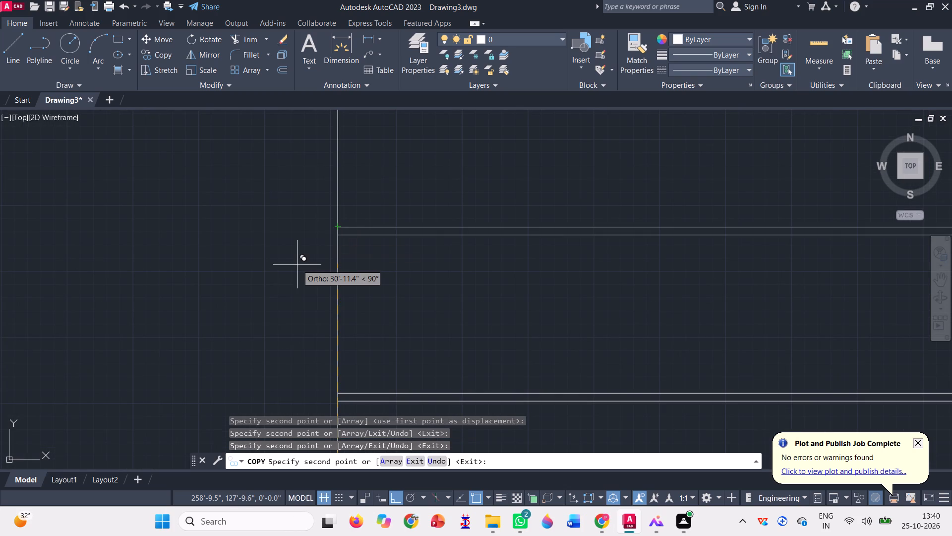
# Add another two copies of the double line above, snapping to the left end of each topmost line, and finish copying.
pyautogui.scroll(-4, 303, 247)
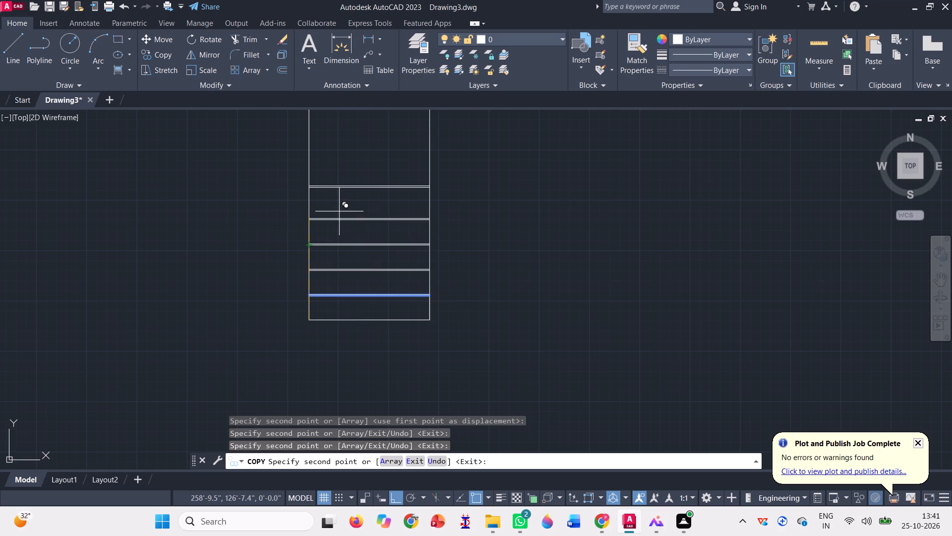
pyautogui.scroll(4, 339, 211)
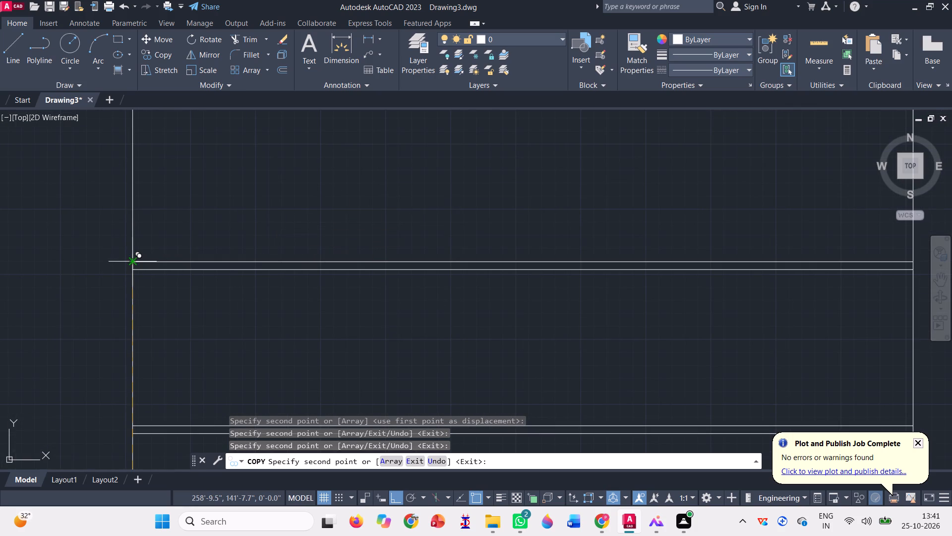
pyautogui.click(134, 263)
pyautogui.scroll(-3, 200, 301)
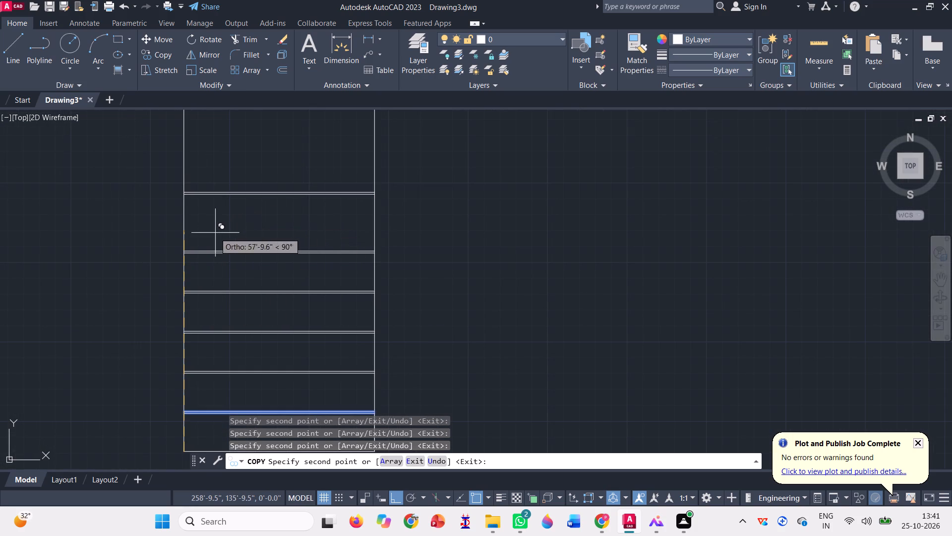
pyautogui.scroll(4, 196, 246)
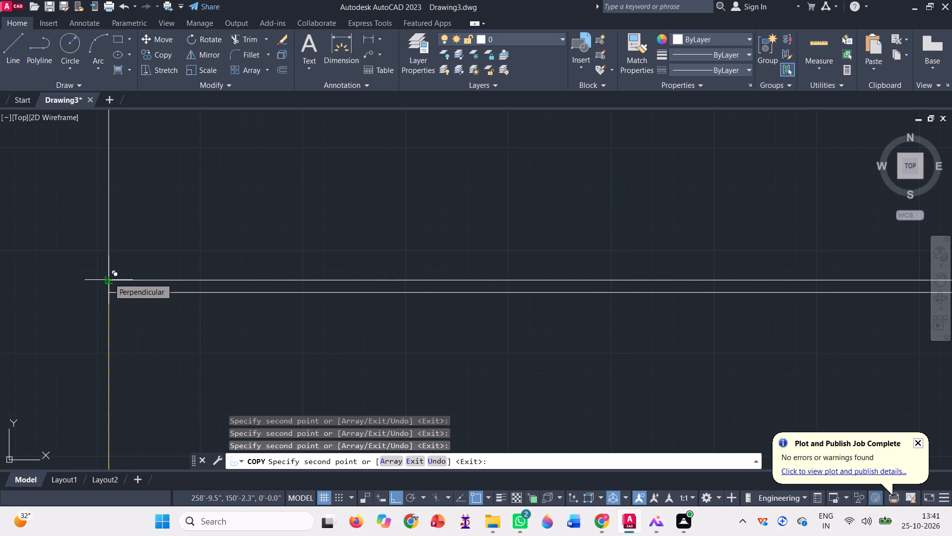
pyautogui.click(106, 275)
pyautogui.scroll(-5, 178, 277)
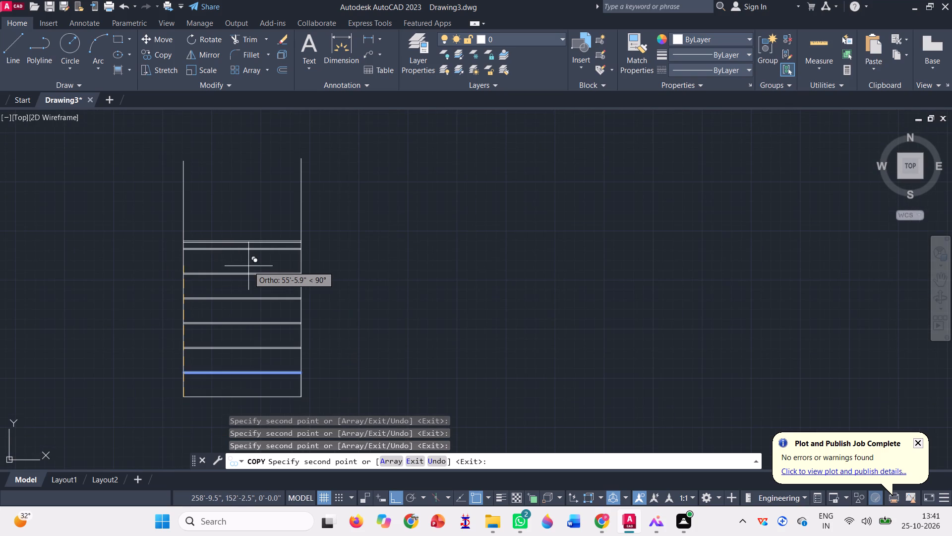
pyautogui.press('space')
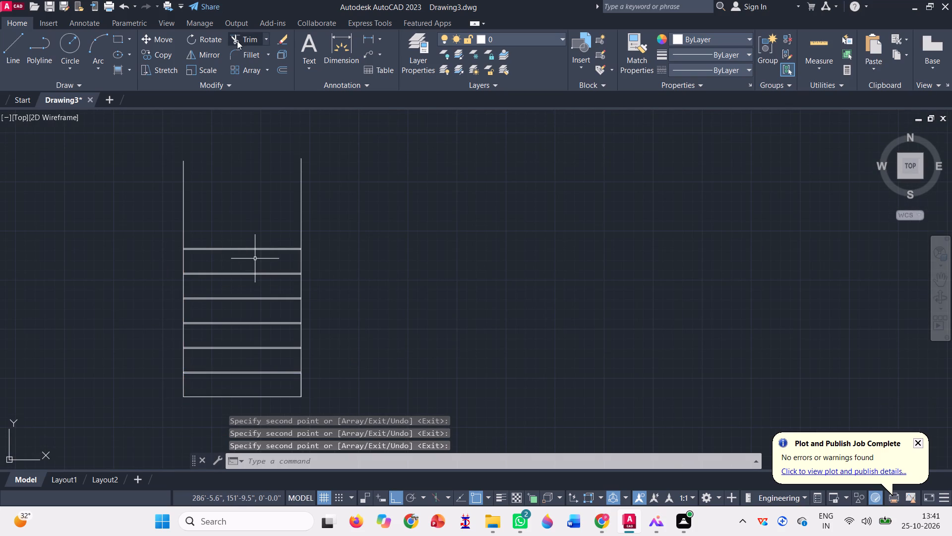
# Trim off the parts of both vertical side lines that extend above the topmost double line.
pyautogui.click(237, 39)
pyautogui.click(178, 190)
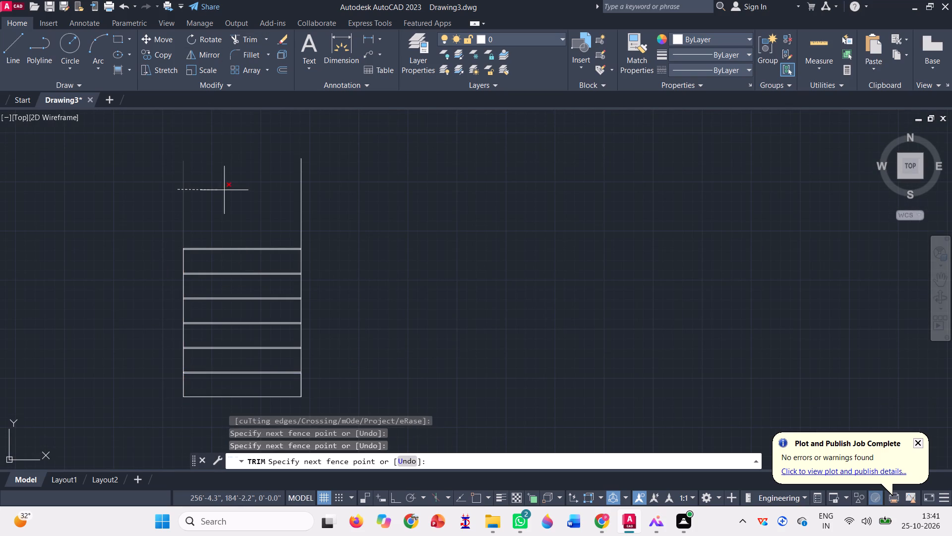
pyautogui.click(336, 196)
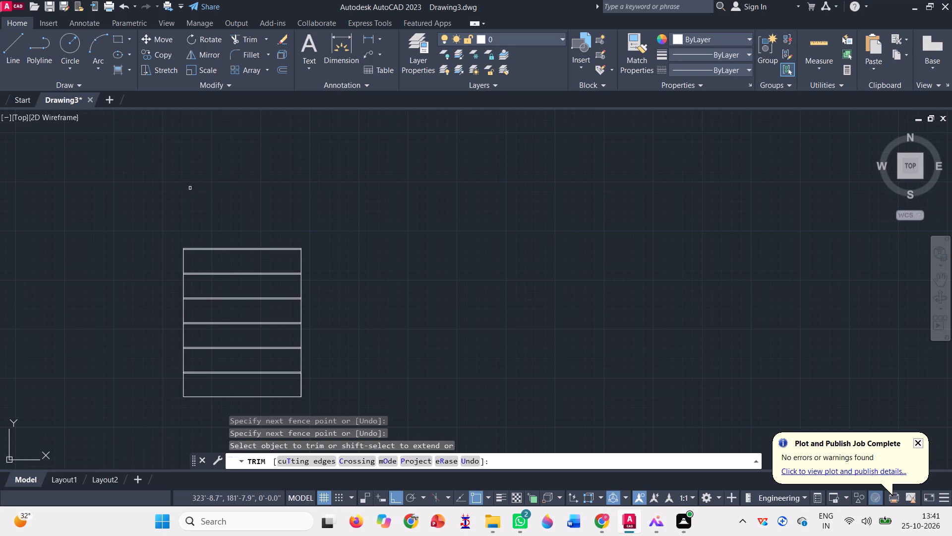
pyautogui.press('Escape')
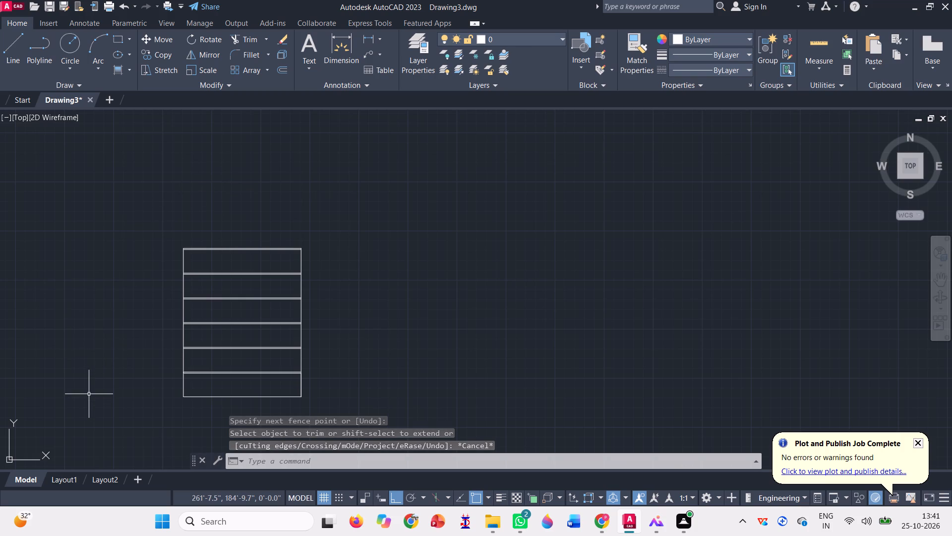
# Draw a tall, narrow rectangle from the base line's midpoint up past the topmost double line, extending to the left.
pyautogui.scroll(1, 126, 418)
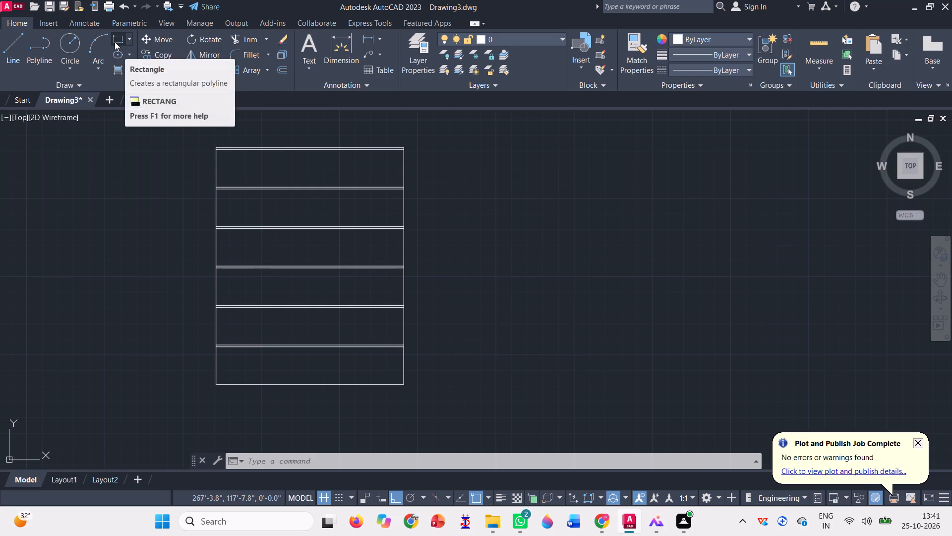
pyautogui.click(115, 40)
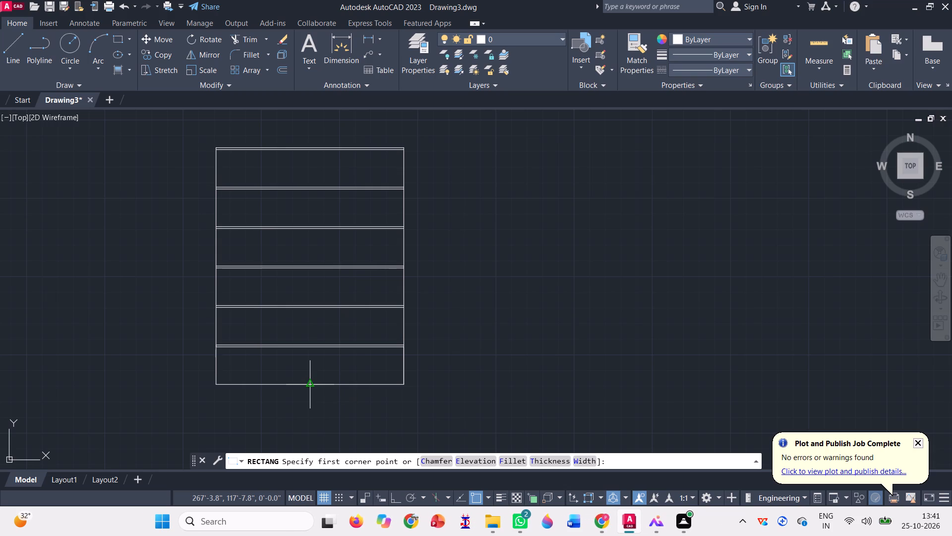
pyautogui.click(310, 386)
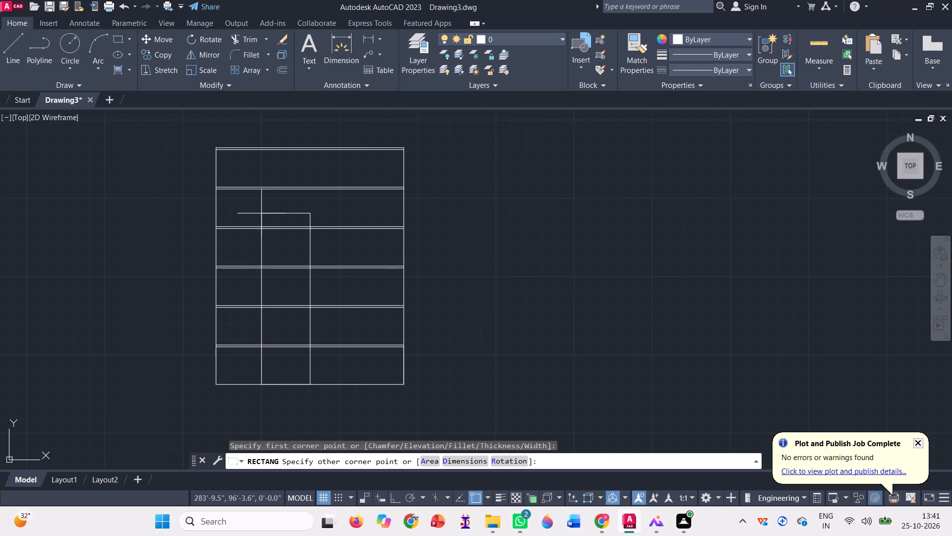
pyautogui.scroll(-1, 264, 243)
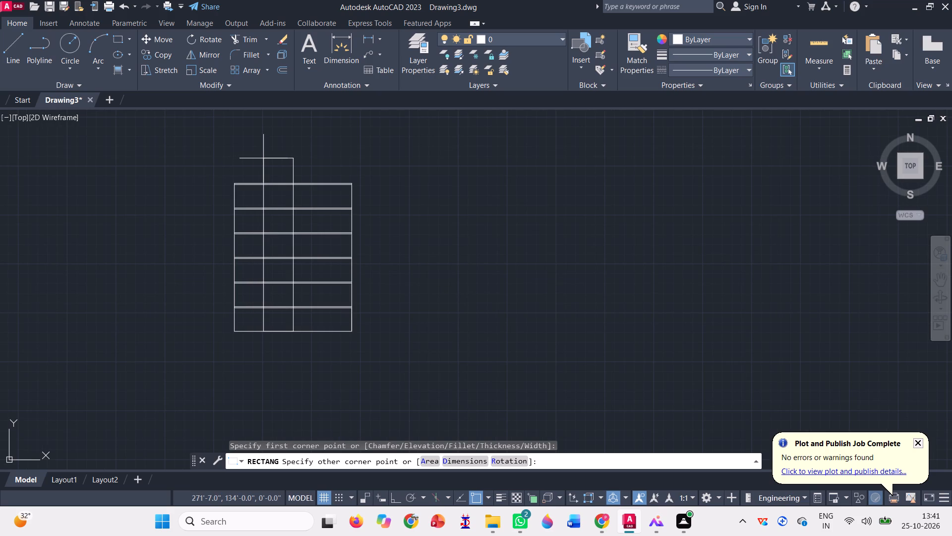
pyautogui.click(263, 157)
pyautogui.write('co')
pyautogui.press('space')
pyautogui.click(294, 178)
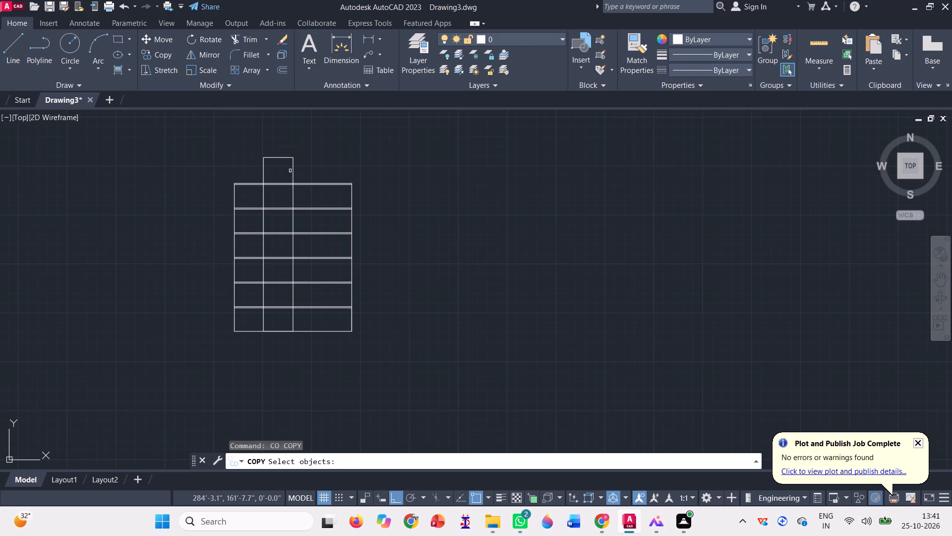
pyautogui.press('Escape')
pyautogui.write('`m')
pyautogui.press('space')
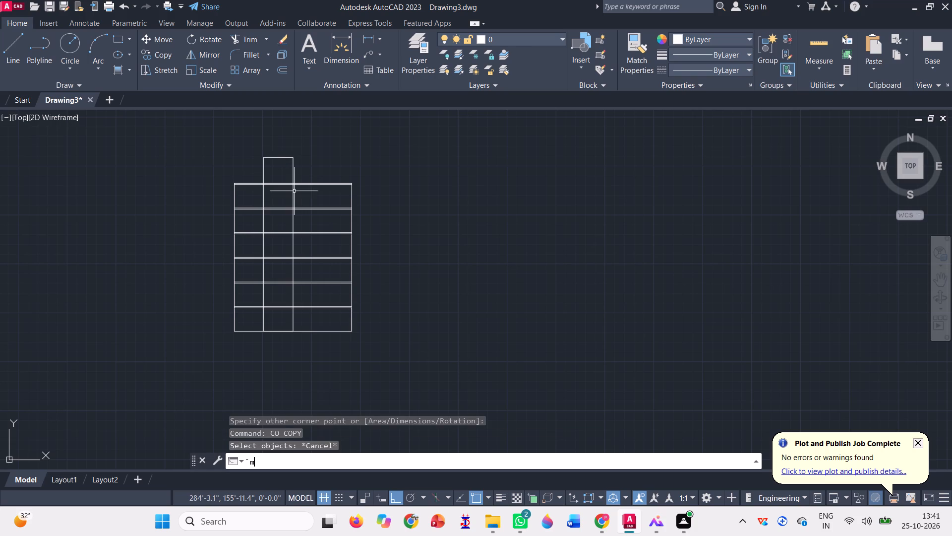
# Move the tall rectangle from its bottom edge's midpoint to the base line's midpoint, centring it on the outline.
pyautogui.click(266, 154)
pyautogui.click(258, 171)
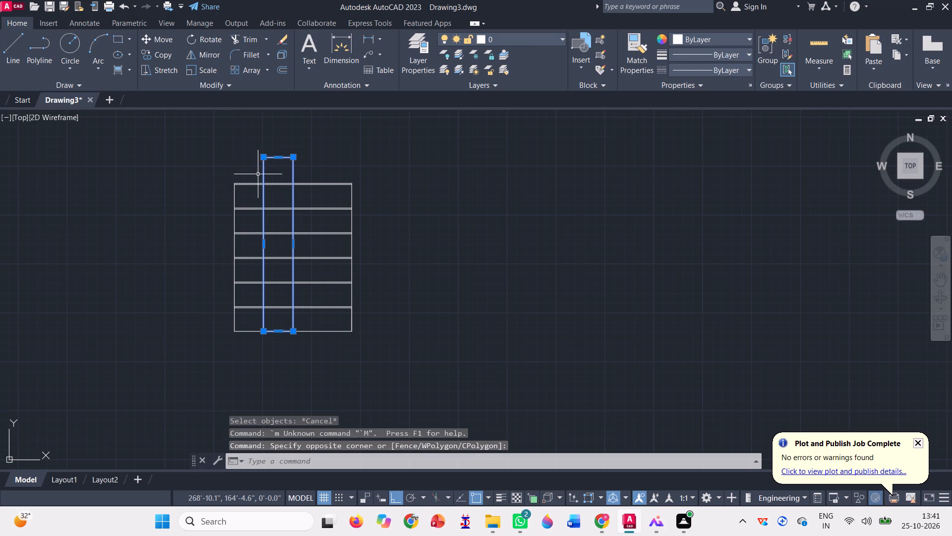
pyautogui.press('m')
pyautogui.press('space')
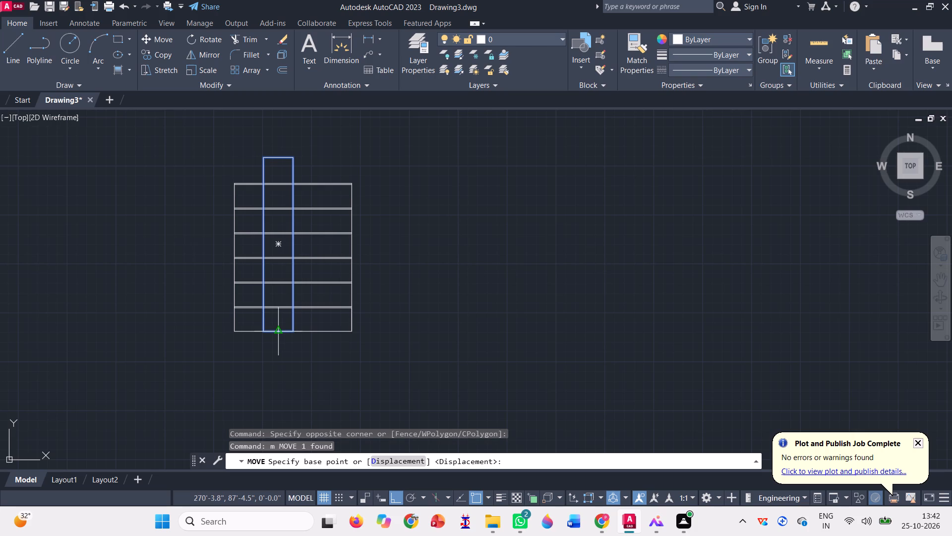
pyautogui.click(276, 332)
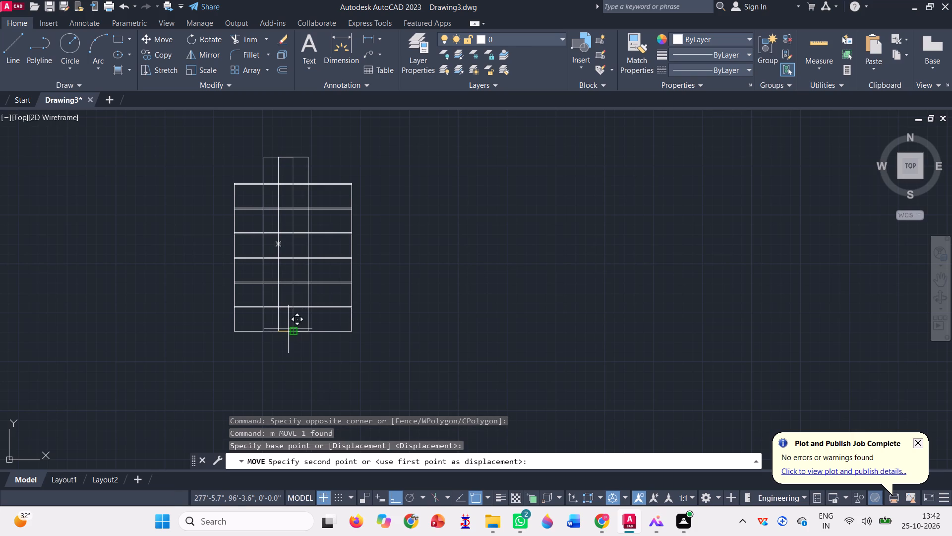
pyautogui.click(291, 329)
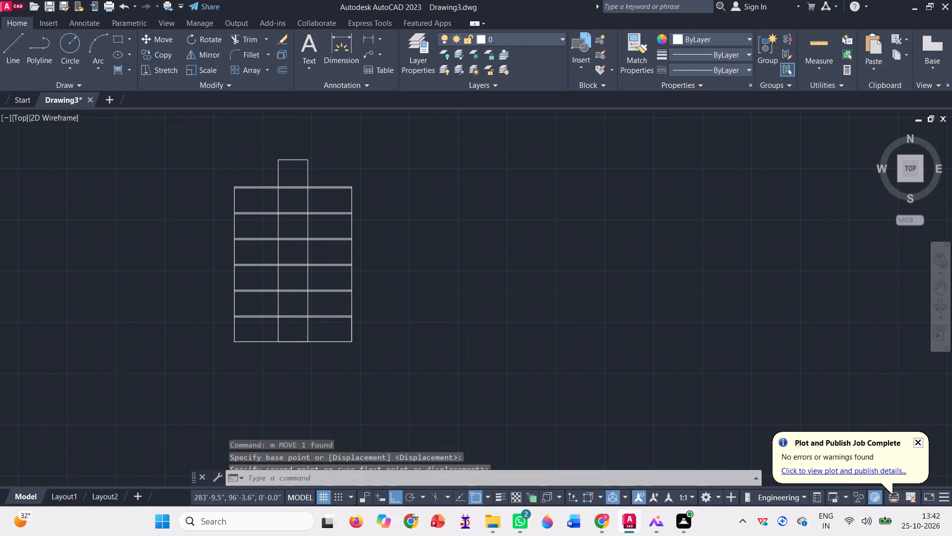
pyautogui.press('space')
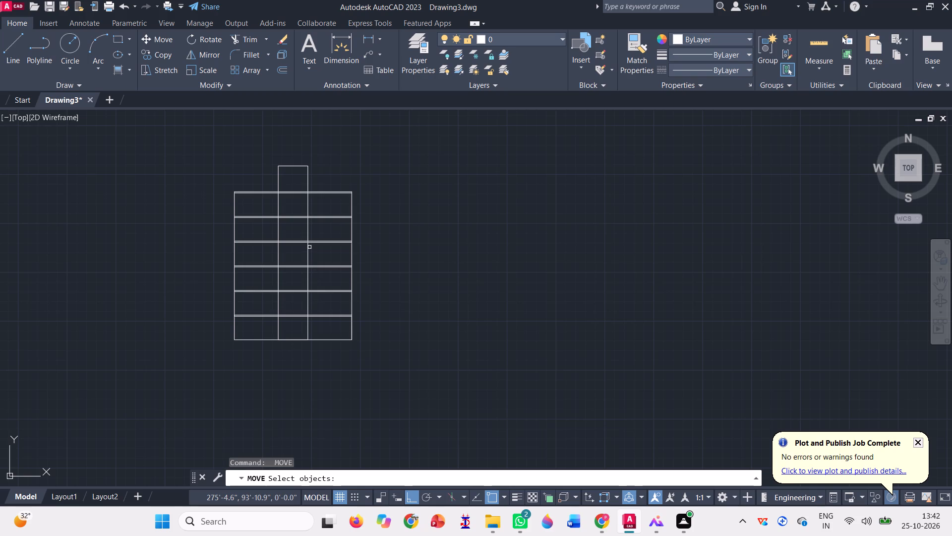
# Draw a very narrow rectangle from the outline's lower right corner up past the topmost double line, just below the central rectangle's top.
pyautogui.scroll(1, 337, 150)
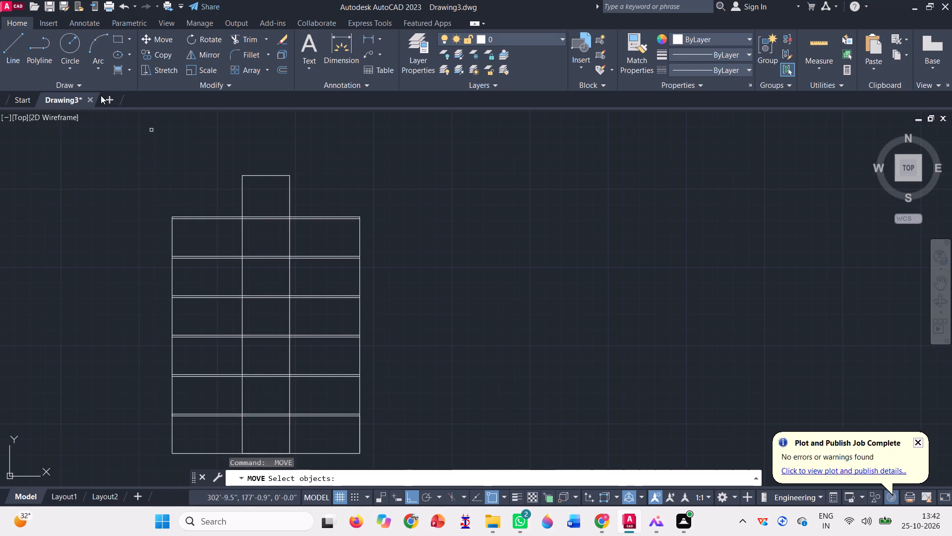
pyautogui.click(116, 33)
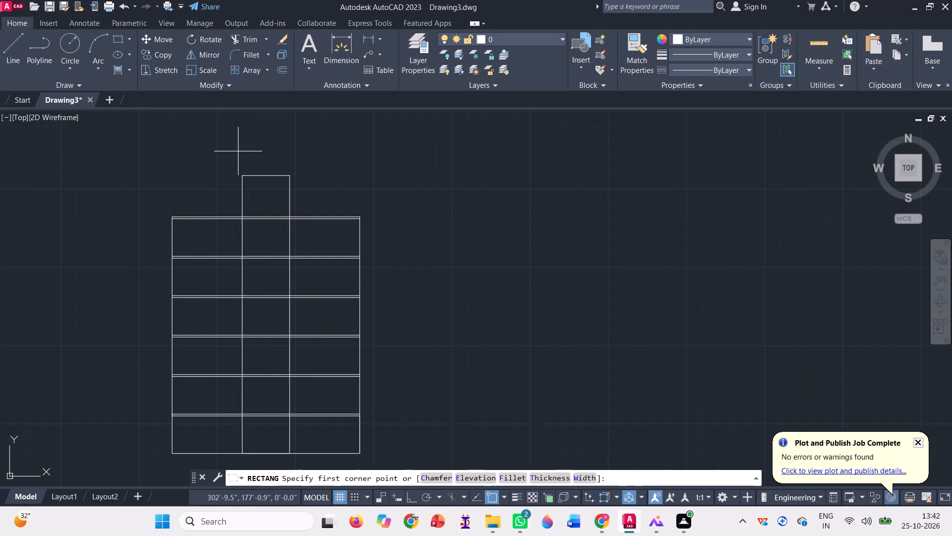
pyautogui.scroll(1, 270, 171)
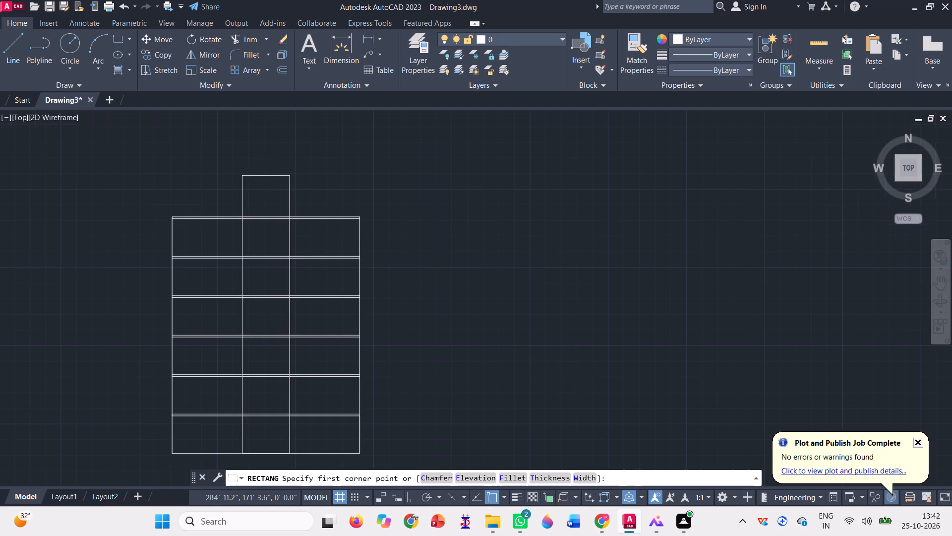
pyautogui.scroll(-1, 333, 222)
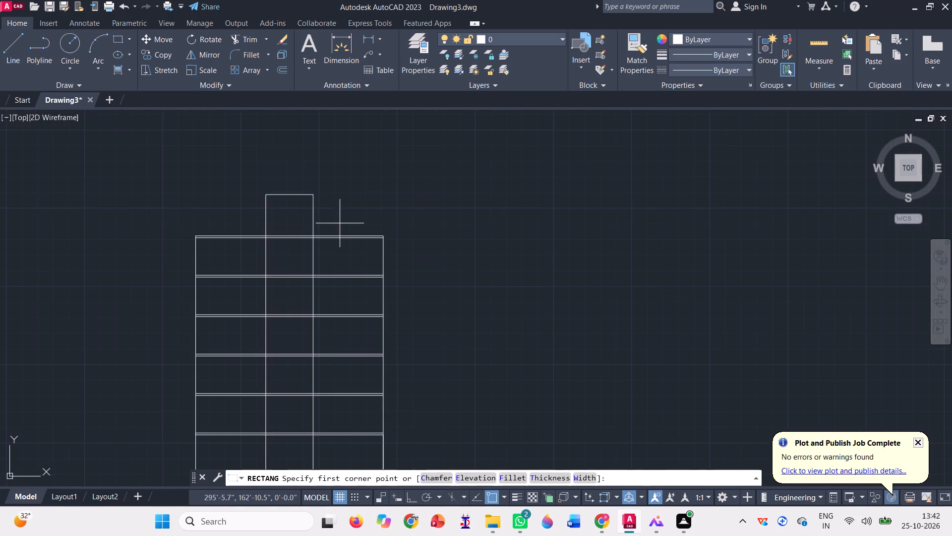
pyautogui.scroll(-1, 339, 220)
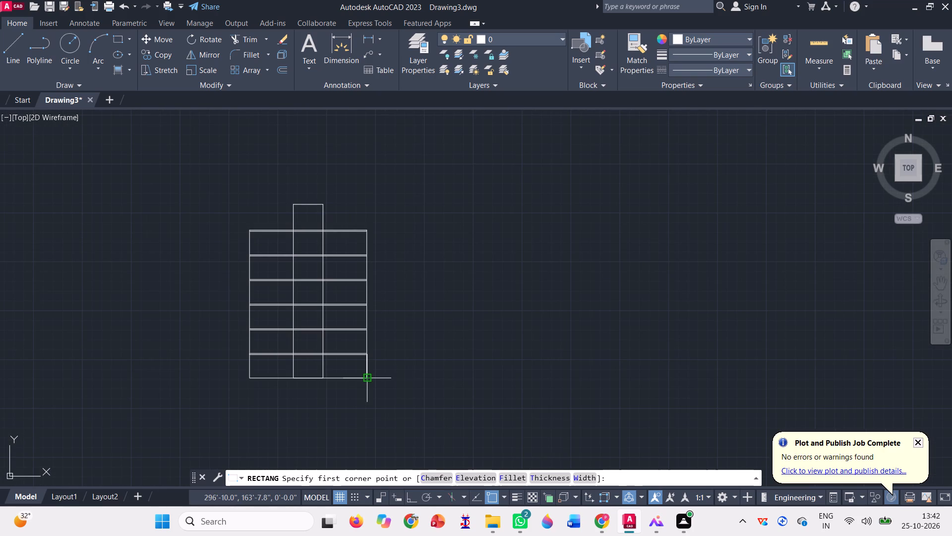
pyautogui.click(367, 378)
pyautogui.scroll(2, 363, 205)
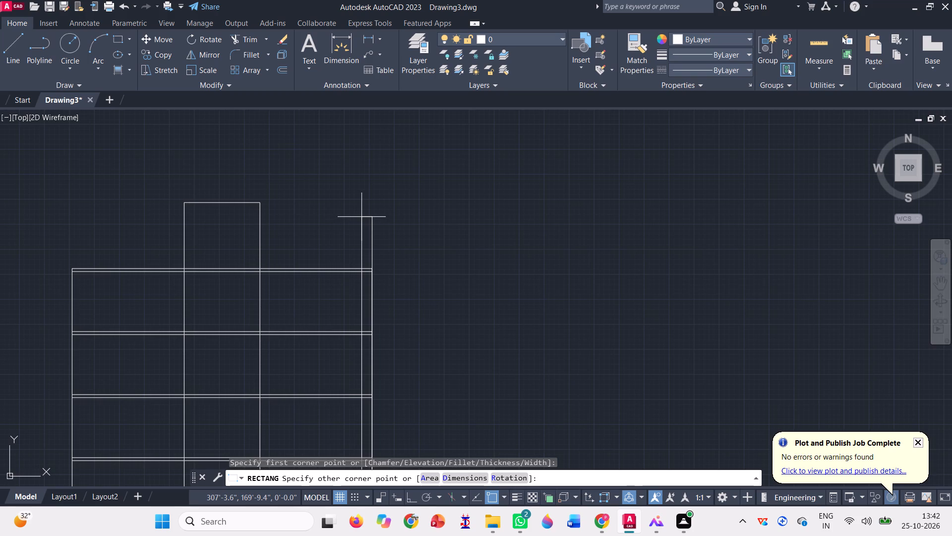
pyautogui.click(363, 217)
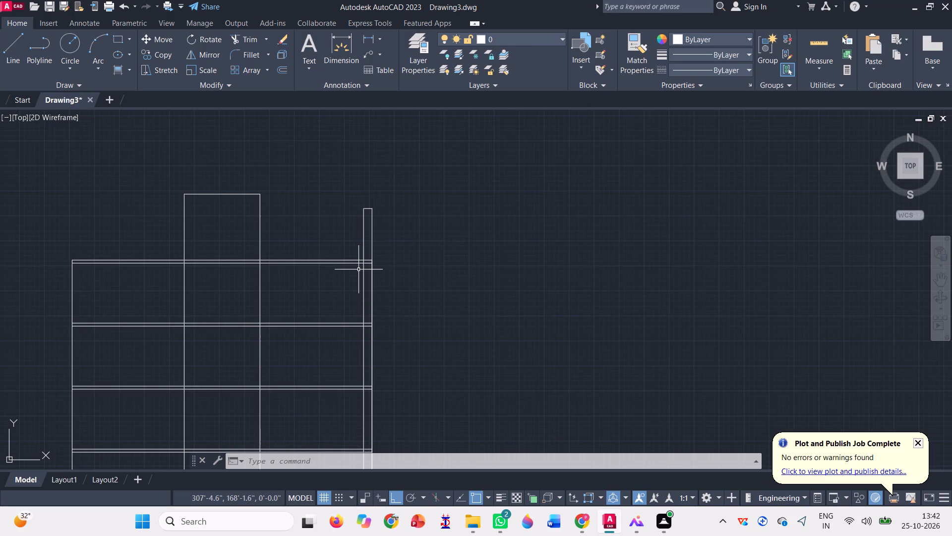
# Draw a horizontal line from the narrow right rectangle's upper left corner to the central rectangle's right side.
pyautogui.press('l')
pyautogui.press('Return')
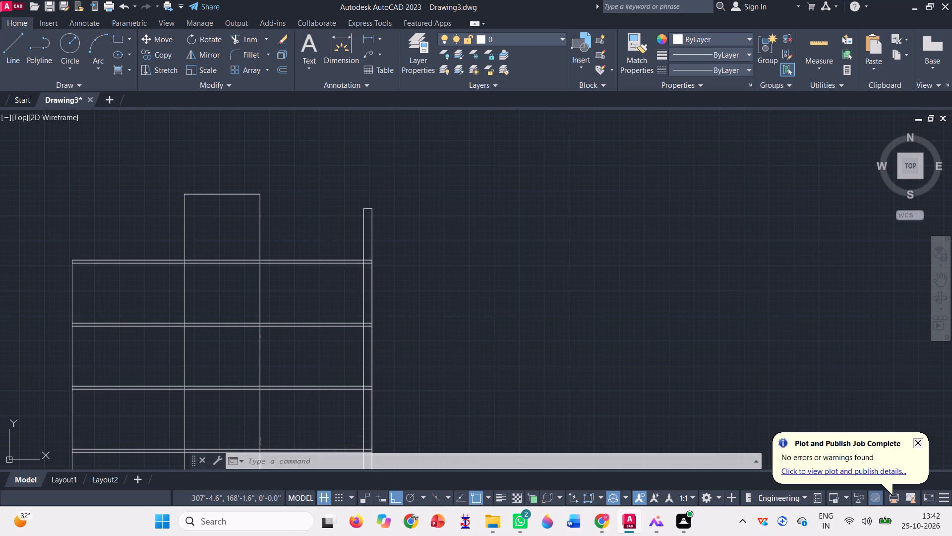
pyautogui.click(365, 209)
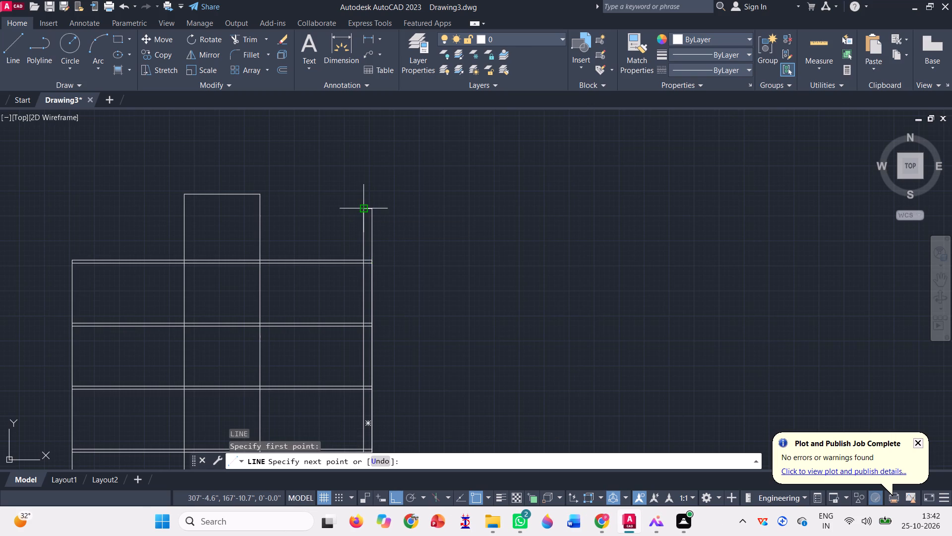
pyautogui.click(260, 208)
pyautogui.press('space')
# Draw a short diagonal down-left from the right column's upper left corner, continuing horizontally about 16'-5" to the central block's right side.
pyautogui.write('l')
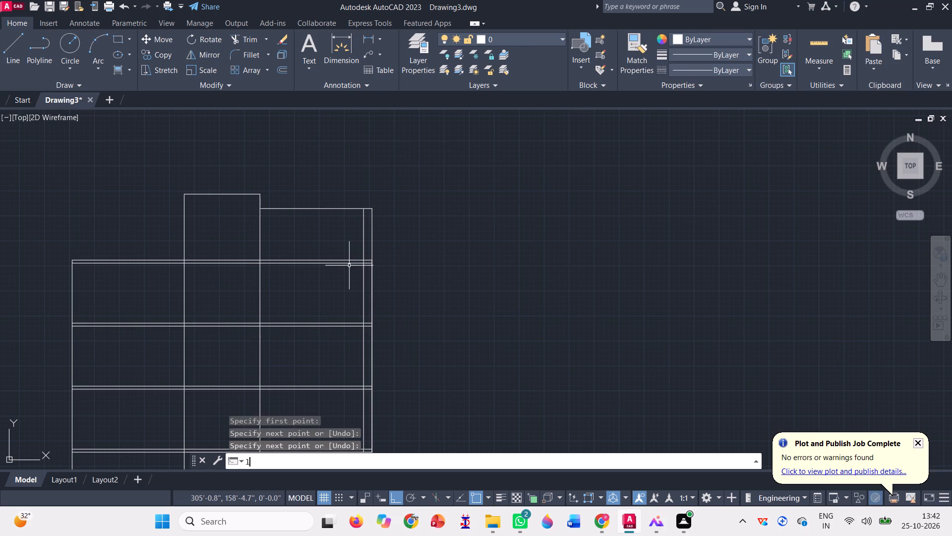
pyautogui.press('Return')
pyautogui.scroll(1, 348, 217)
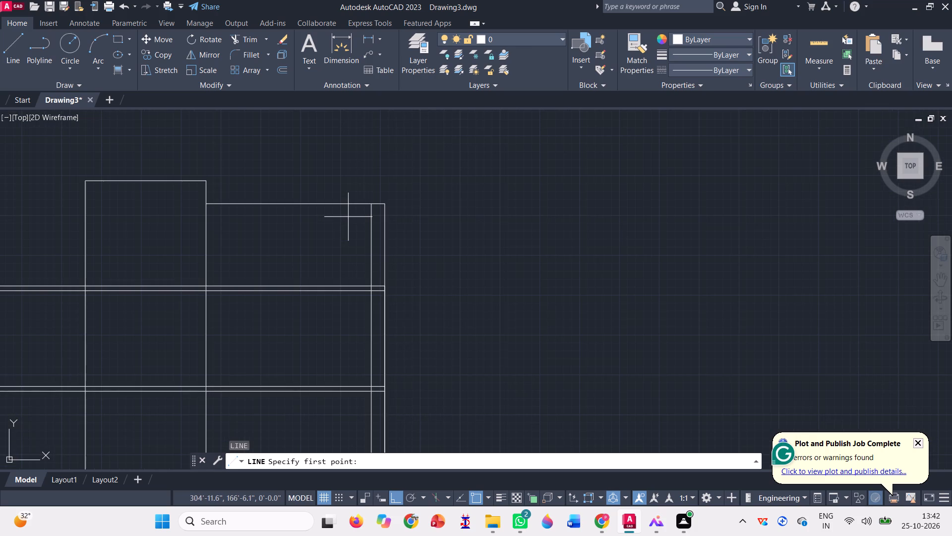
pyautogui.click(370, 205)
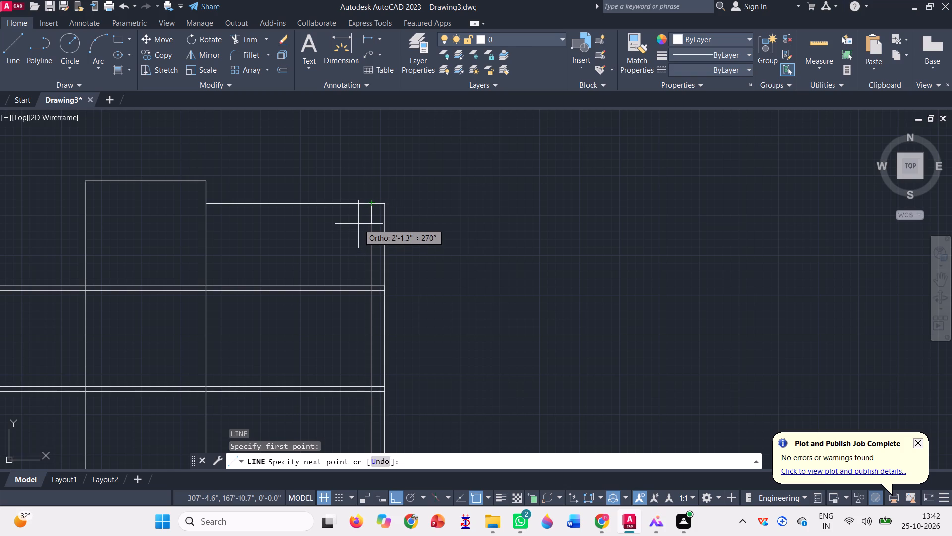
pyautogui.press('F8')
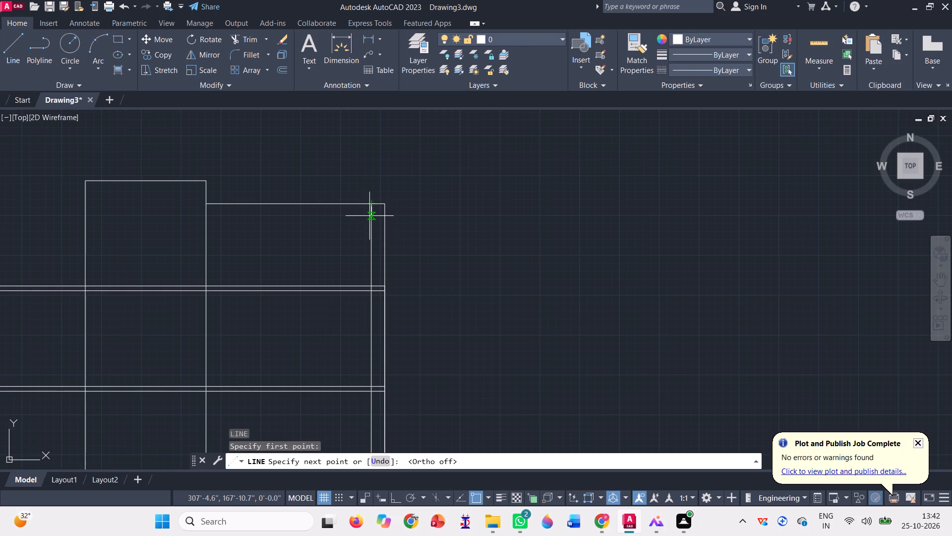
pyautogui.scroll(2, 369, 216)
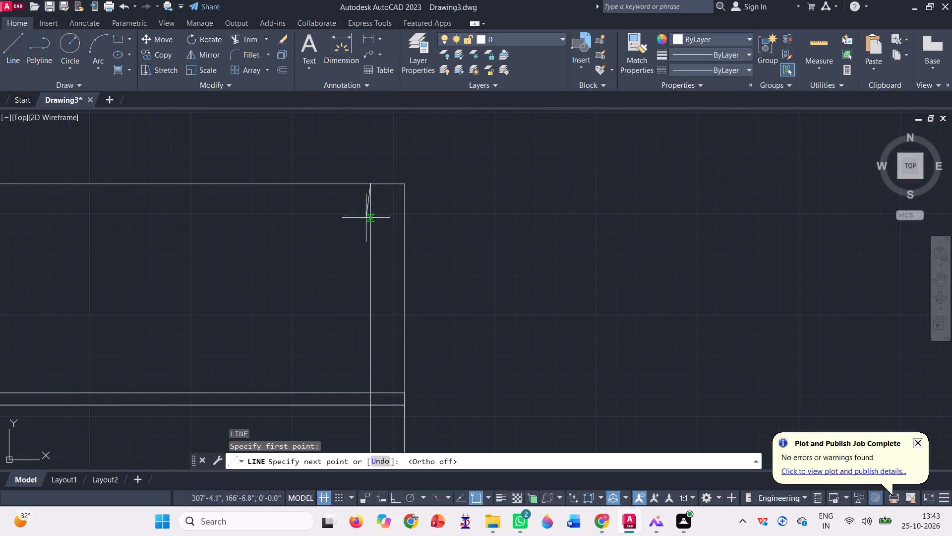
pyautogui.scroll(-1, 355, 225)
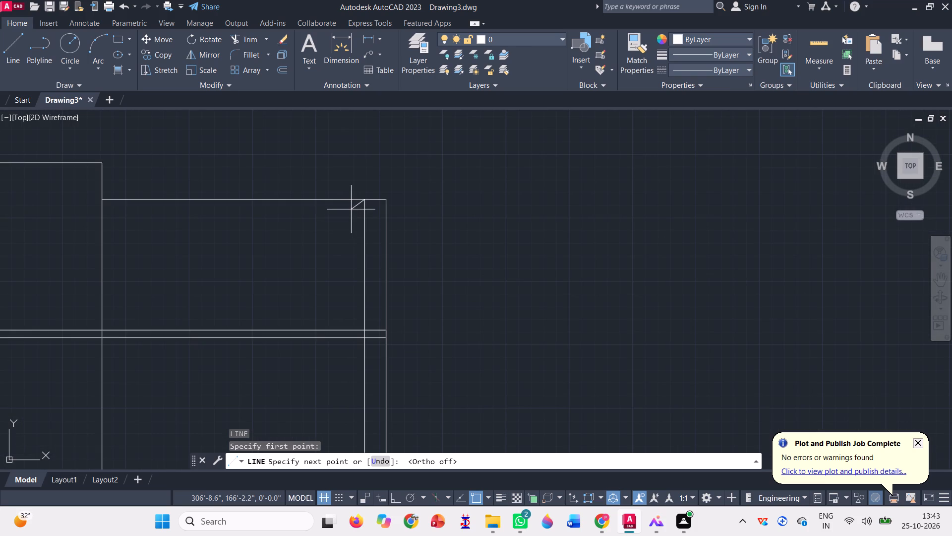
pyautogui.click(351, 209)
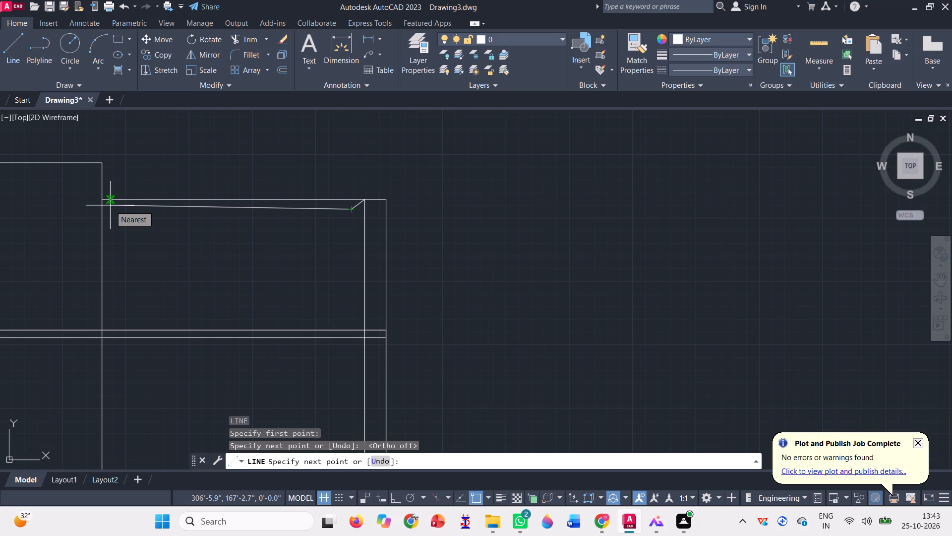
pyautogui.press('F8')
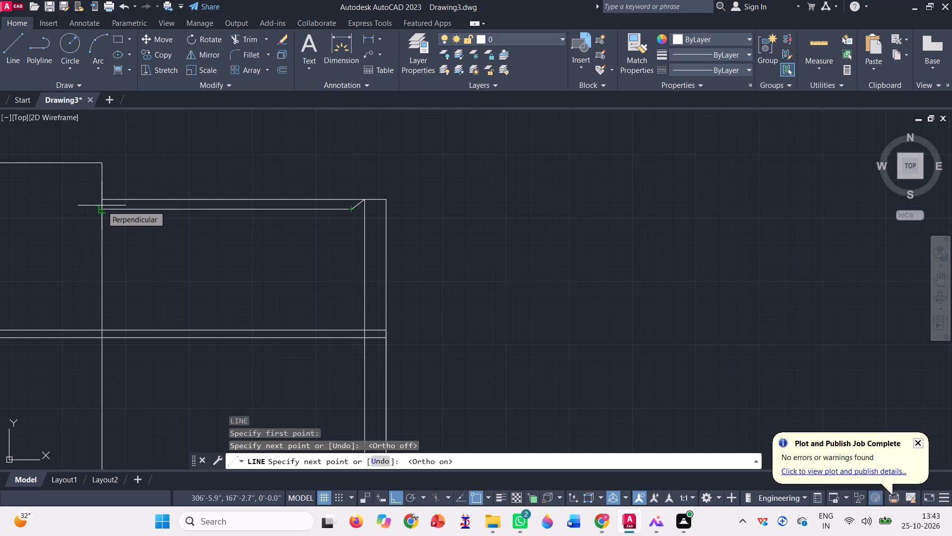
pyautogui.click(102, 205)
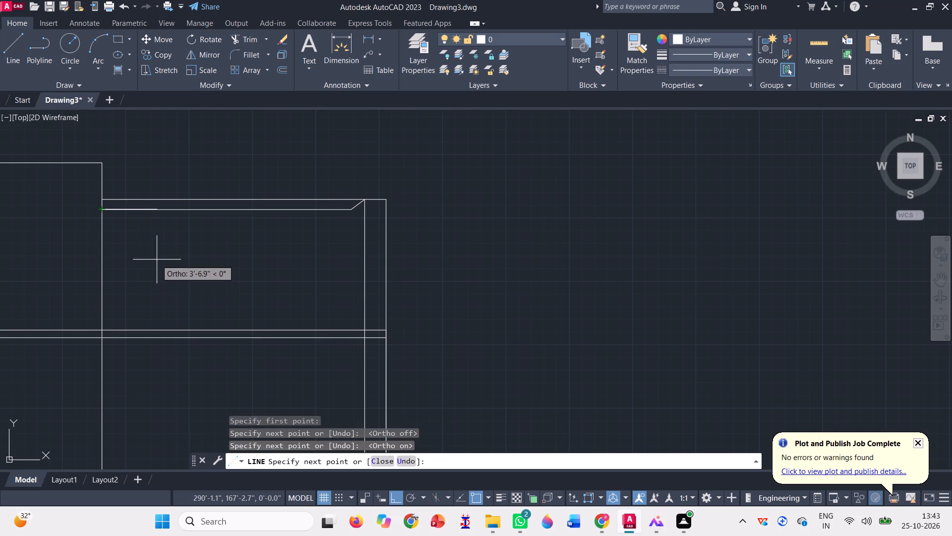
pyautogui.press('space')
# Move the diagonal and its connected horizontal line straight down about 7" along the central block's right side.
pyautogui.click(145, 38)
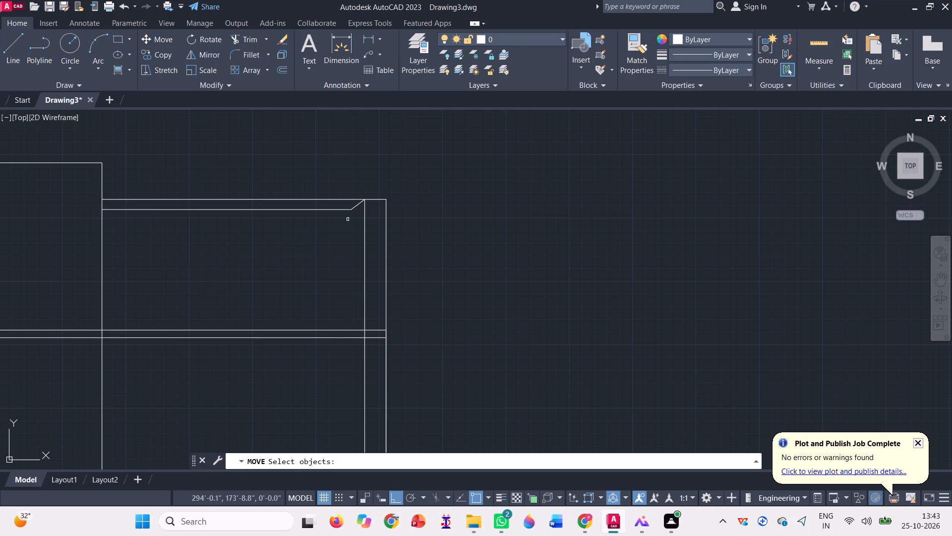
pyautogui.click(360, 223)
pyautogui.click(345, 203)
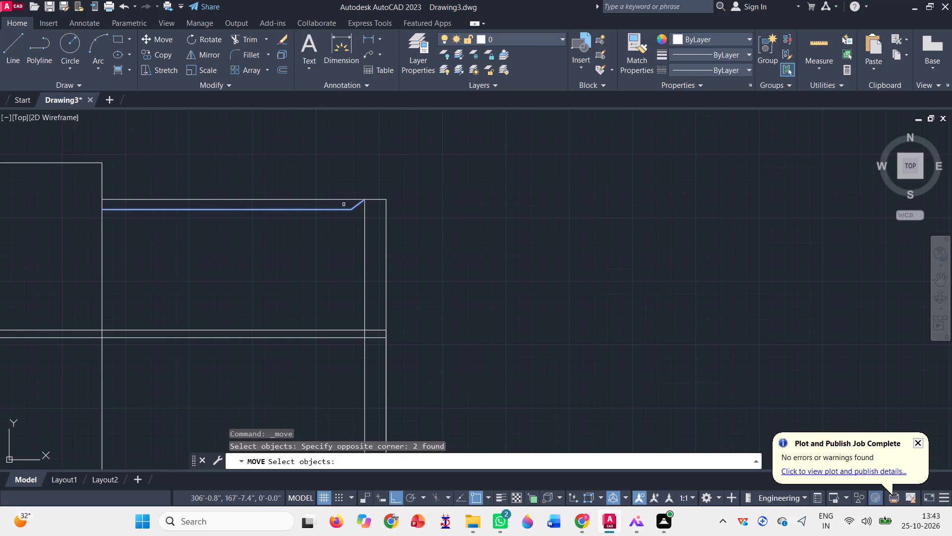
pyautogui.press('space')
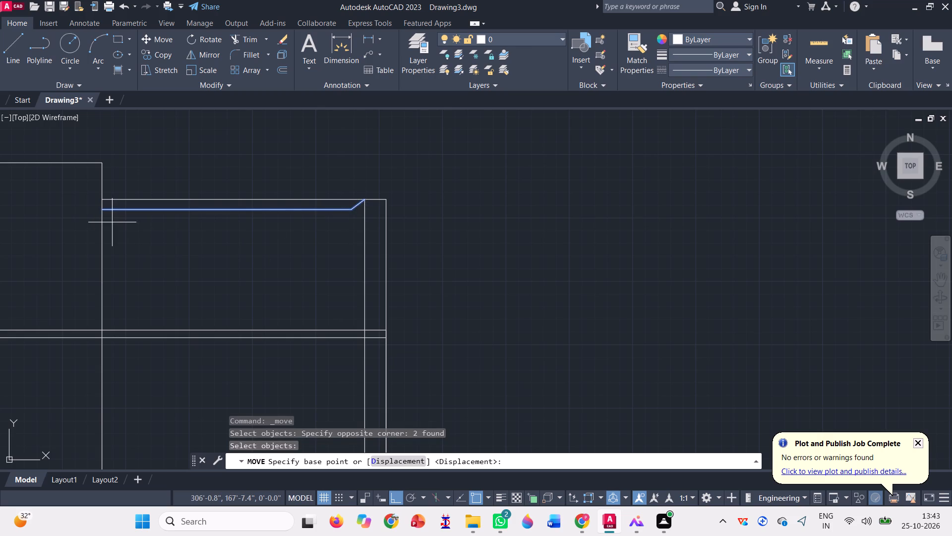
pyautogui.click(102, 208)
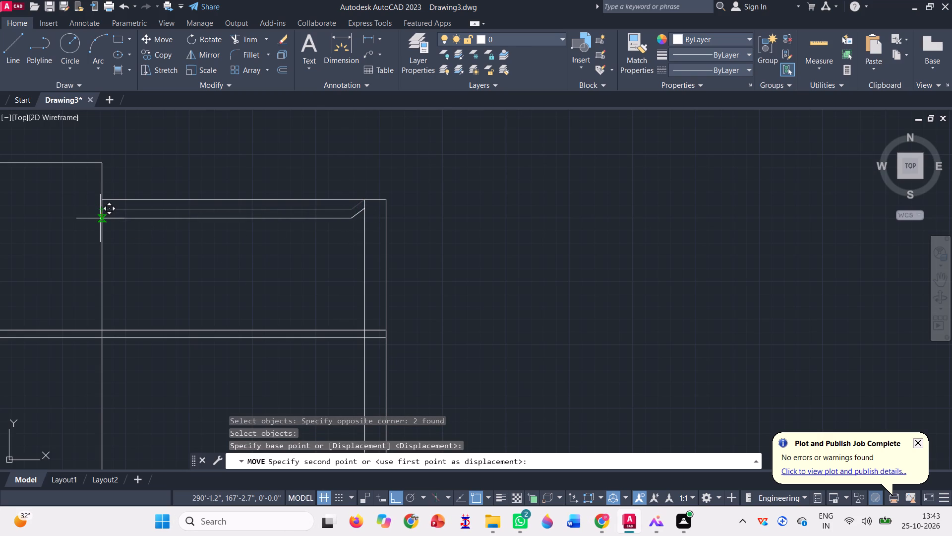
pyautogui.click(100, 218)
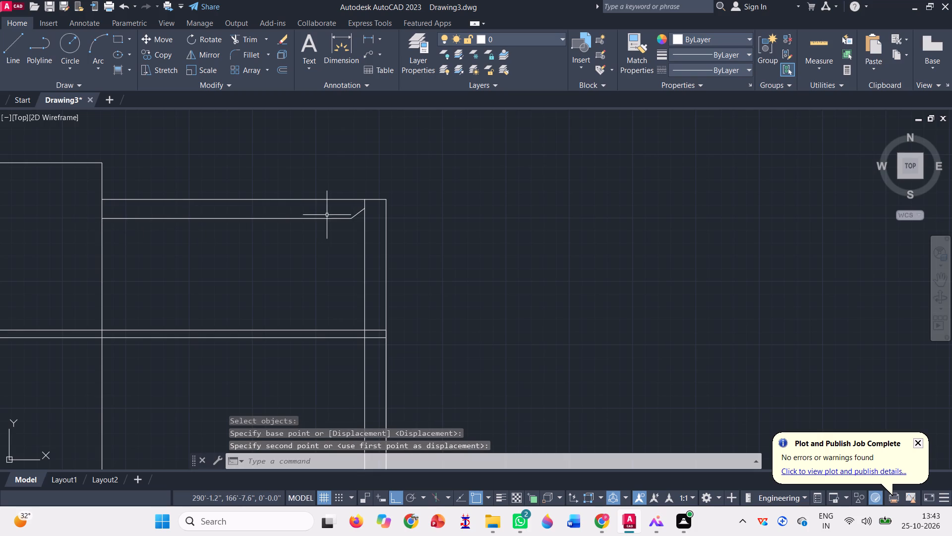
# Move only the short diagonal straight up so its upper end meets the right column's upper left corner.
pyautogui.scroll(1, 342, 217)
pyautogui.click(360, 214)
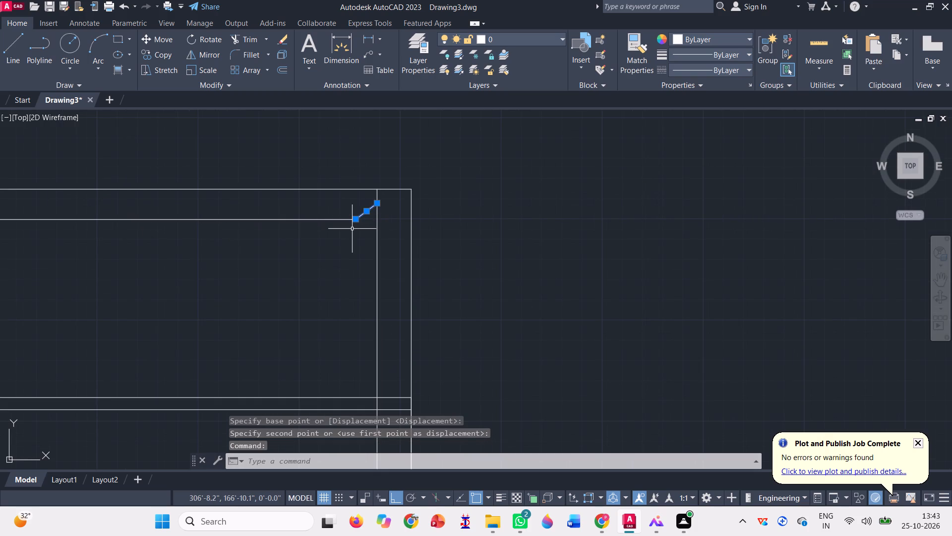
pyautogui.write('m')
pyautogui.press('space')
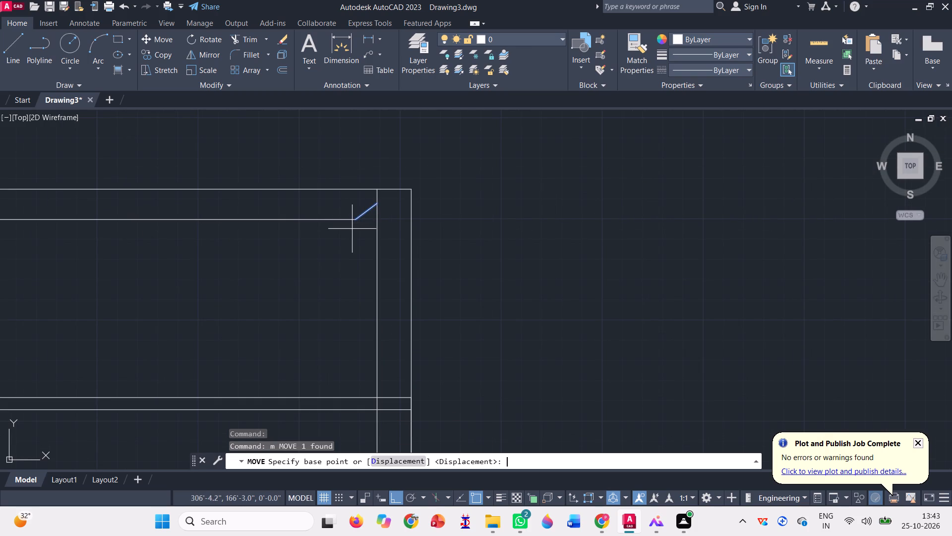
pyautogui.click(378, 200)
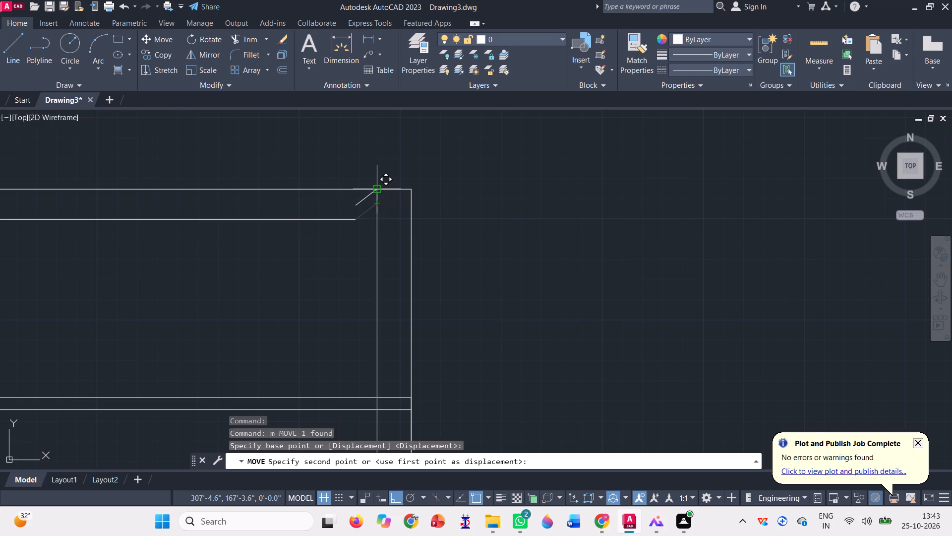
pyautogui.click(379, 189)
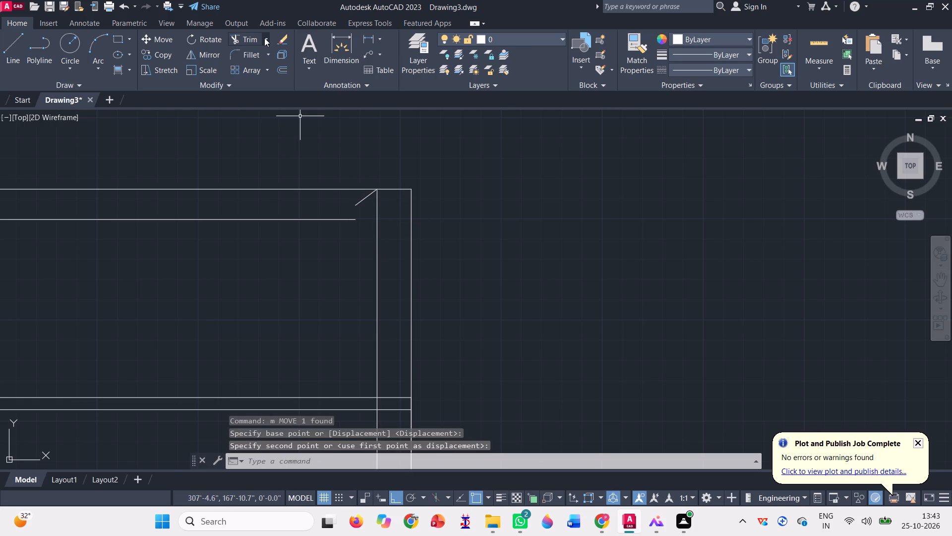
# Extend the diagonal's lower end to the lower horizontal line beneath the roof line.
pyautogui.click(264, 37)
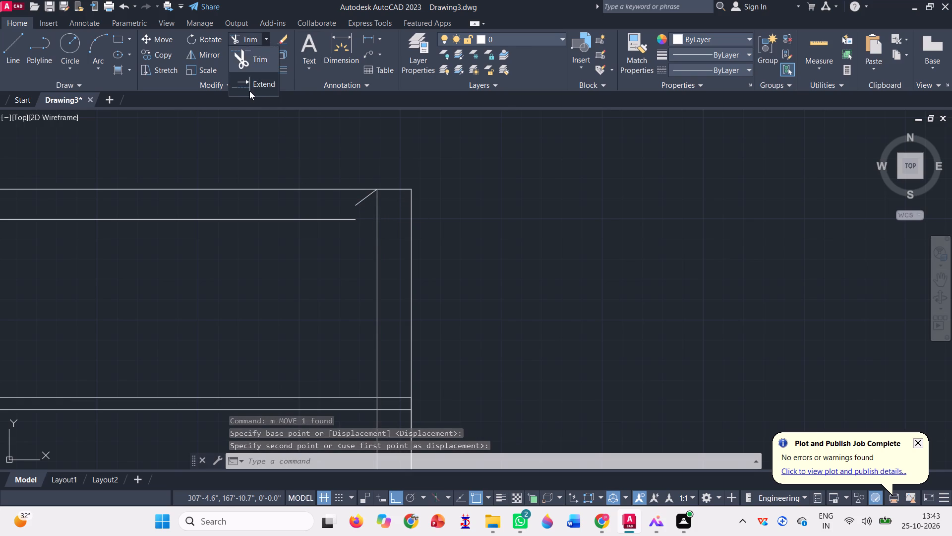
pyautogui.click(249, 88)
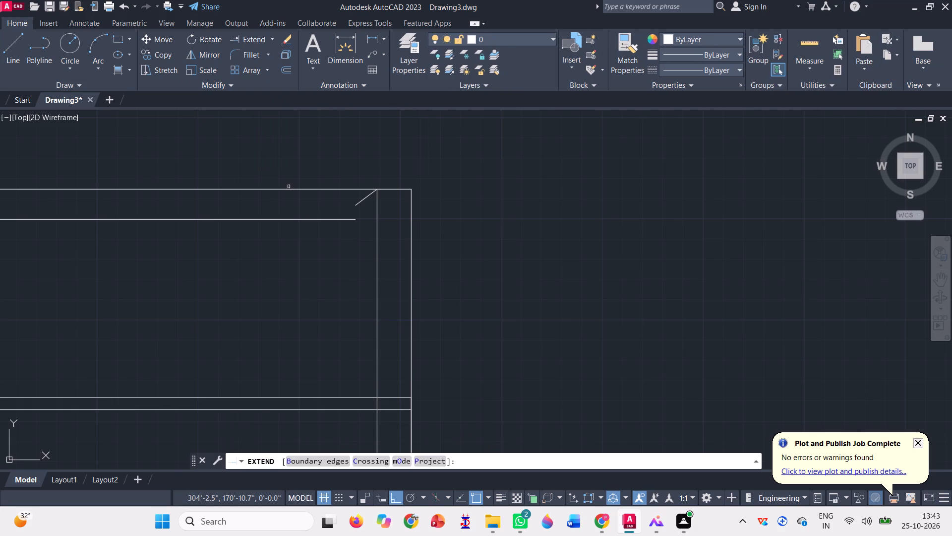
pyautogui.click(360, 202)
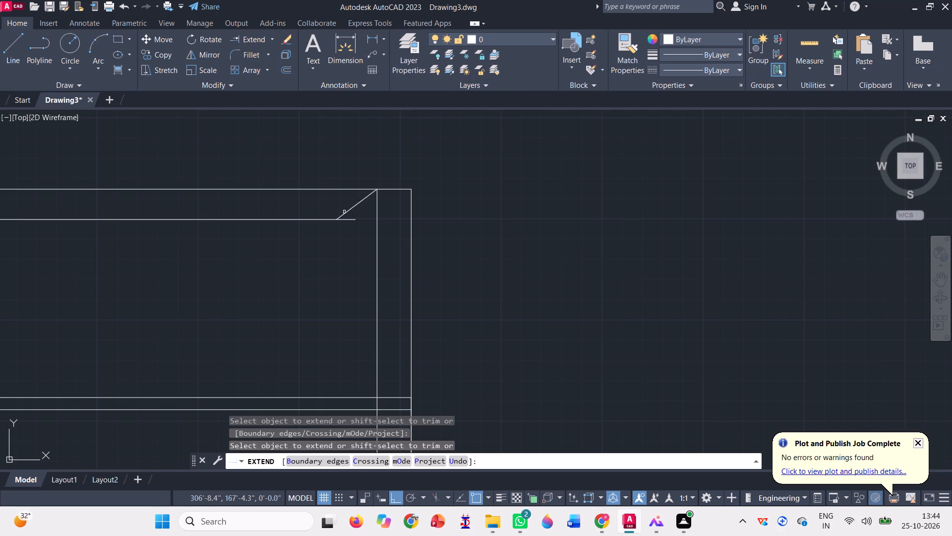
pyautogui.scroll(-2, 342, 214)
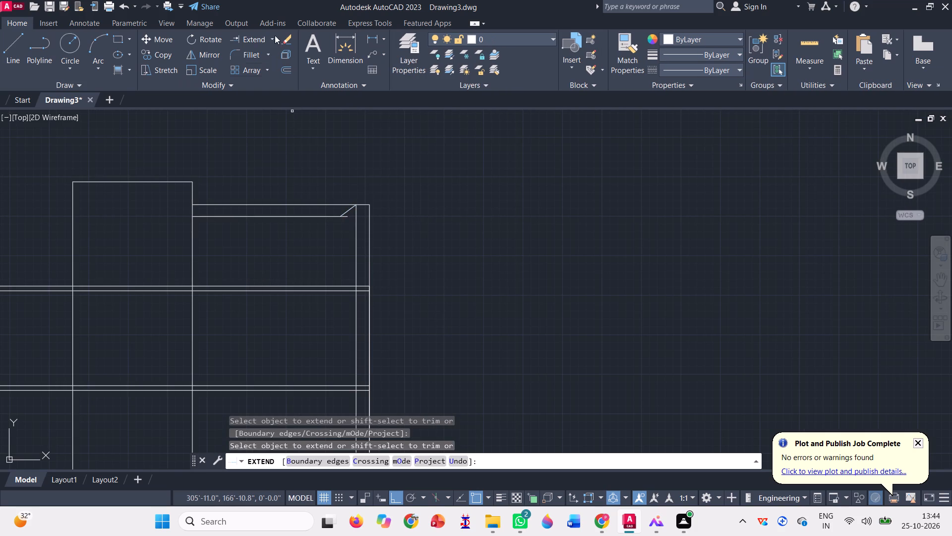
pyautogui.press('Escape')
# Trim the end of the lower horizontal line that projects past the diagonal.
pyautogui.click(275, 38)
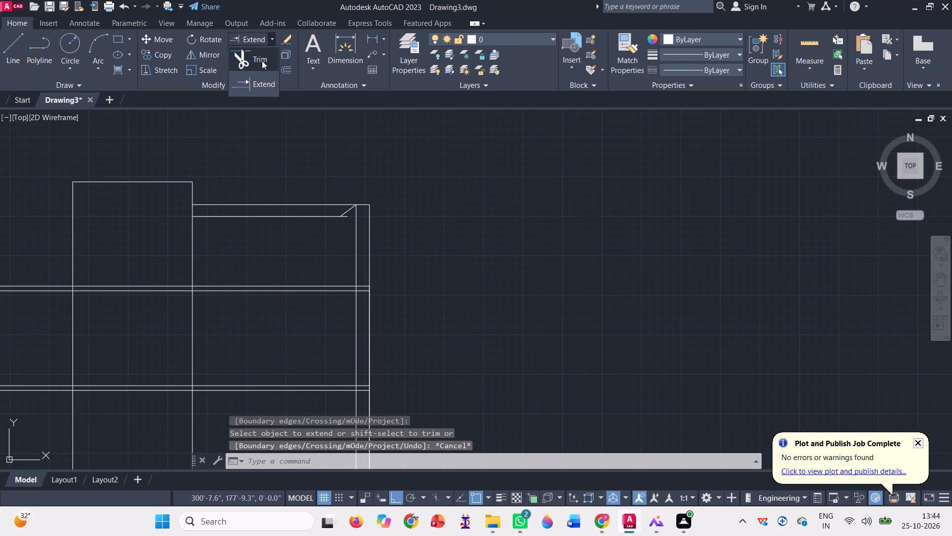
pyautogui.click(258, 57)
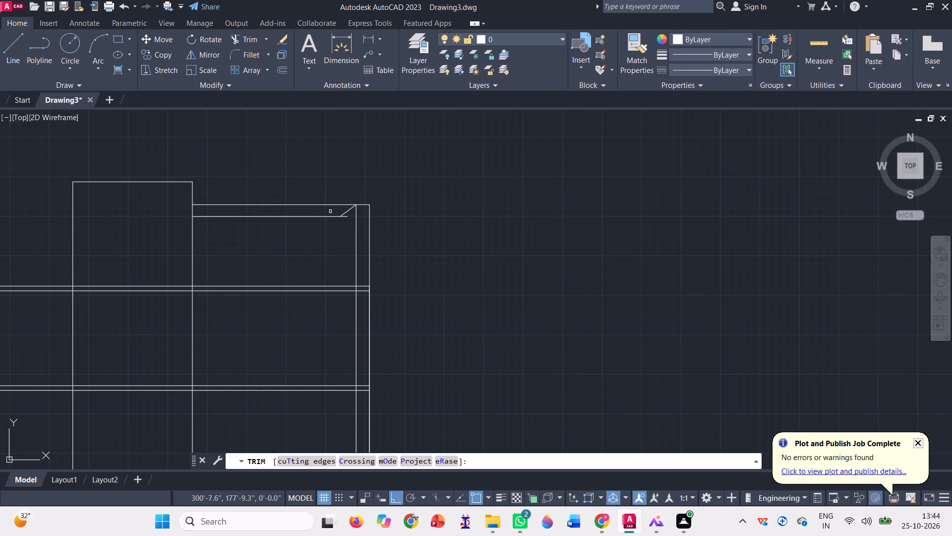
pyautogui.scroll(3, 330, 211)
pyautogui.click(369, 232)
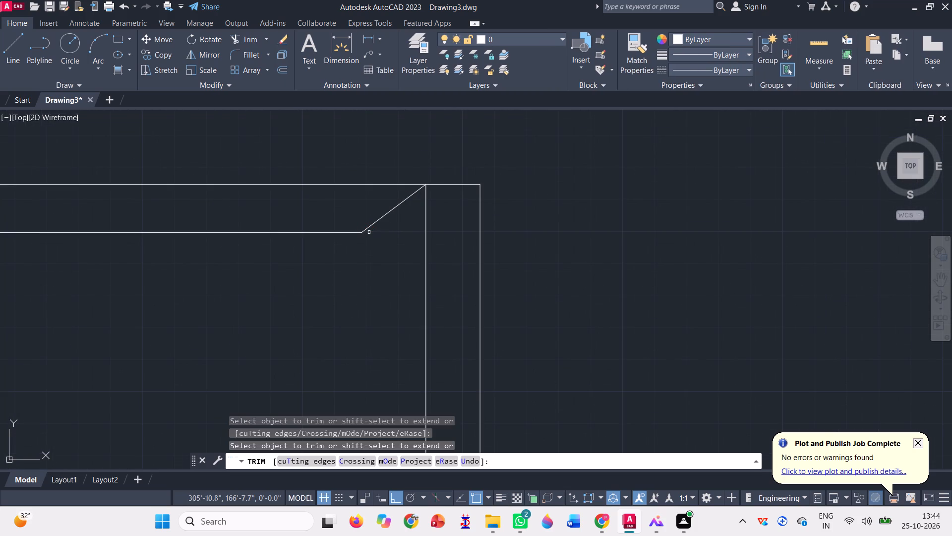
pyautogui.scroll(-2, 387, 222)
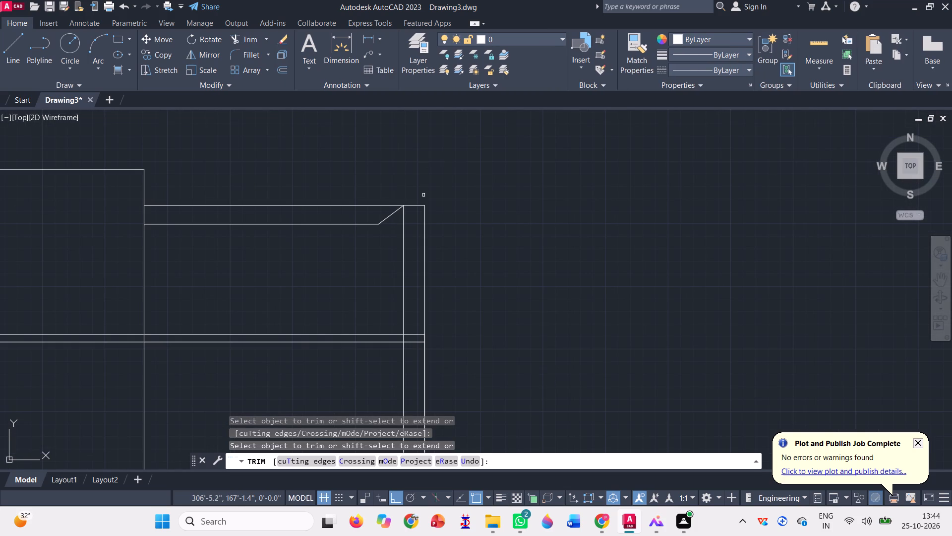
pyautogui.press('Escape')
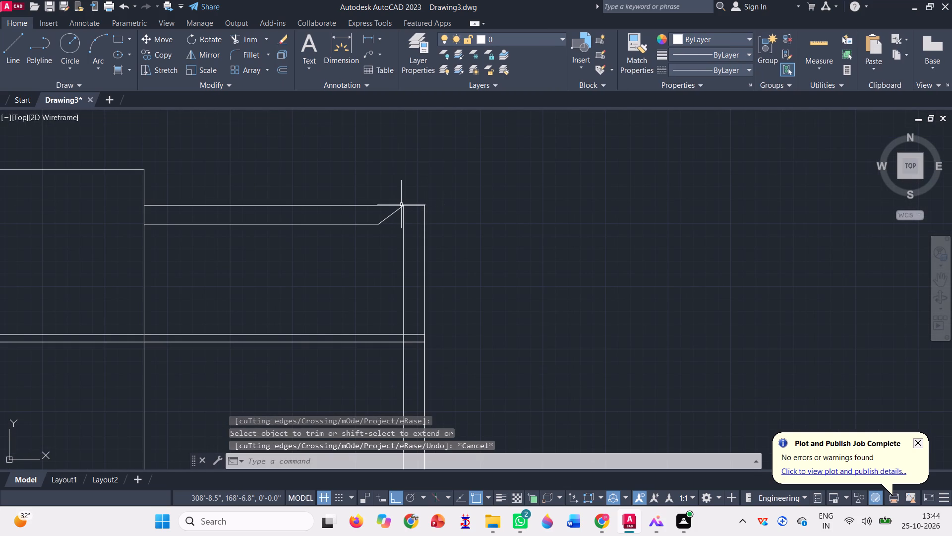
# Draw a vertical line about 7'-4" long from the diagonal's lower end down to the topmost double line.
pyautogui.scroll(-1, 397, 198)
pyautogui.press('l')
pyautogui.press('Return')
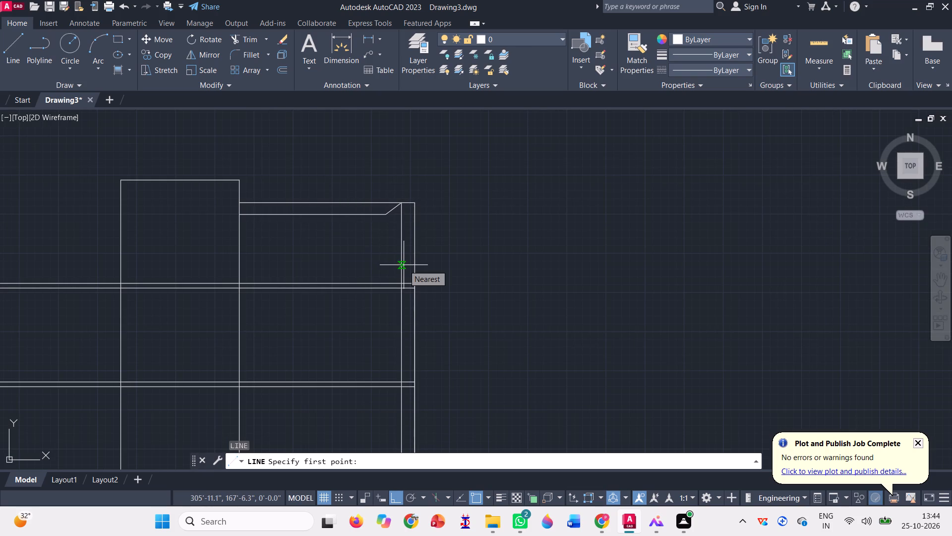
pyautogui.scroll(1, 404, 265)
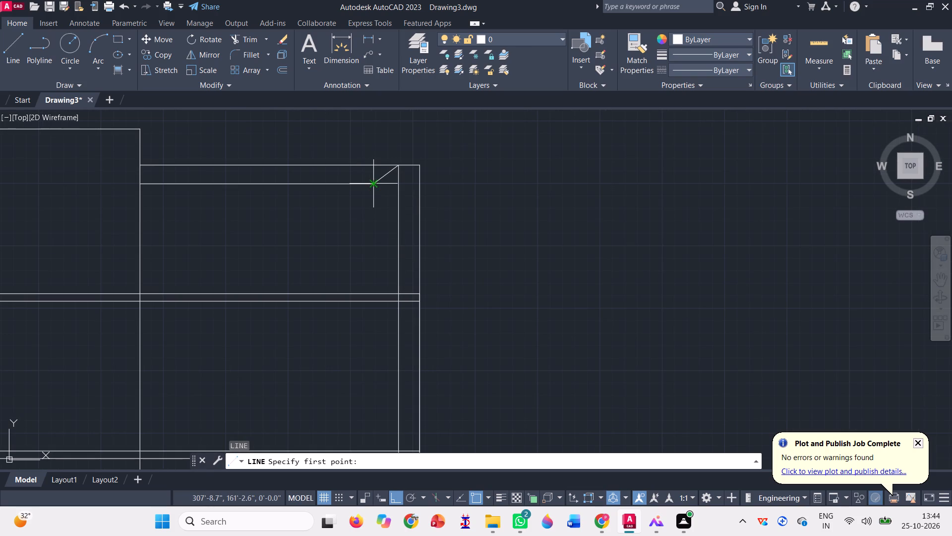
pyautogui.click(372, 186)
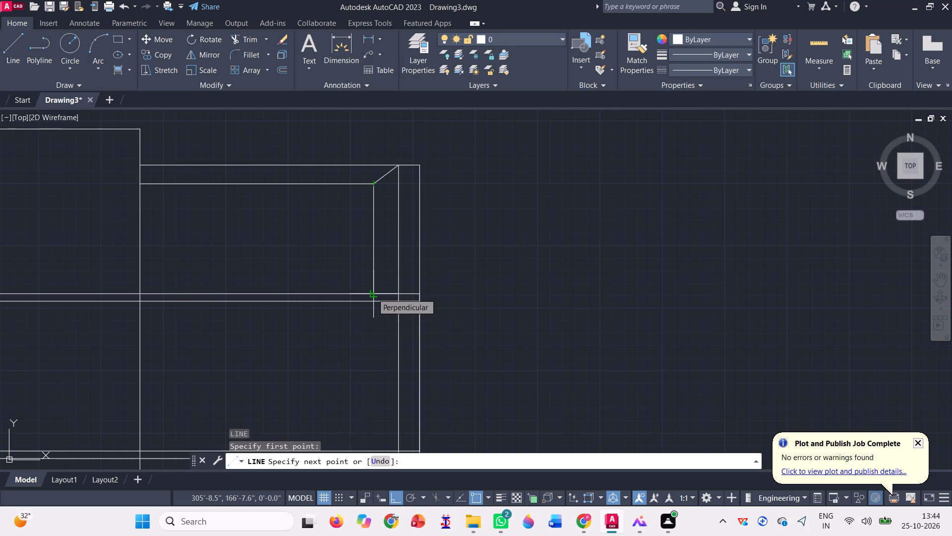
pyautogui.click(372, 293)
pyautogui.press('space')
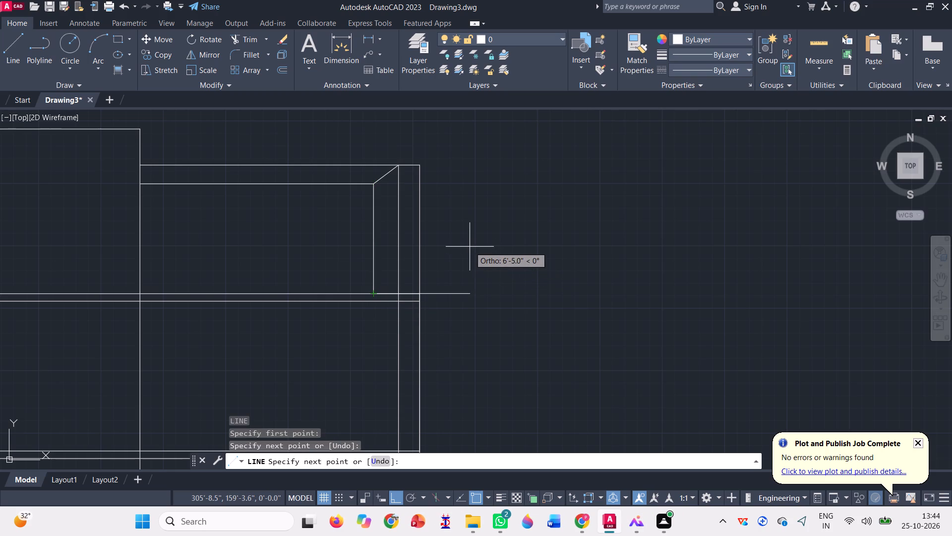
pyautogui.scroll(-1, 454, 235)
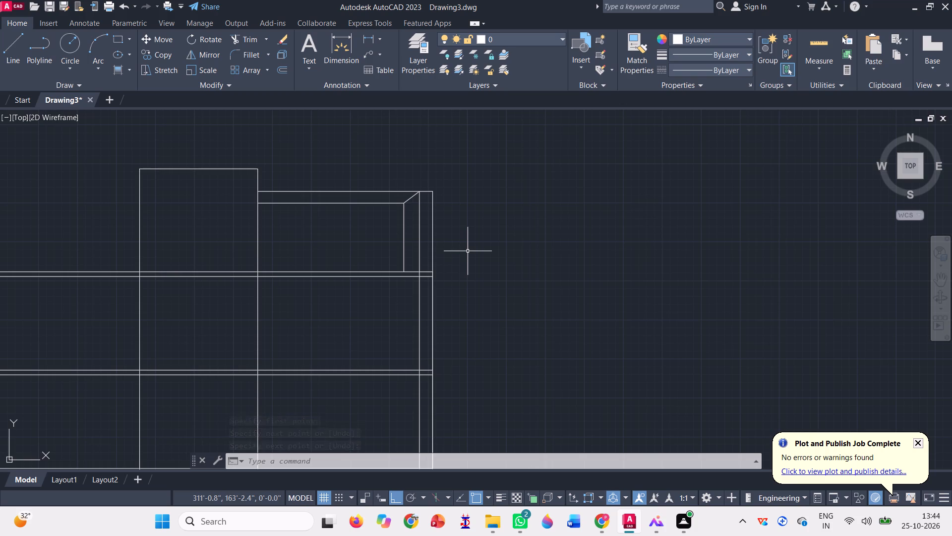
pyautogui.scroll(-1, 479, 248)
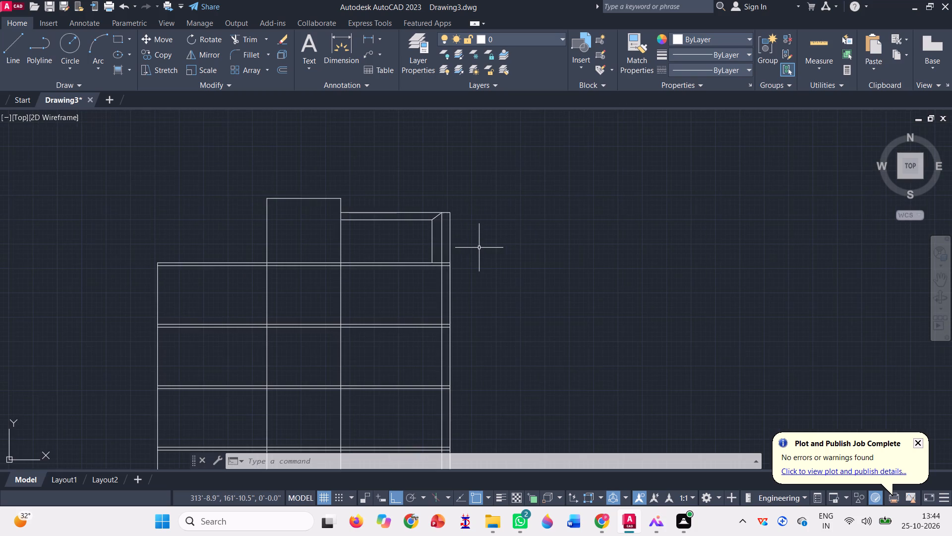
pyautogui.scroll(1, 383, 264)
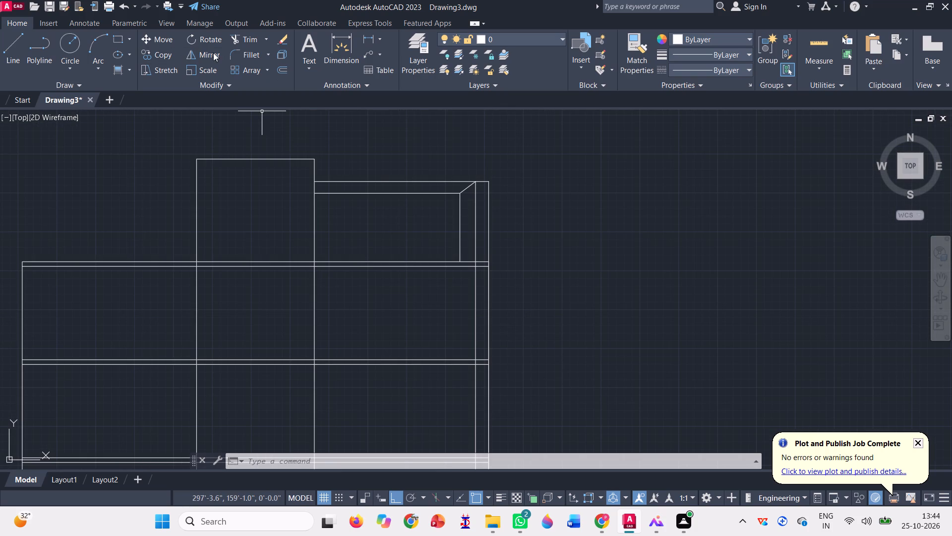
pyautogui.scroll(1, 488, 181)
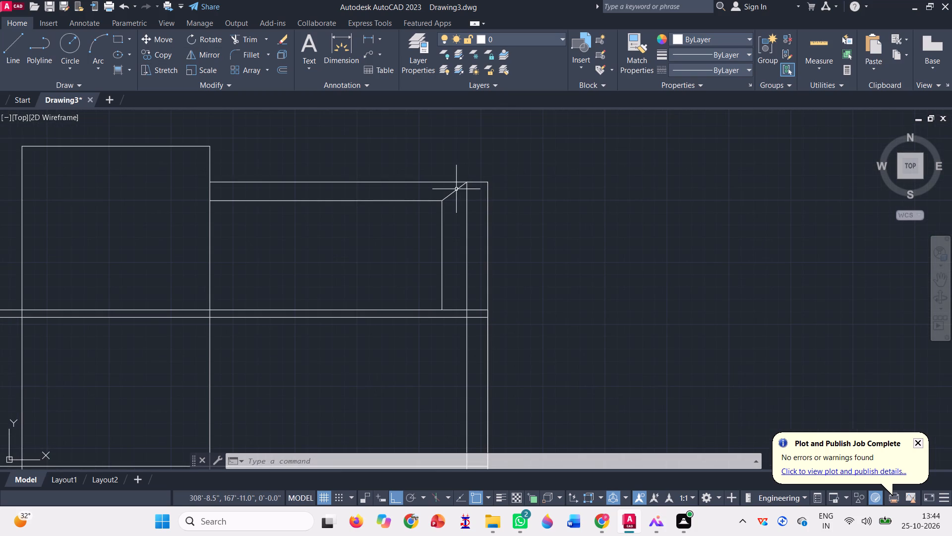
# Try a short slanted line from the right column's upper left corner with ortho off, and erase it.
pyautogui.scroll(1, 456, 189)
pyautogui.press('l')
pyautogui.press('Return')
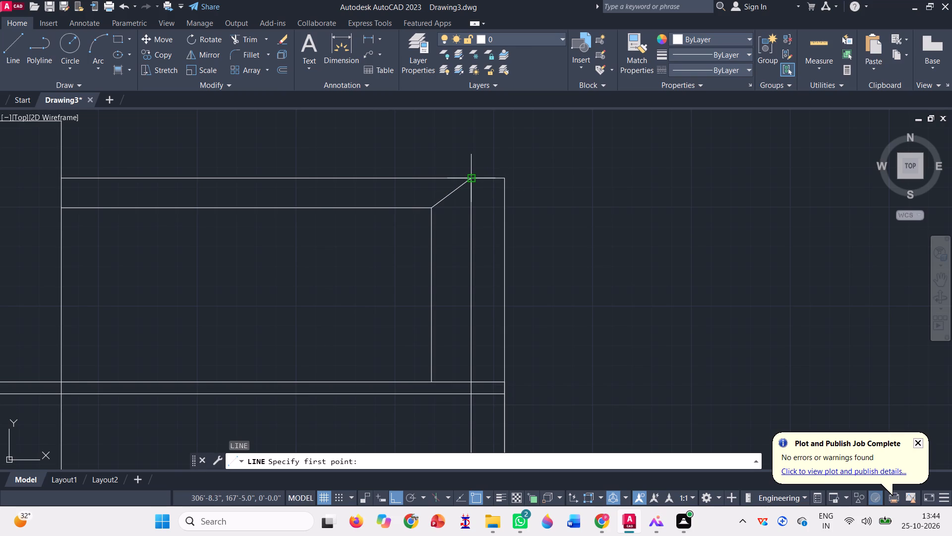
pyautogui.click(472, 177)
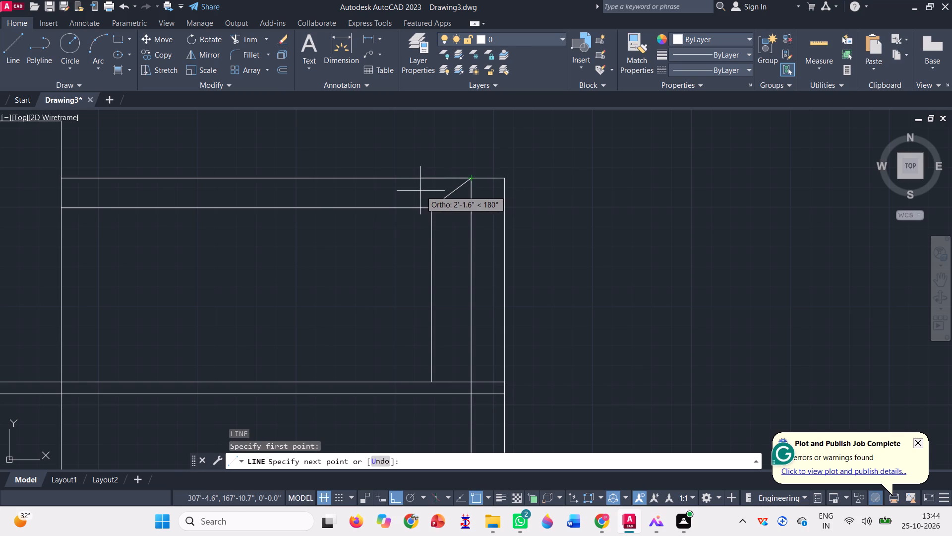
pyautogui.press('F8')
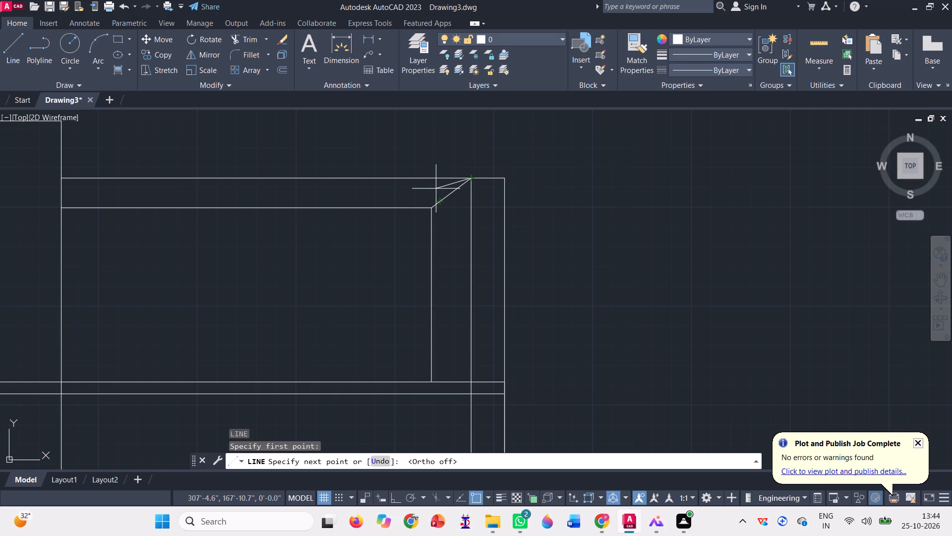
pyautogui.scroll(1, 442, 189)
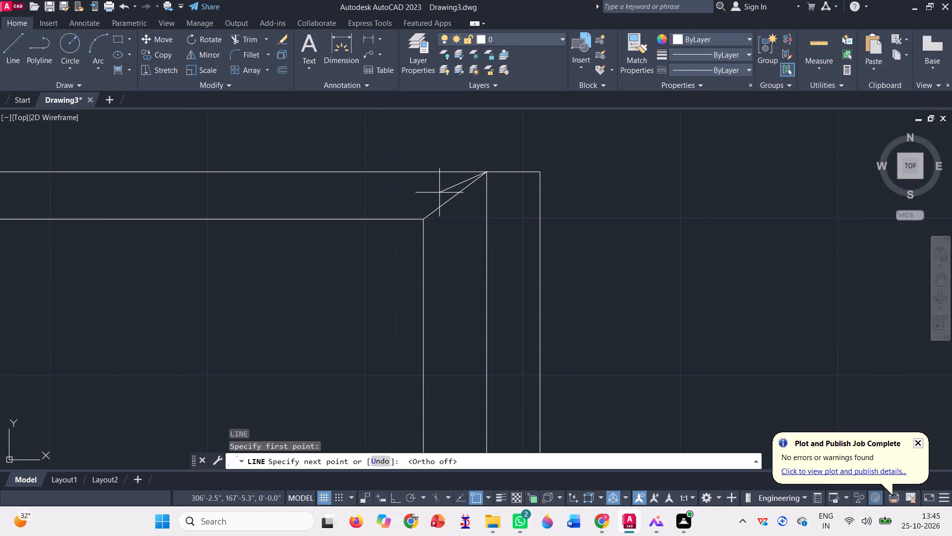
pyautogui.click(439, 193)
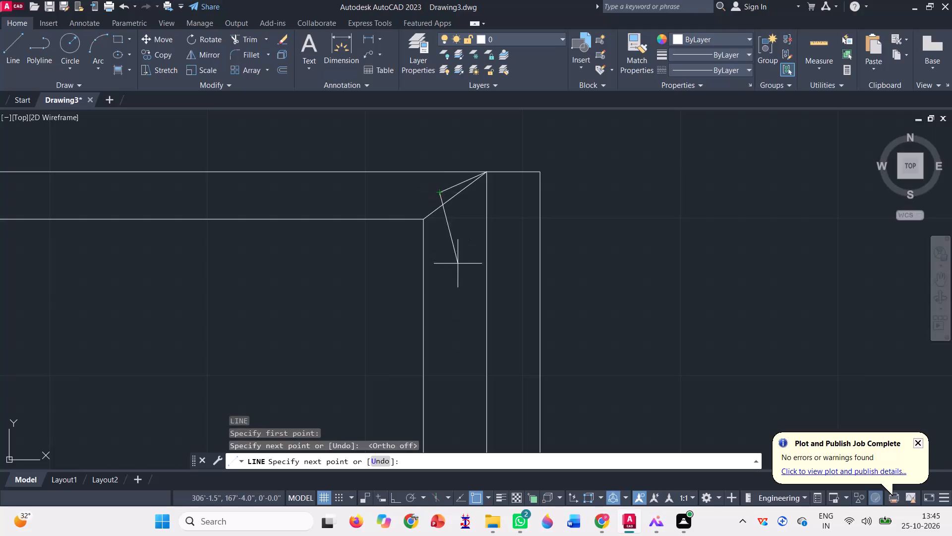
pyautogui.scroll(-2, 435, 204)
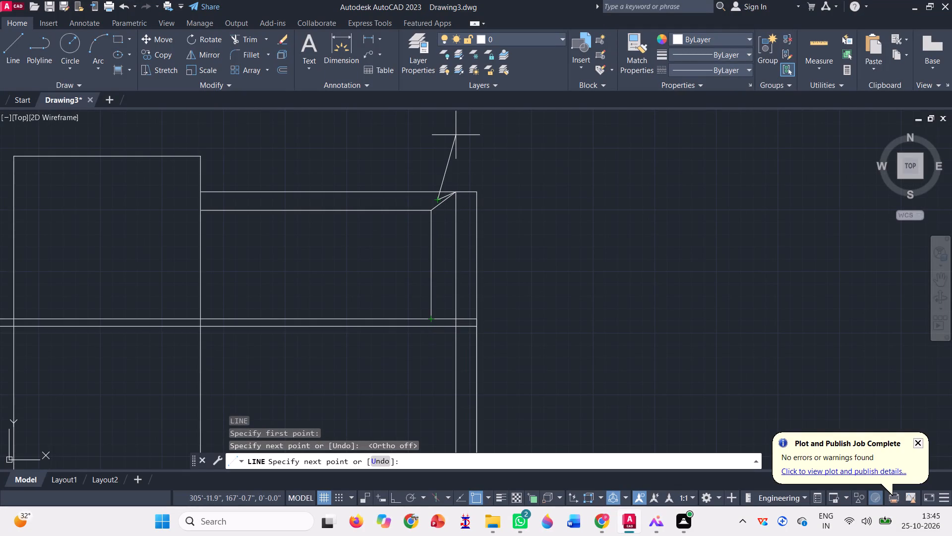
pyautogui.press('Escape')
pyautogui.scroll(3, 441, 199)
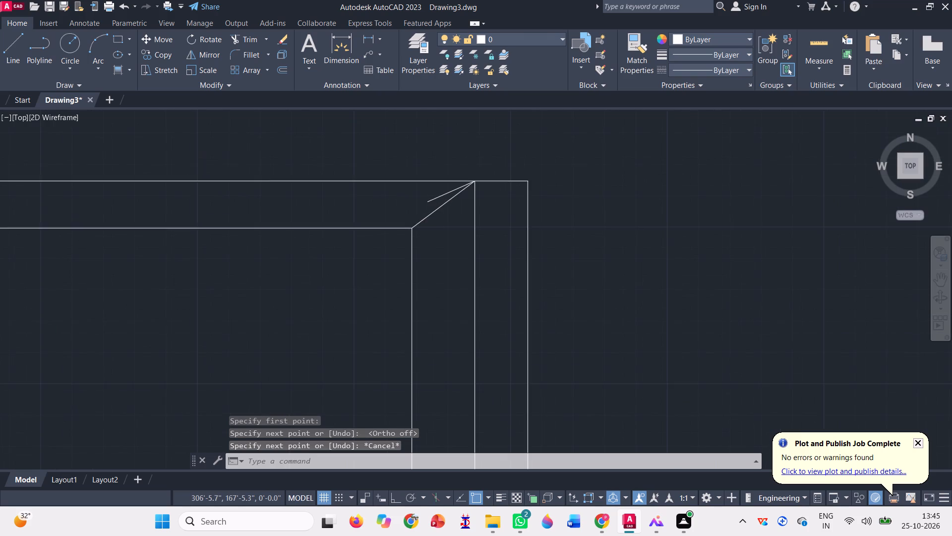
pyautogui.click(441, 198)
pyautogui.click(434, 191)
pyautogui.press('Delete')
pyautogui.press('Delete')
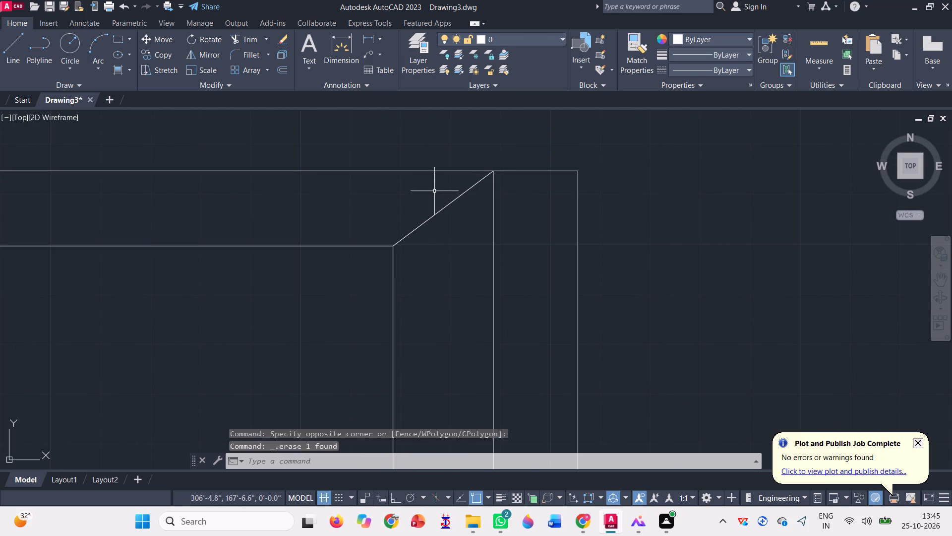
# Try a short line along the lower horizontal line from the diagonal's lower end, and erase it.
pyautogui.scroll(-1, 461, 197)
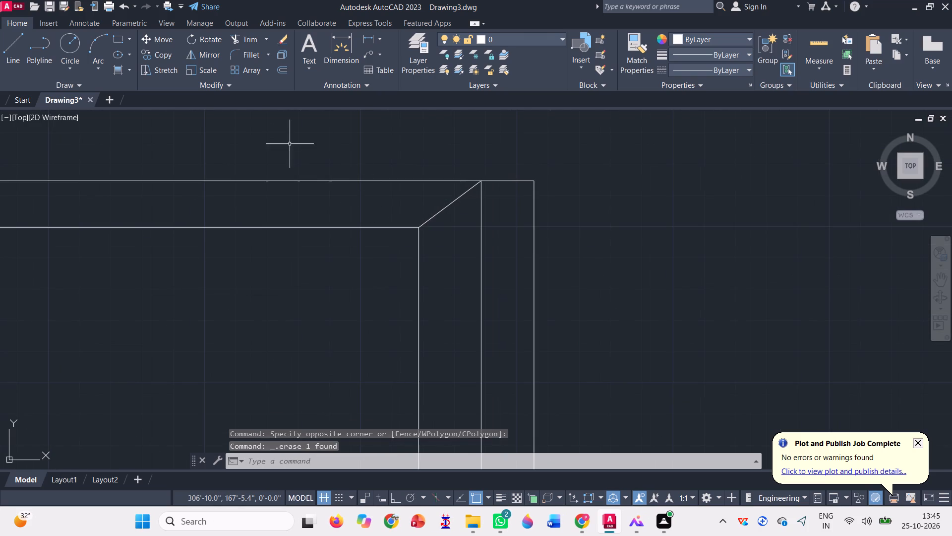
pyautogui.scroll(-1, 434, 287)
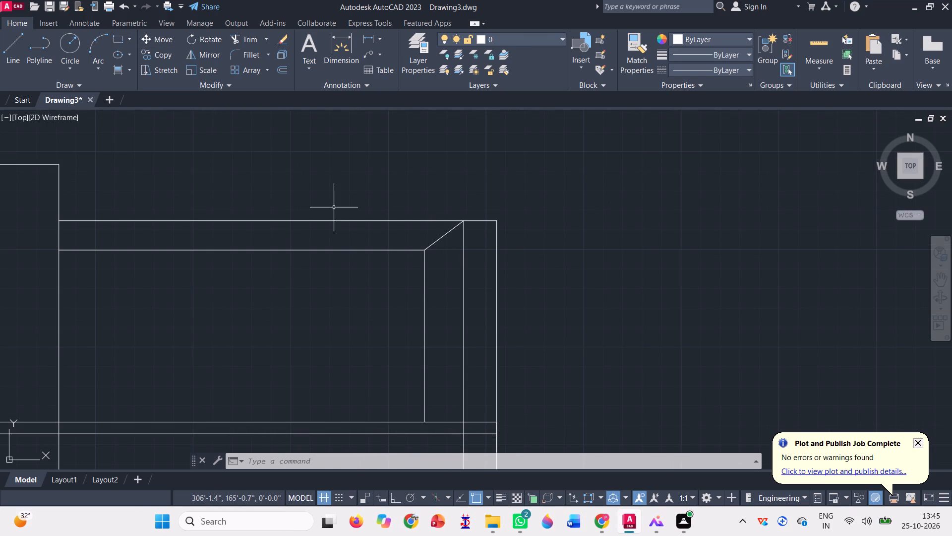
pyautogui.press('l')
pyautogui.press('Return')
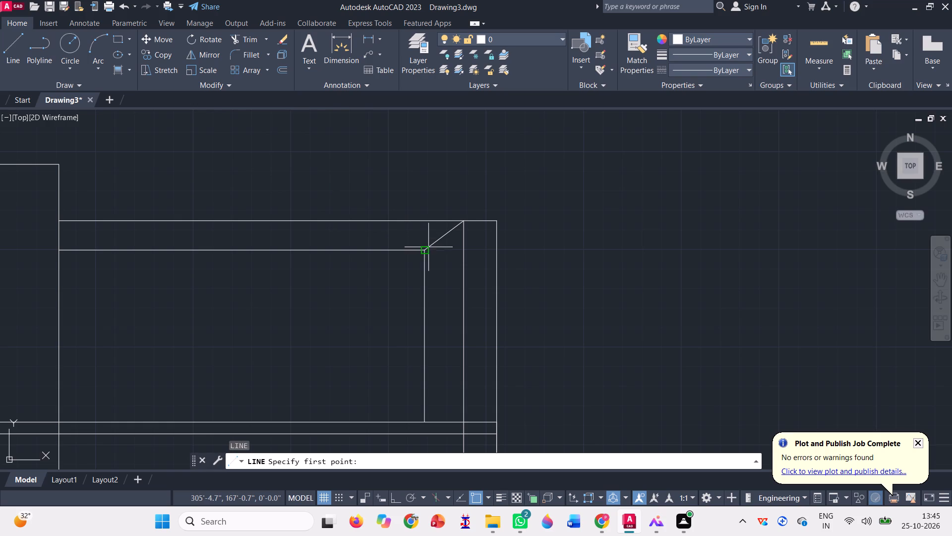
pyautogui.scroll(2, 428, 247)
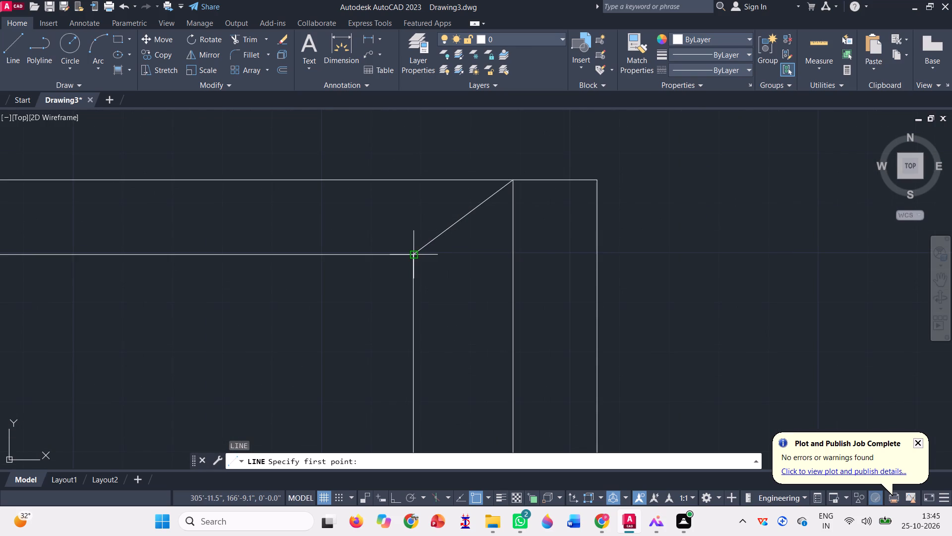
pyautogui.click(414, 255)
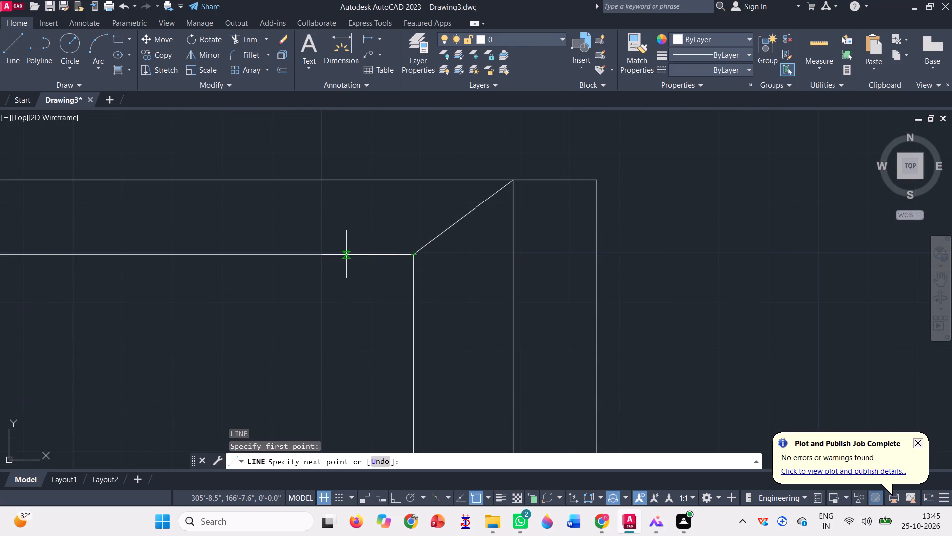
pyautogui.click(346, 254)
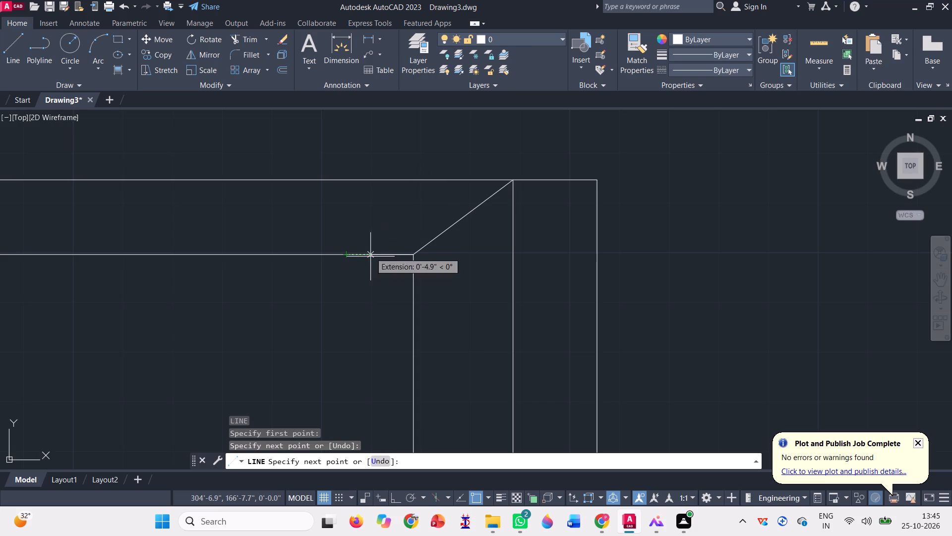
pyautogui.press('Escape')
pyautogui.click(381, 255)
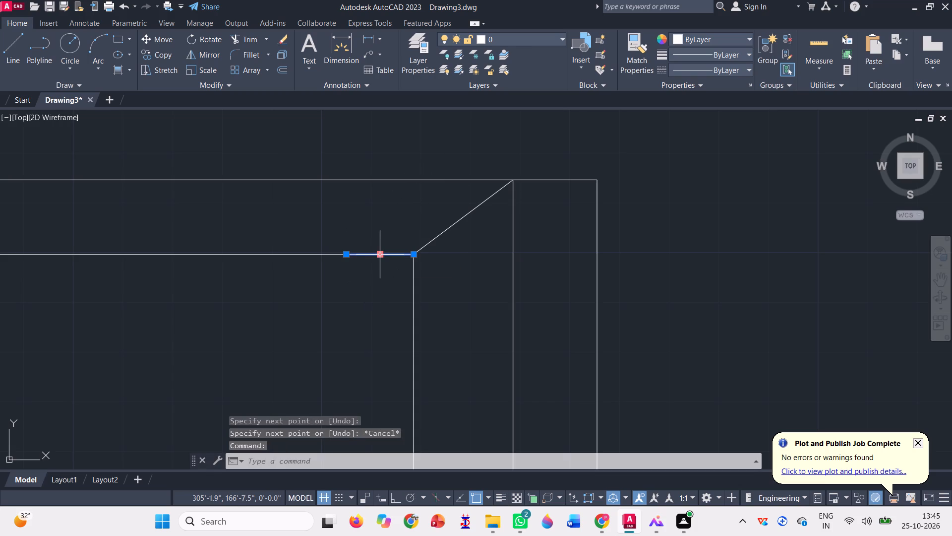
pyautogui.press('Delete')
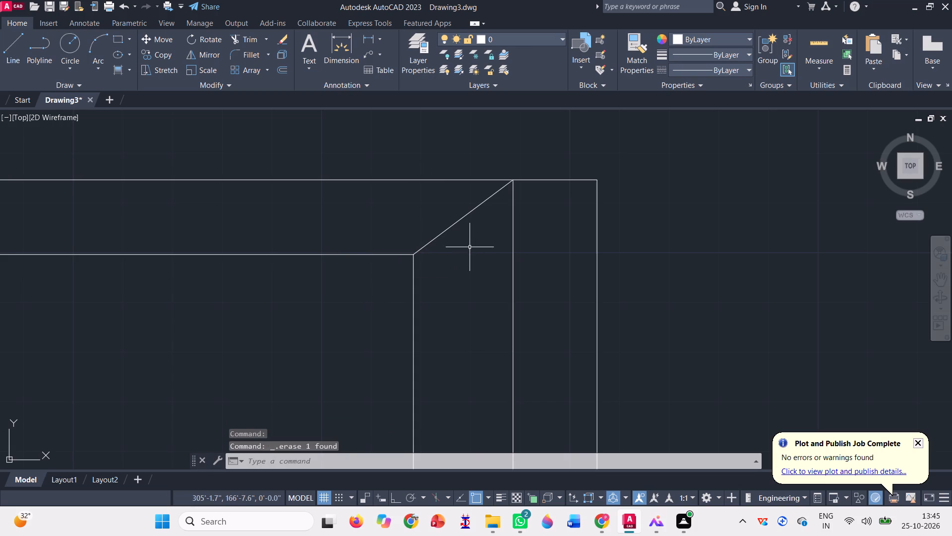
# Copy the corner diagonal to the left from its lower end, landing on the lower horizontal line of the roof band.
pyautogui.click(470, 247)
pyautogui.click(439, 209)
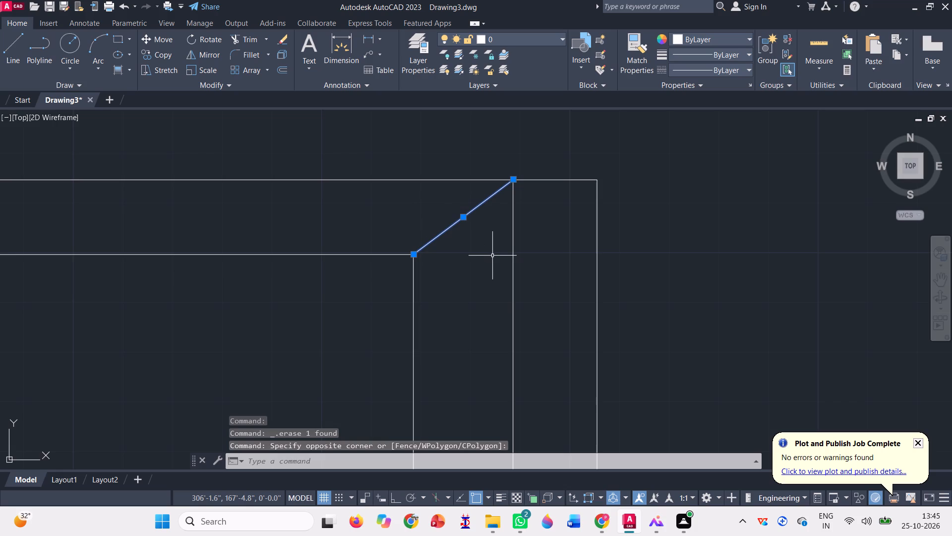
pyautogui.write('co')
pyautogui.press('space')
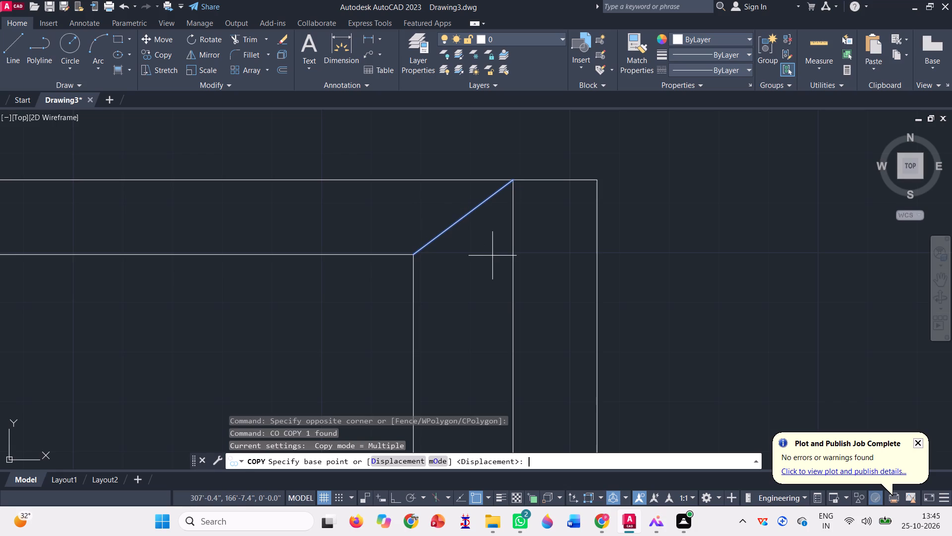
pyautogui.click(412, 253)
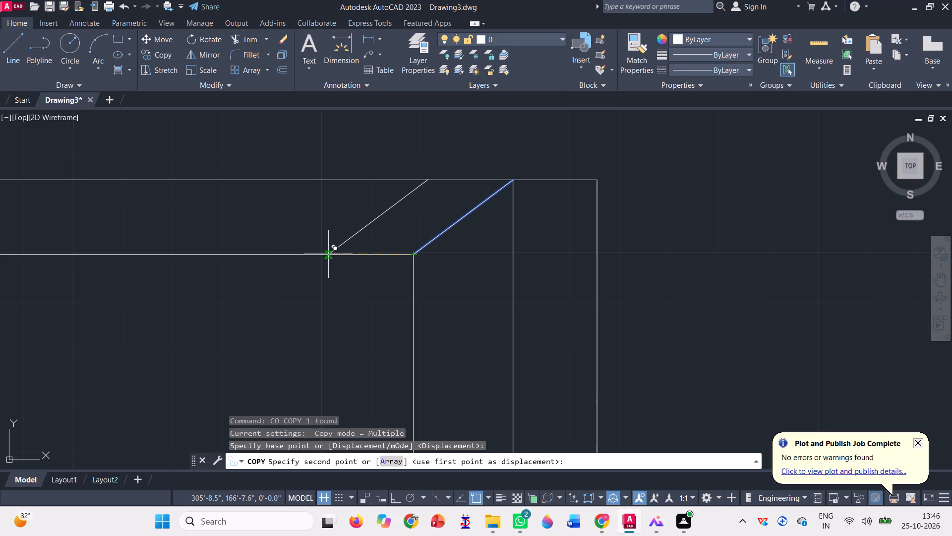
pyautogui.click(328, 254)
pyautogui.scroll(3, 377, 187)
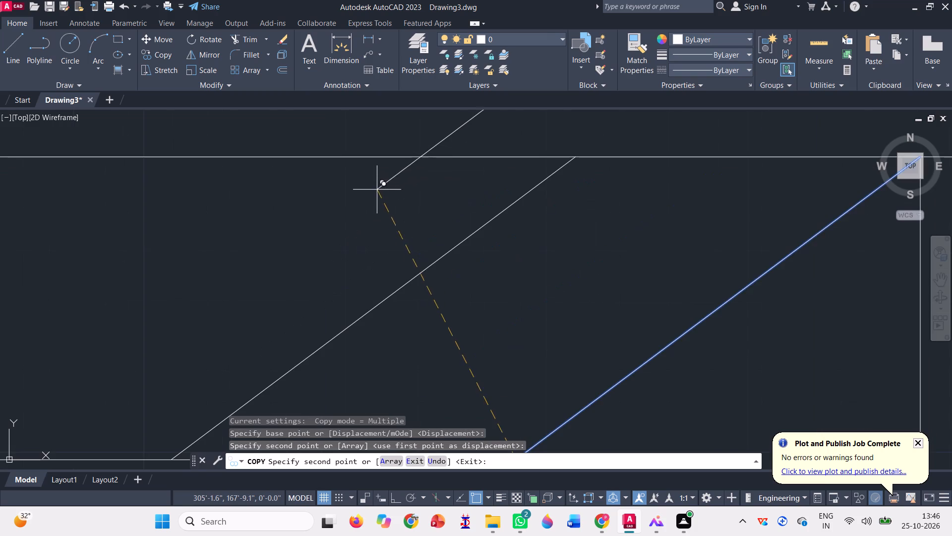
pyautogui.scroll(-3, 337, 246)
pyautogui.press('Escape')
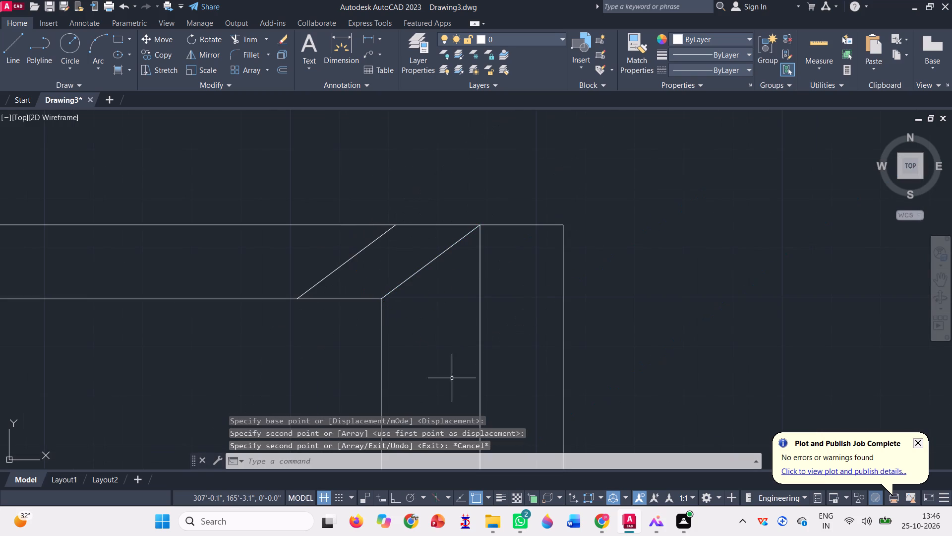
# Copy the new diagonal a shorter distance further left, keeping its lower end on the lower horizontal line.
pyautogui.click(167, 54)
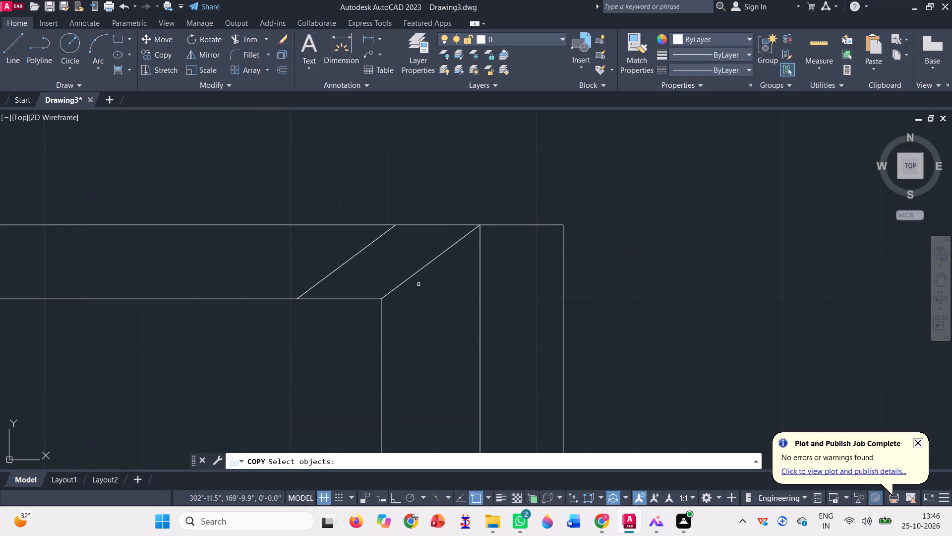
pyautogui.scroll(-1, 435, 288)
pyautogui.click(405, 273)
pyautogui.click(373, 265)
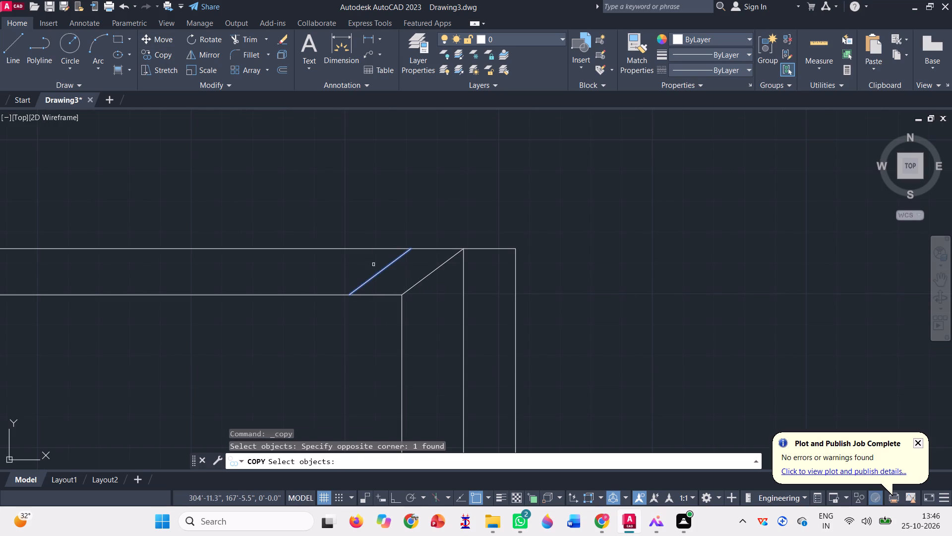
pyautogui.scroll(-1, 460, 287)
pyautogui.press('space')
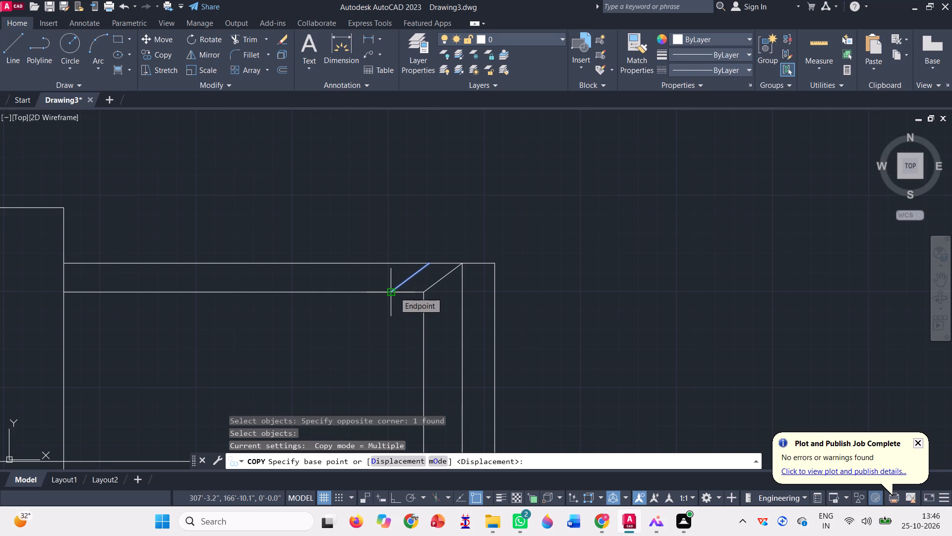
pyautogui.click(393, 291)
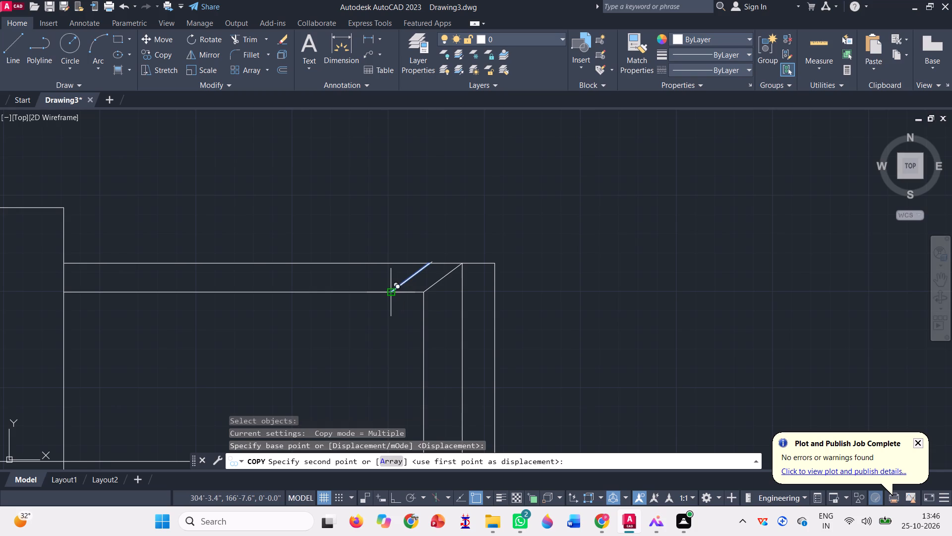
pyautogui.click(363, 294)
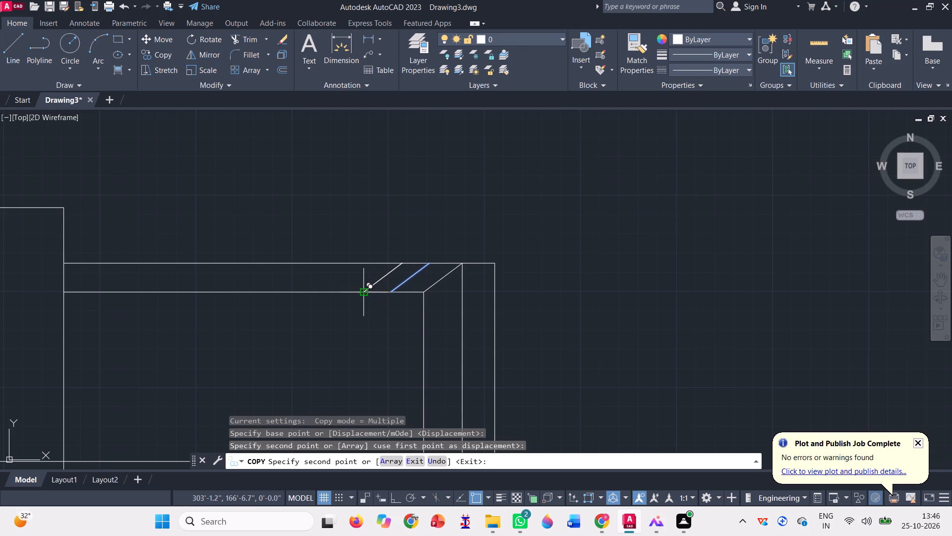
pyautogui.press('Escape')
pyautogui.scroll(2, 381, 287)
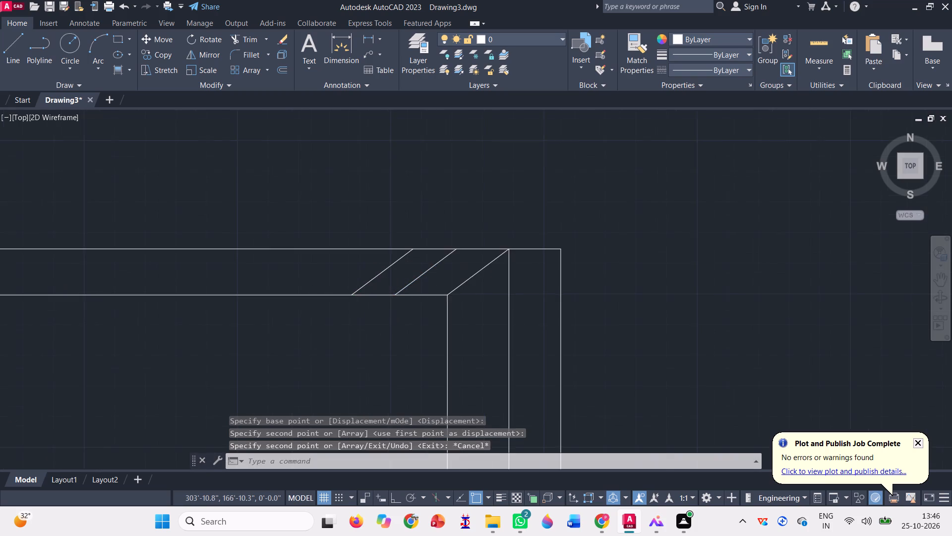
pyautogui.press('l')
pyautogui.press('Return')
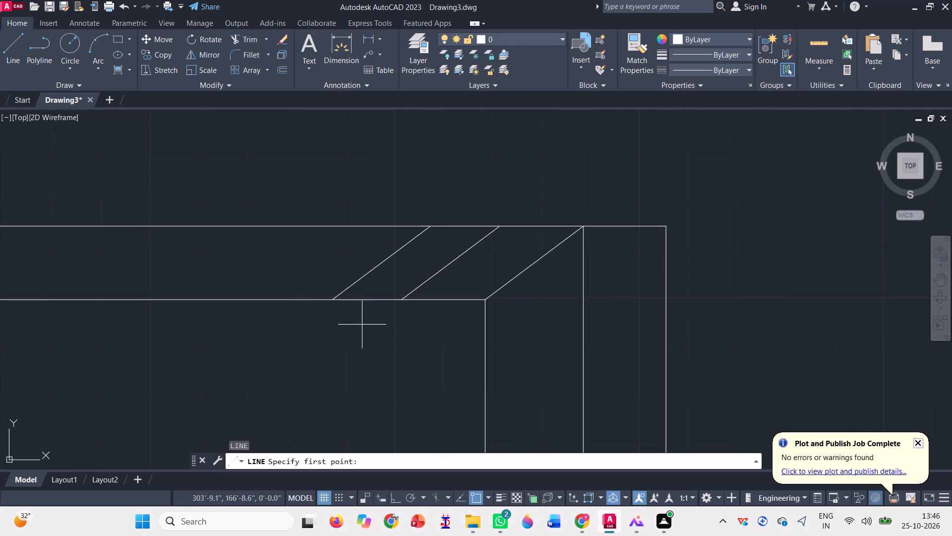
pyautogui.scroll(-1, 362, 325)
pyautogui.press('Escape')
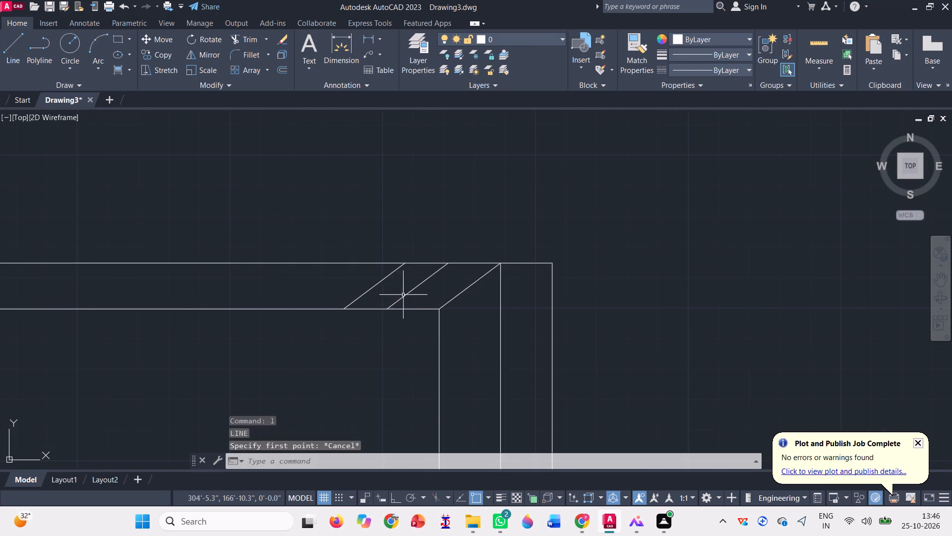
# Copy the leftmost roof-band diagonal a short distance further left from its lower end, landing on the lower horizontal line to form a narrow pair.
pyautogui.scroll(-1, 408, 291)
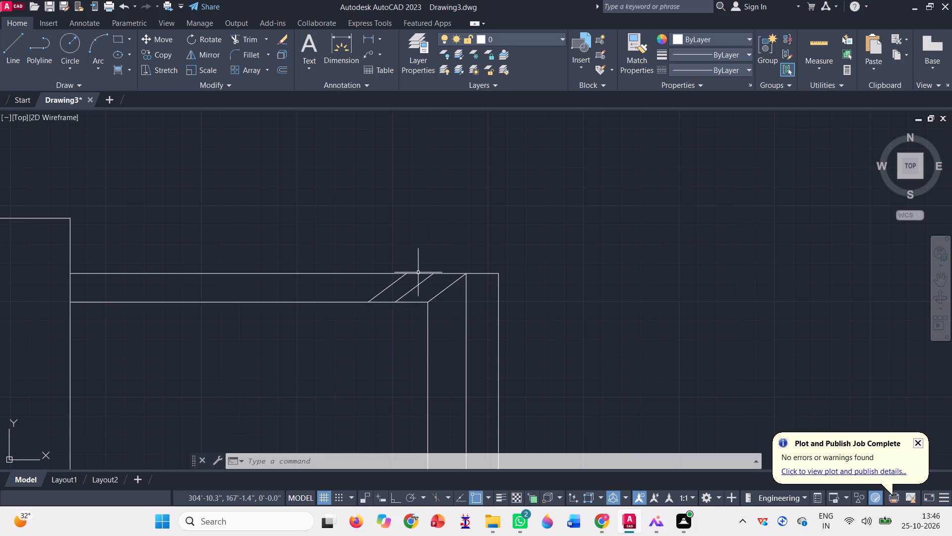
pyautogui.write('co')
pyautogui.press('space')
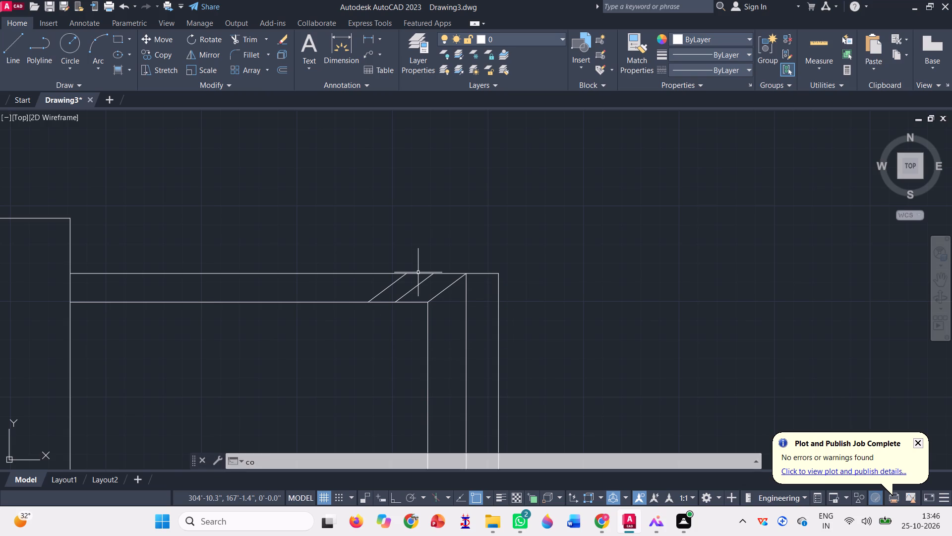
pyautogui.click(390, 278)
pyautogui.click(394, 291)
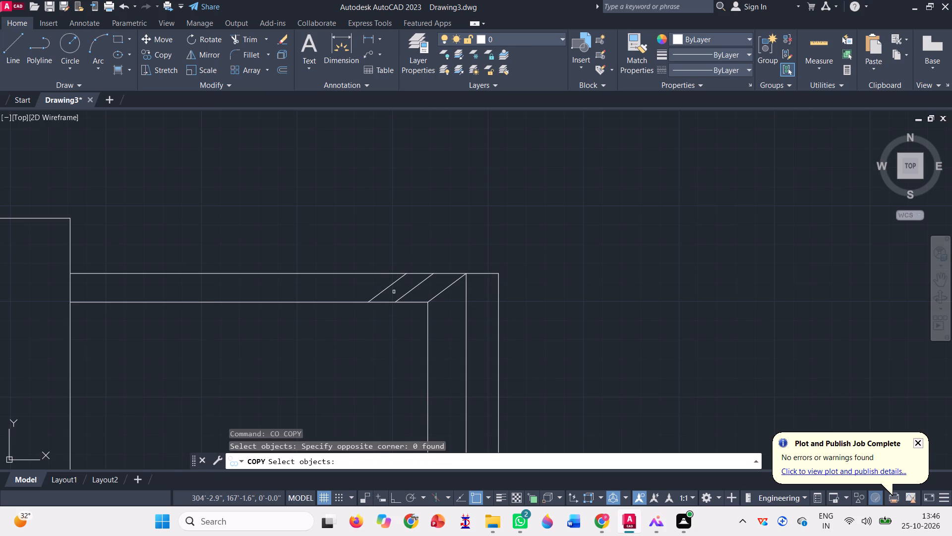
pyautogui.click(390, 289)
pyautogui.click(382, 281)
pyautogui.press('space')
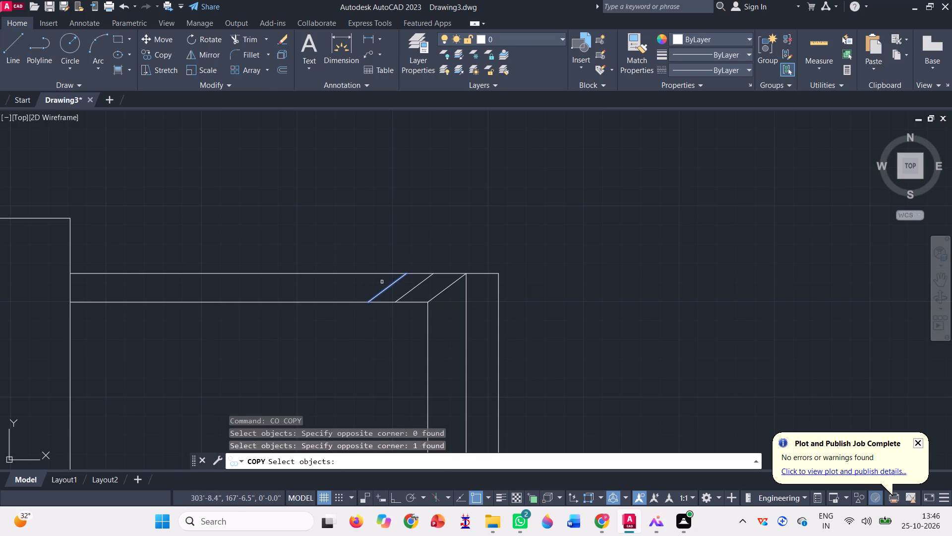
pyautogui.click(365, 301)
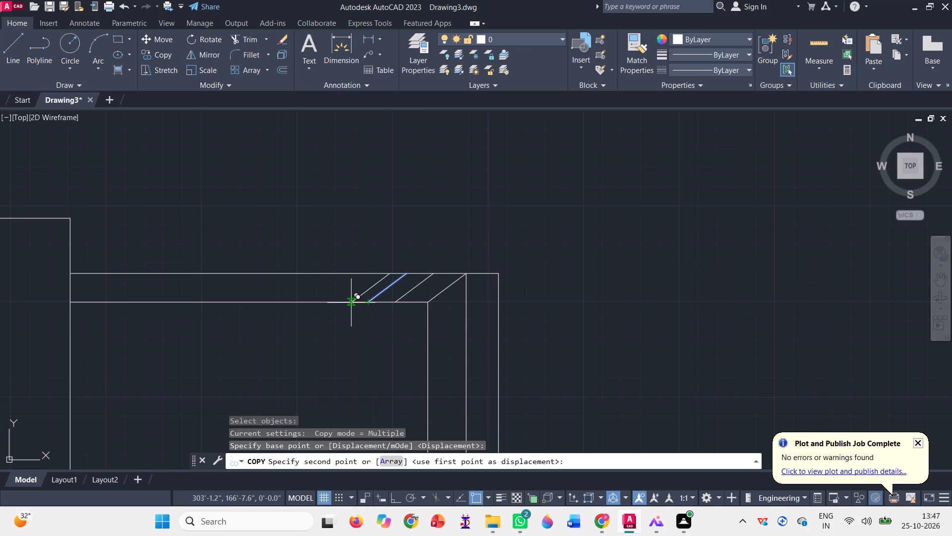
pyautogui.scroll(3, 357, 302)
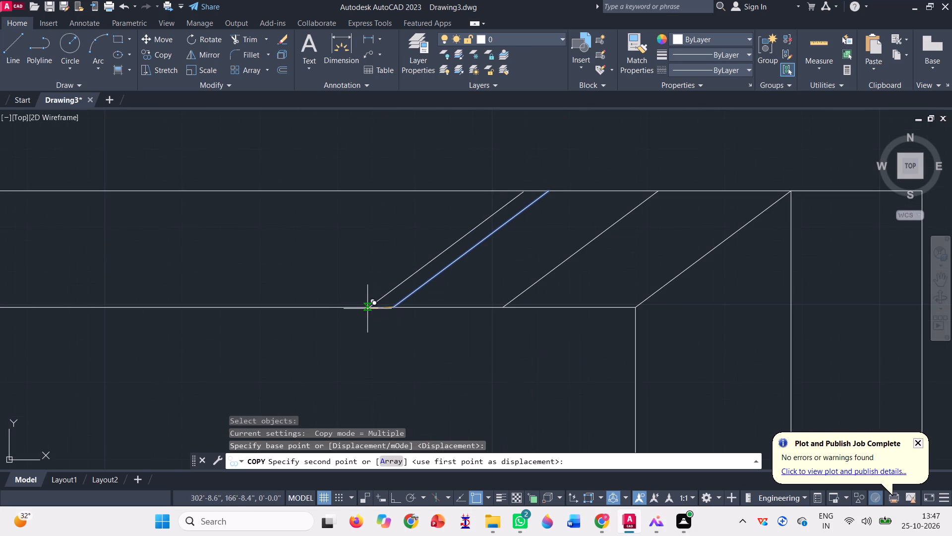
pyautogui.click(367, 307)
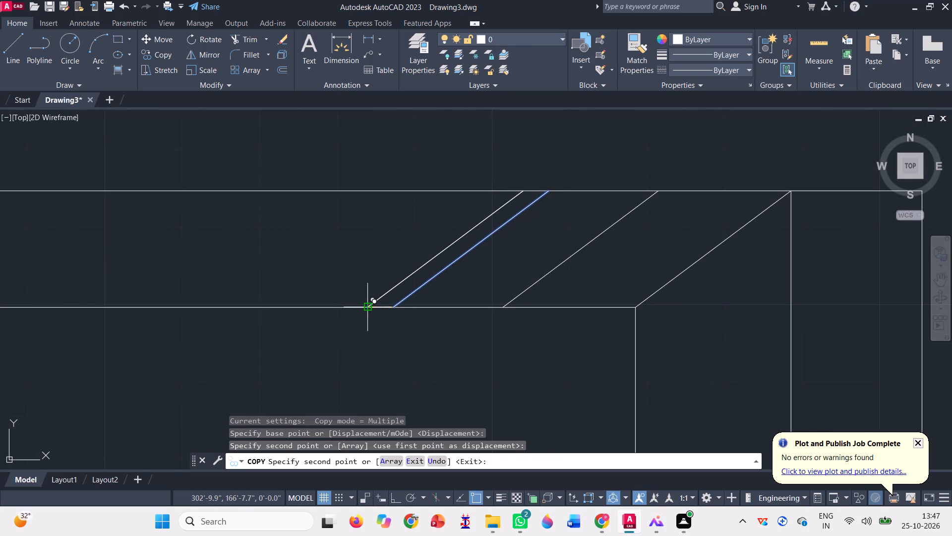
pyautogui.scroll(-1, 365, 298)
pyautogui.press('space')
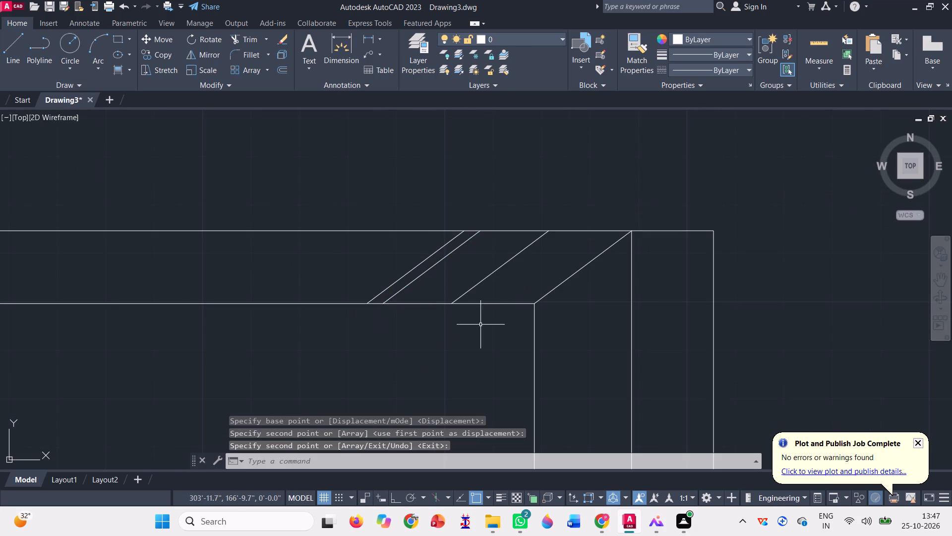
# Copy the two widely spaced diagonals beside the corner one, from the right one's lower end to the leftmost diagonal's lower end.
pyautogui.click(486, 294)
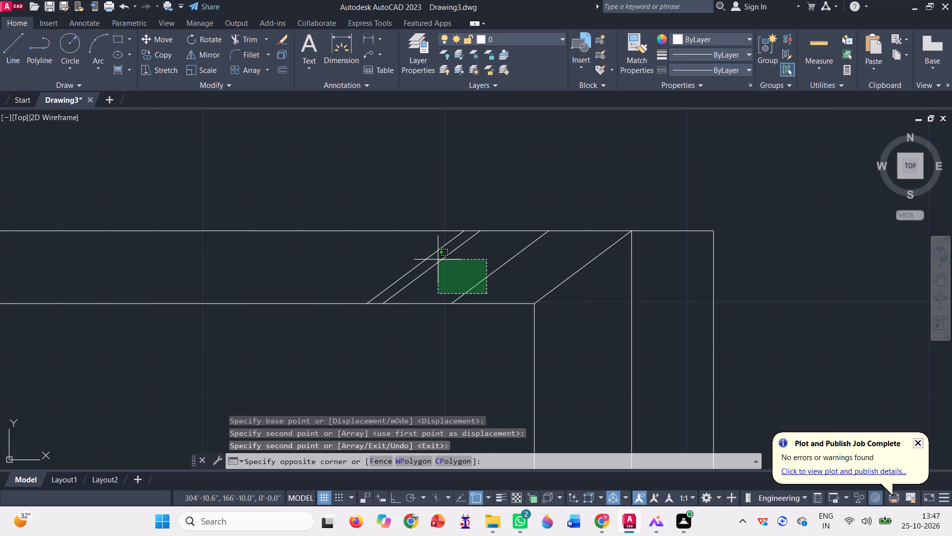
pyautogui.click(438, 259)
pyautogui.write('co')
pyautogui.press('space')
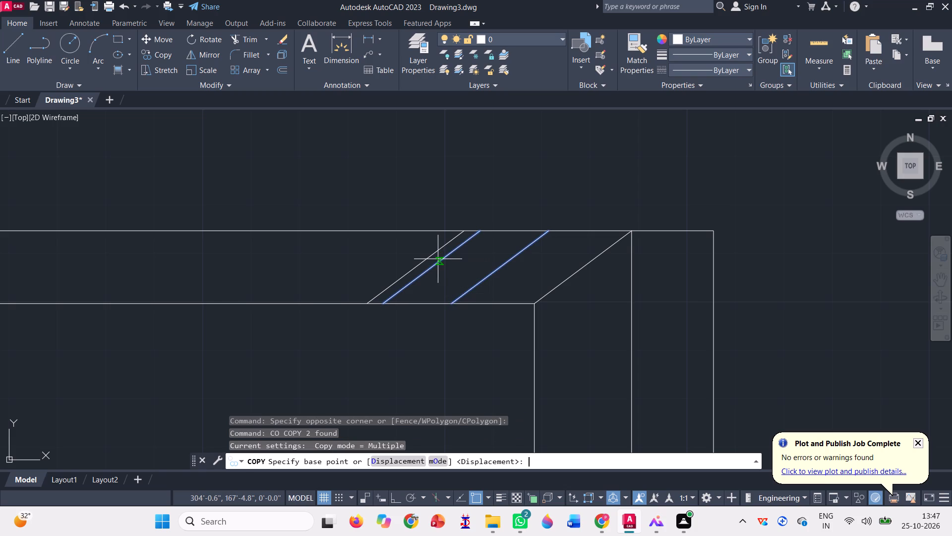
pyautogui.click(452, 305)
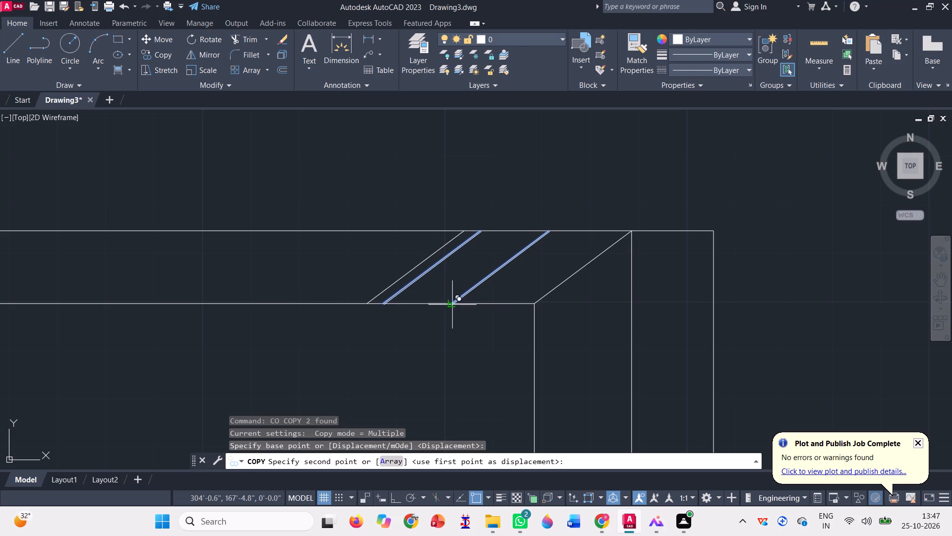
pyautogui.click(369, 299)
pyautogui.press('space')
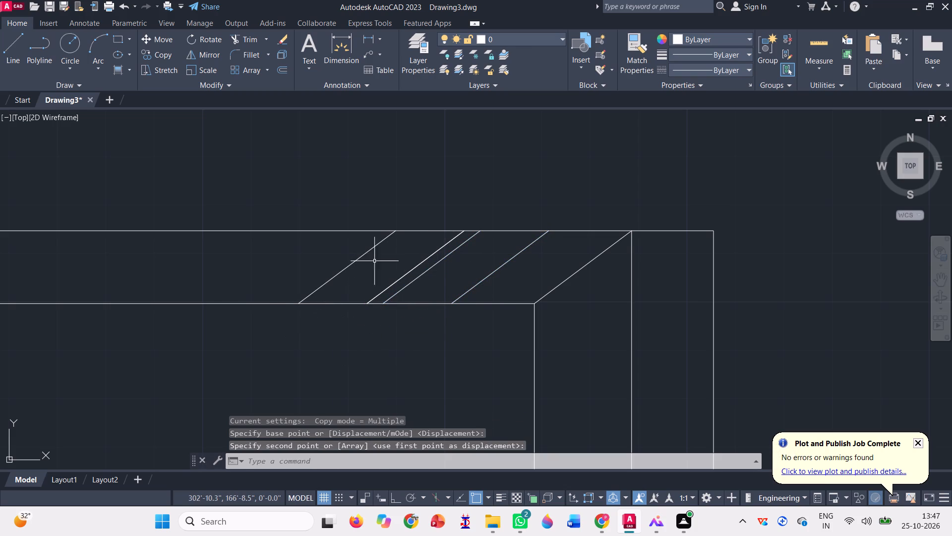
# Delete the duplicate diagonal overlapping the left line of the narrow pair.
pyautogui.click(409, 274)
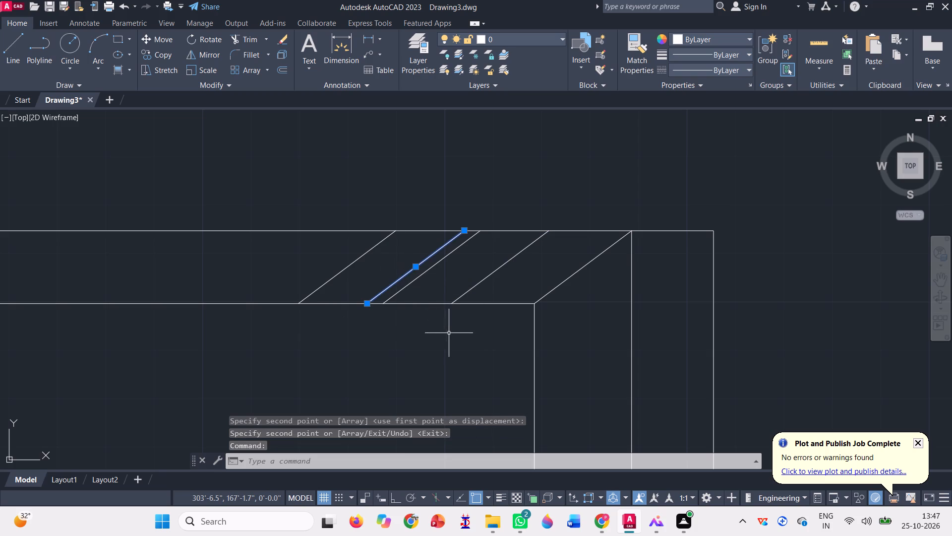
pyautogui.press('Delete')
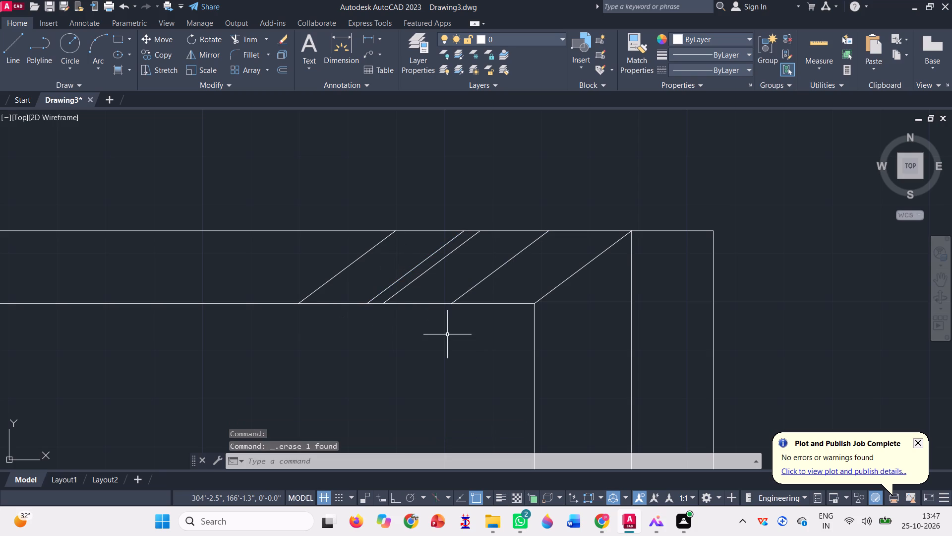
# Copy the two leftmost diagonals repeatedly leftward along the roof band, placing each set at the previous set's lower end until the central block is reached.
pyautogui.click(155, 56)
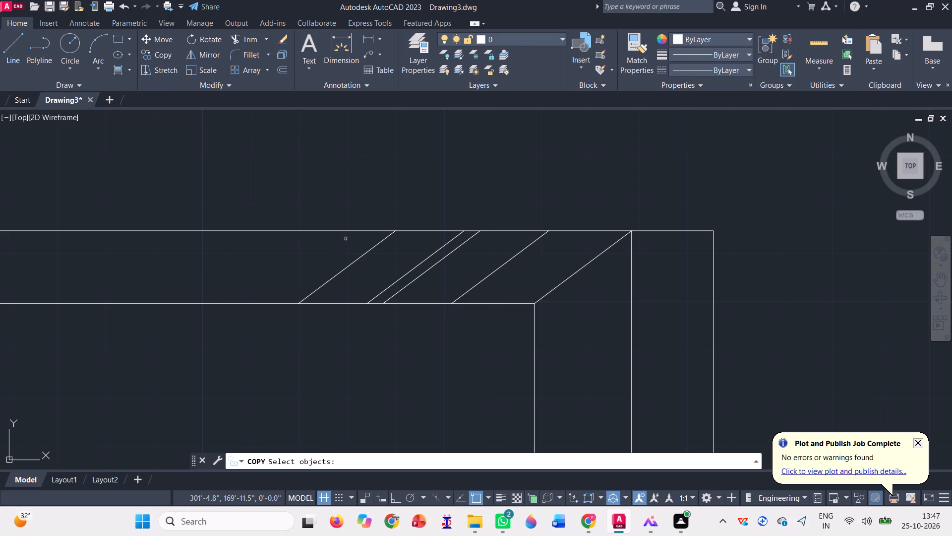
pyautogui.click(383, 295)
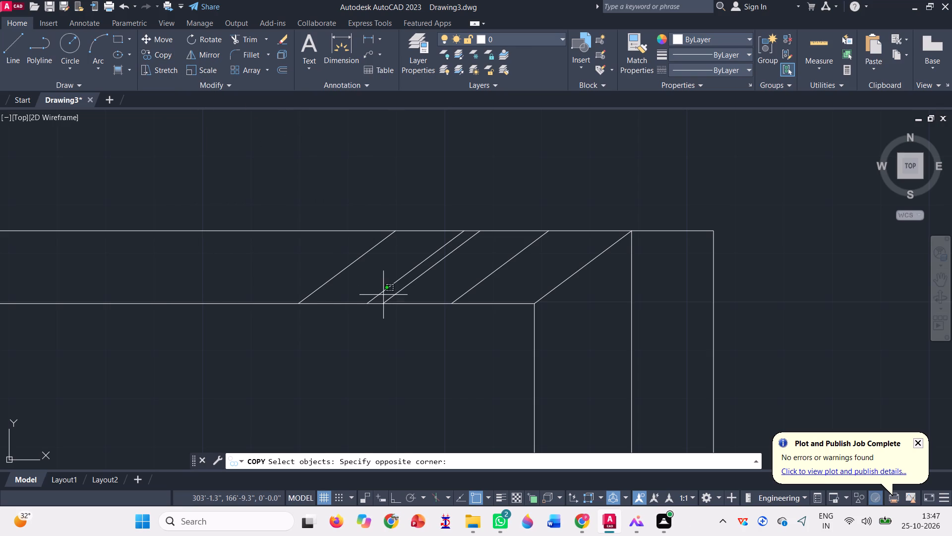
pyautogui.click(319, 253)
pyautogui.press('space')
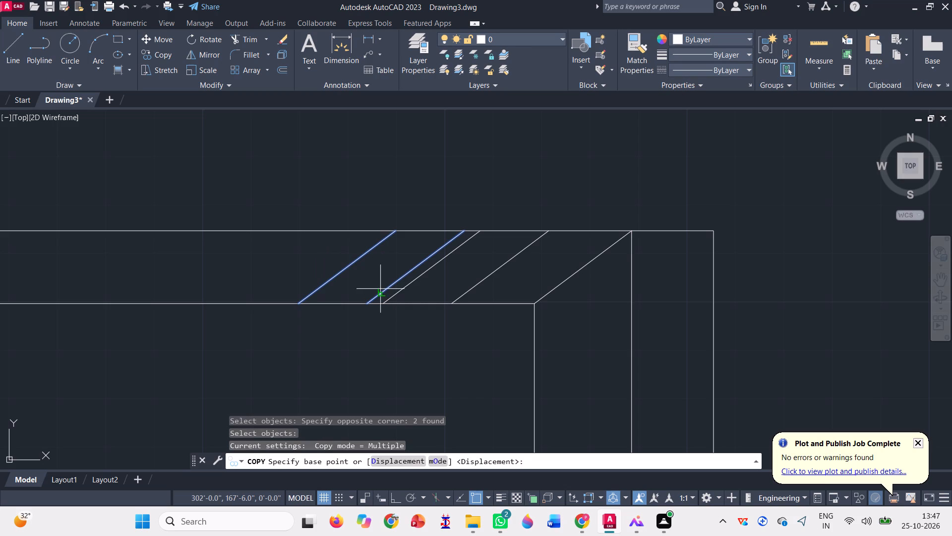
pyautogui.click(380, 303)
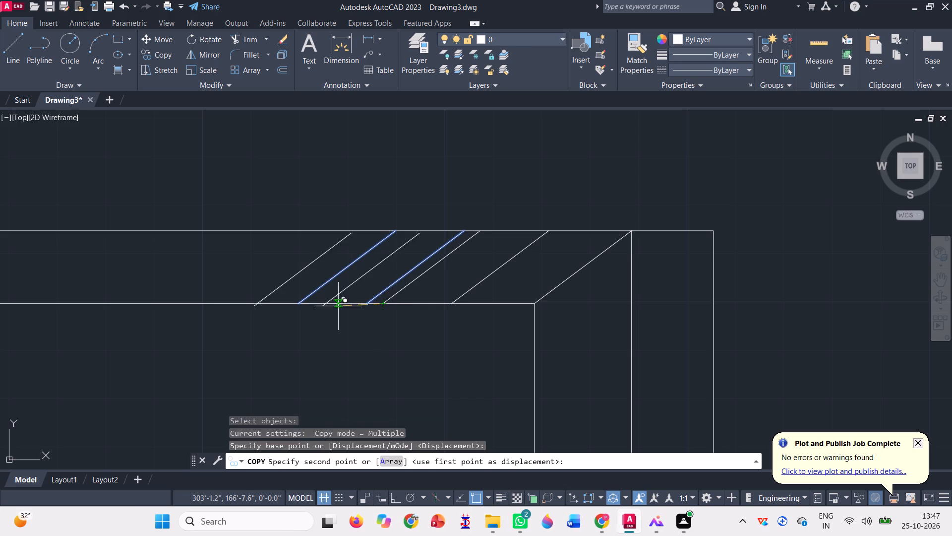
pyautogui.click(300, 306)
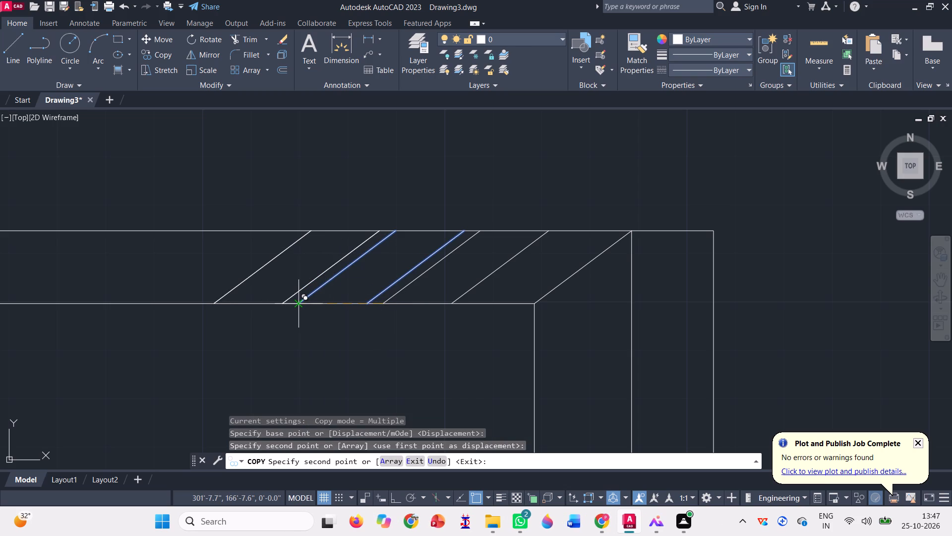
pyautogui.click(215, 303)
pyautogui.scroll(-2, 483, 257)
pyautogui.scroll(3, 341, 278)
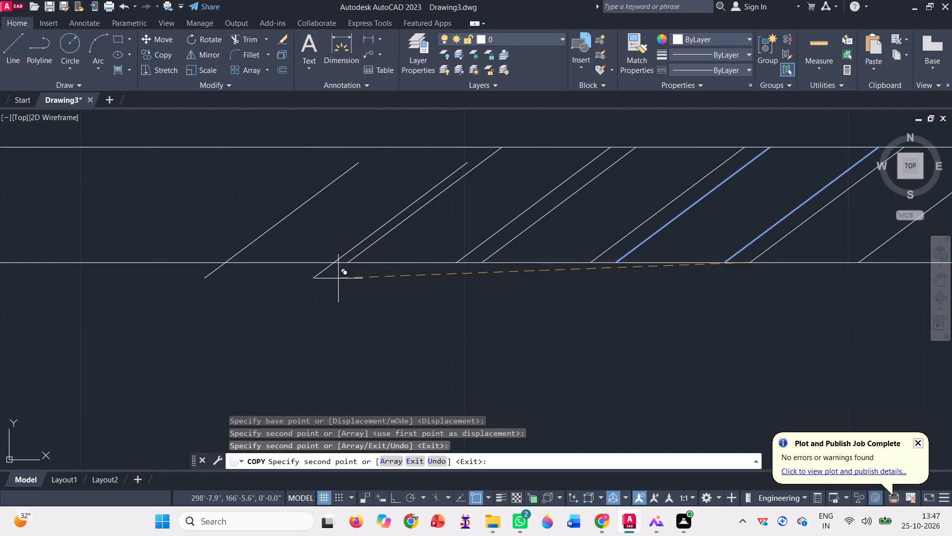
pyautogui.click(351, 259)
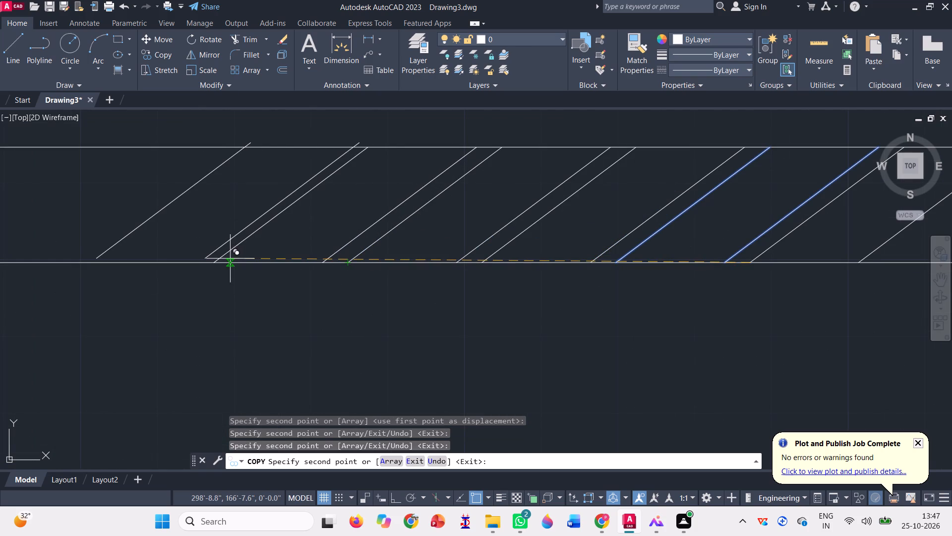
pyautogui.click(216, 262)
pyautogui.scroll(-1, 369, 254)
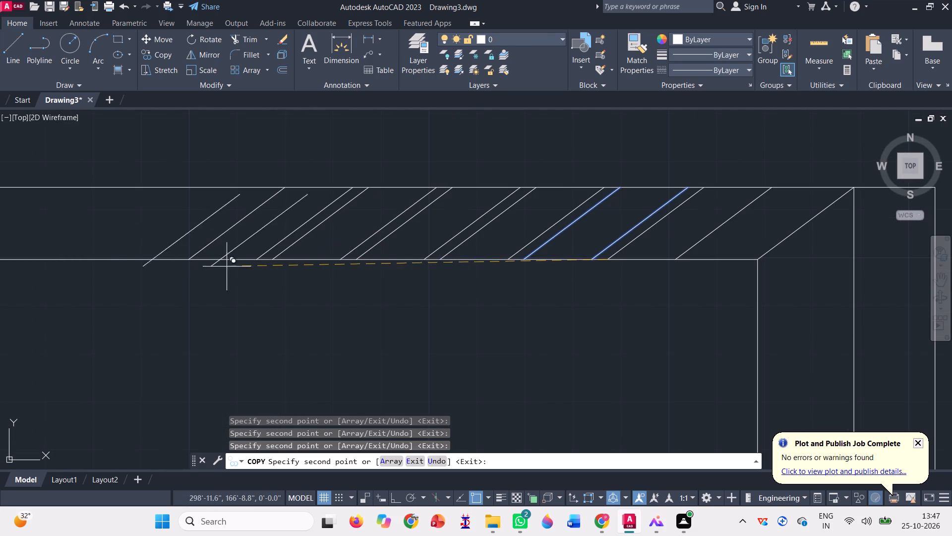
pyautogui.click(188, 259)
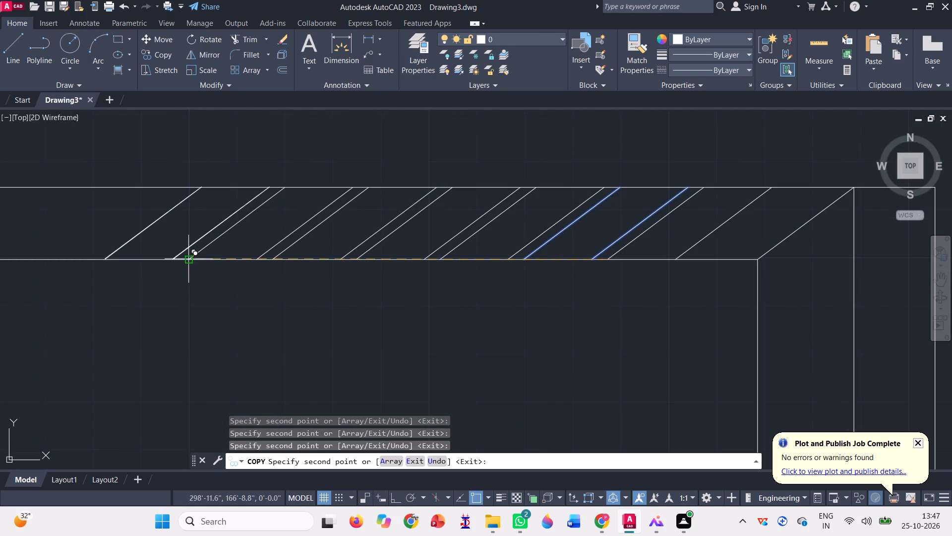
pyautogui.scroll(-1, 401, 253)
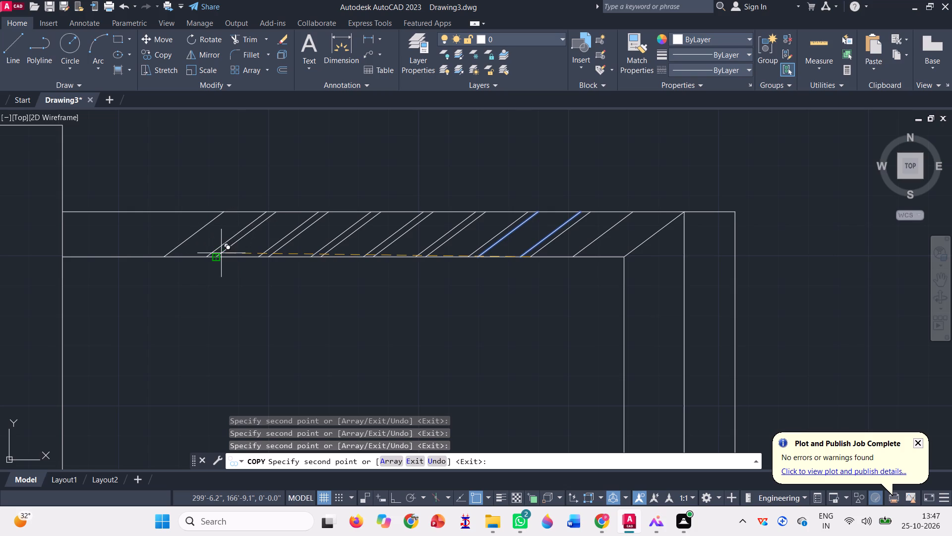
pyautogui.click(217, 255)
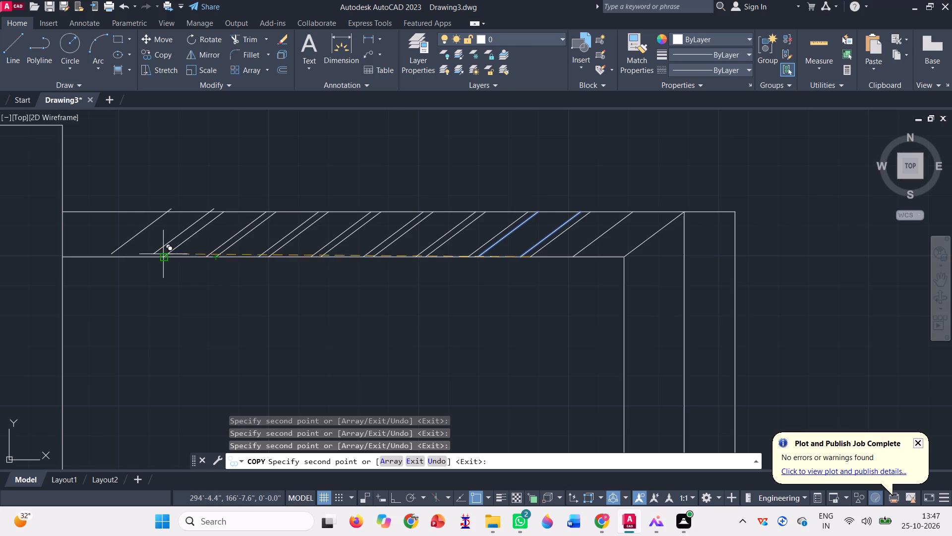
pyautogui.click(166, 255)
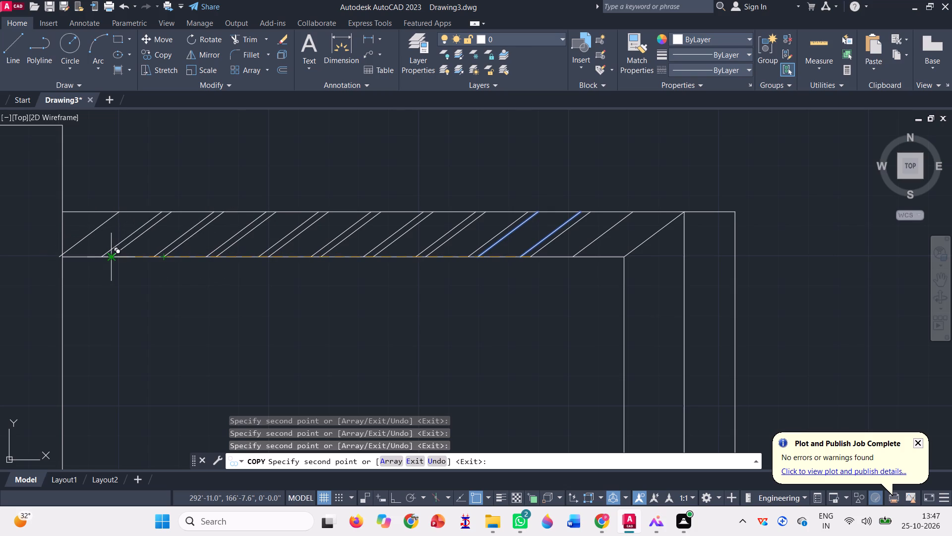
pyautogui.click(109, 254)
pyautogui.press('space')
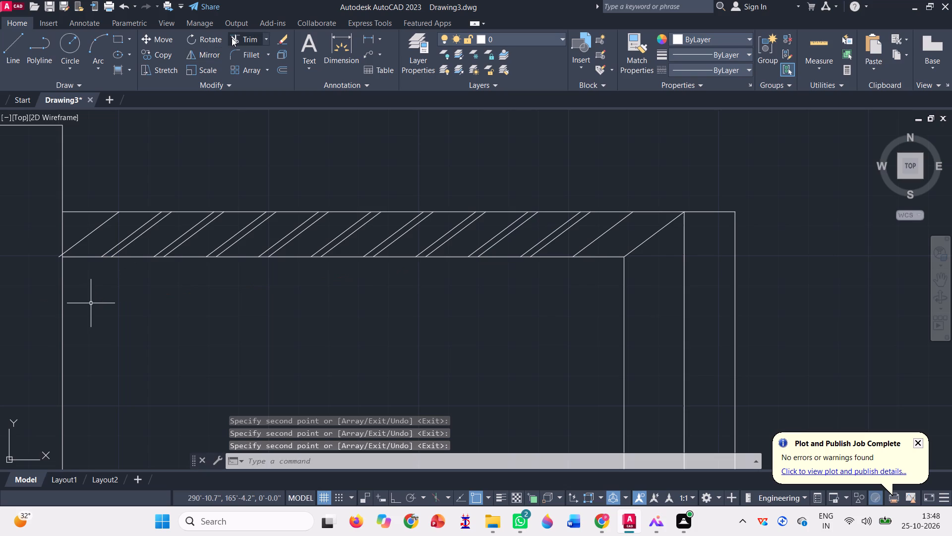
# Trim the leftmost diagonal's lower end where it extends past the central block's right edge.
pyautogui.click(232, 36)
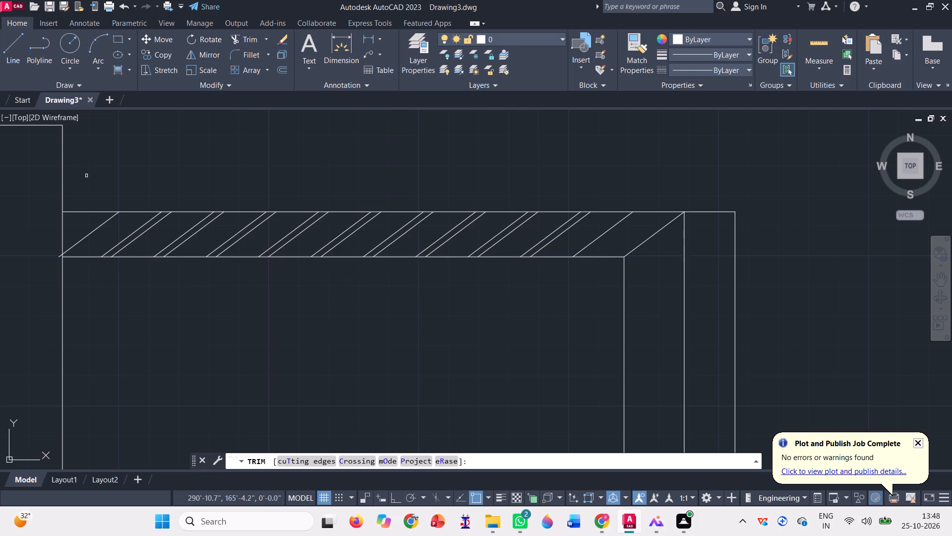
pyautogui.scroll(2, 40, 245)
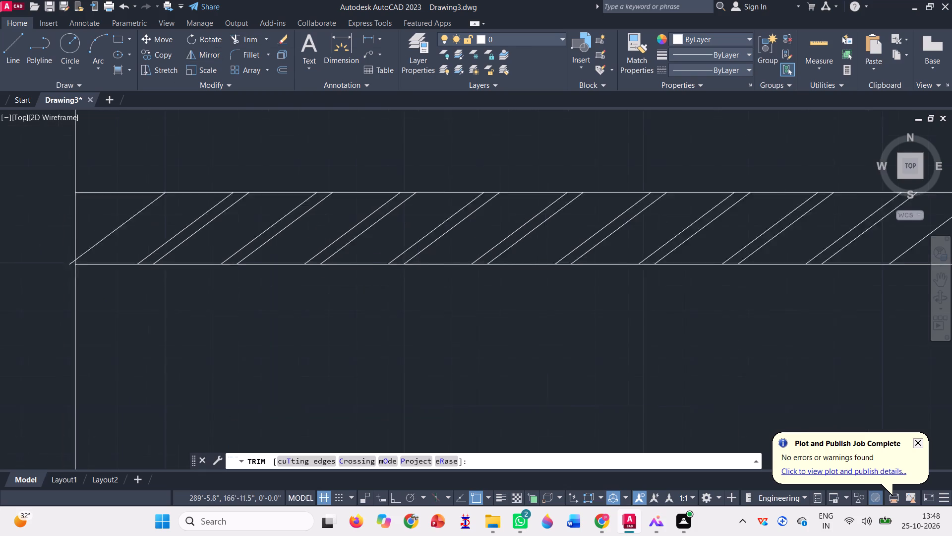
pyautogui.scroll(1, 40, 245)
pyautogui.click(119, 290)
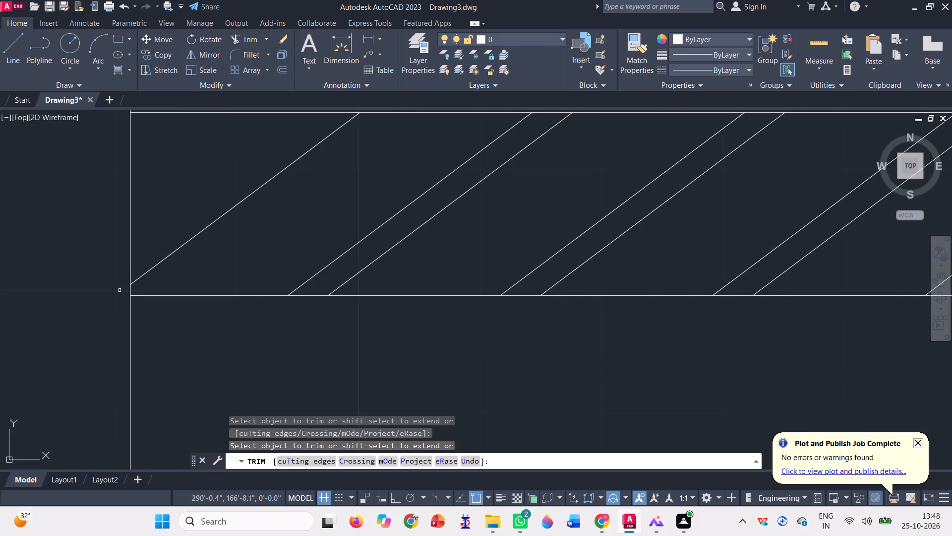
pyautogui.scroll(-1, 119, 290)
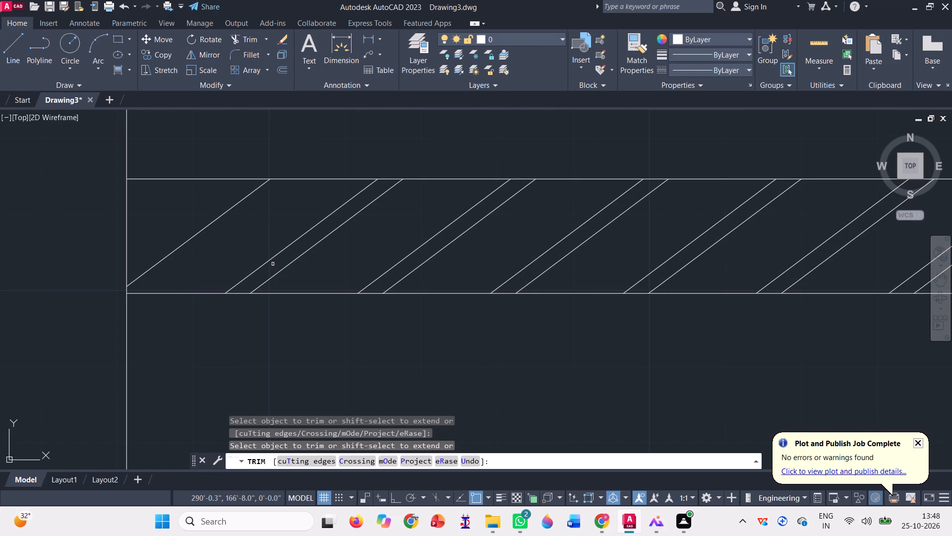
pyautogui.scroll(-2, 253, 258)
pyautogui.press('Escape')
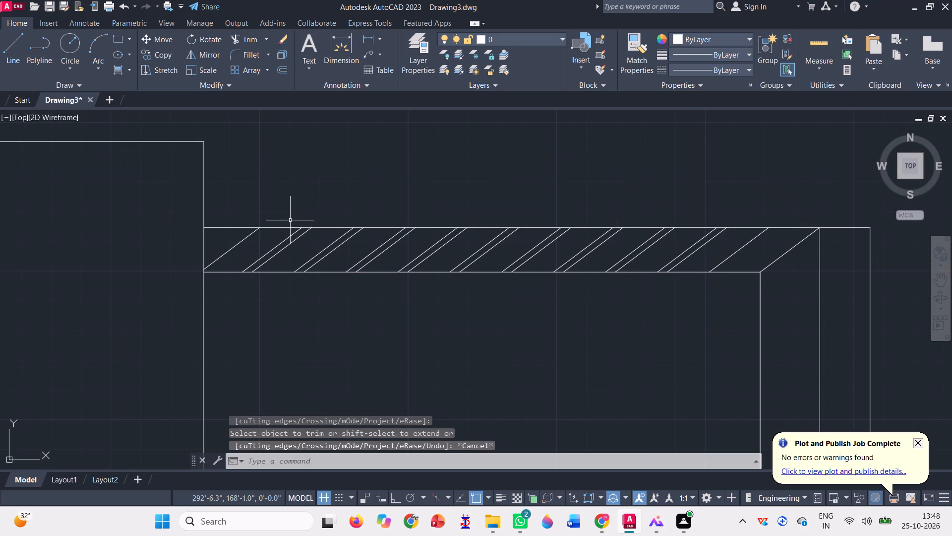
# Draw a horizontal line just below the roof band's top edge, from the leftmost diagonal to the single diagonal beside the corner one.
pyautogui.scroll(-1, 289, 222)
pyautogui.press('l')
pyautogui.press('Return')
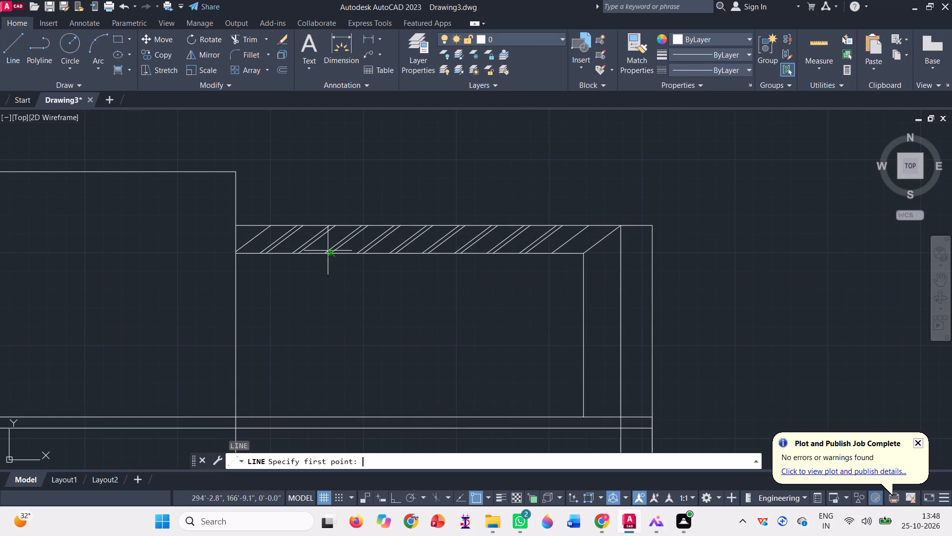
pyautogui.scroll(2, 300, 283)
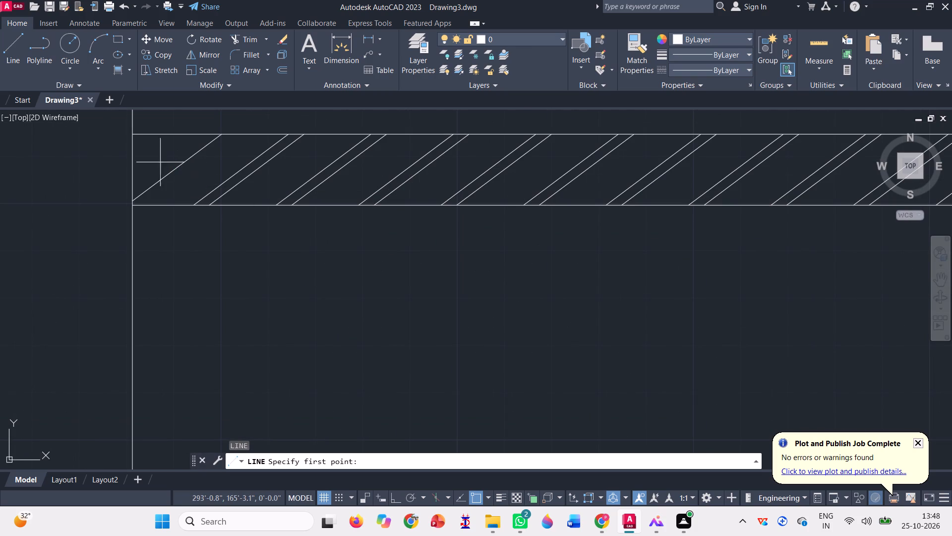
pyautogui.click(207, 148)
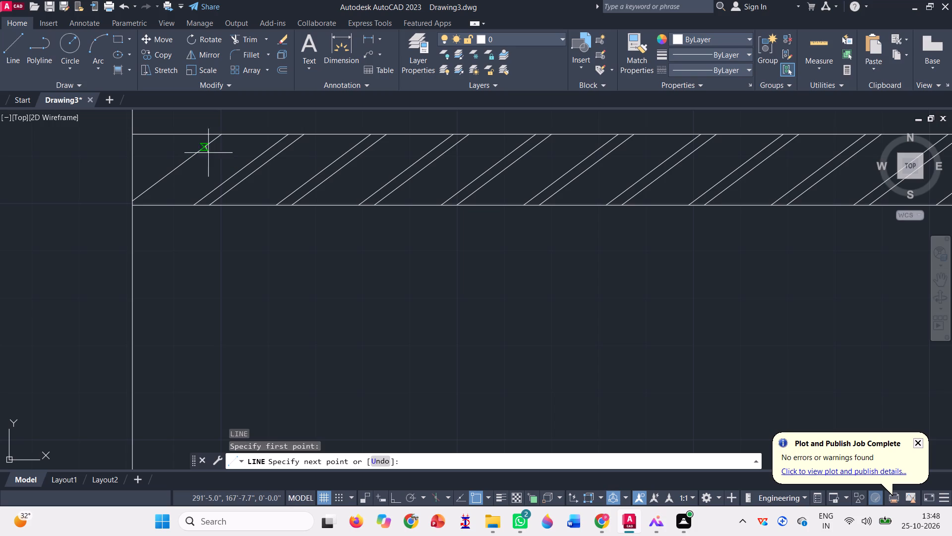
pyautogui.scroll(-2, 157, 205)
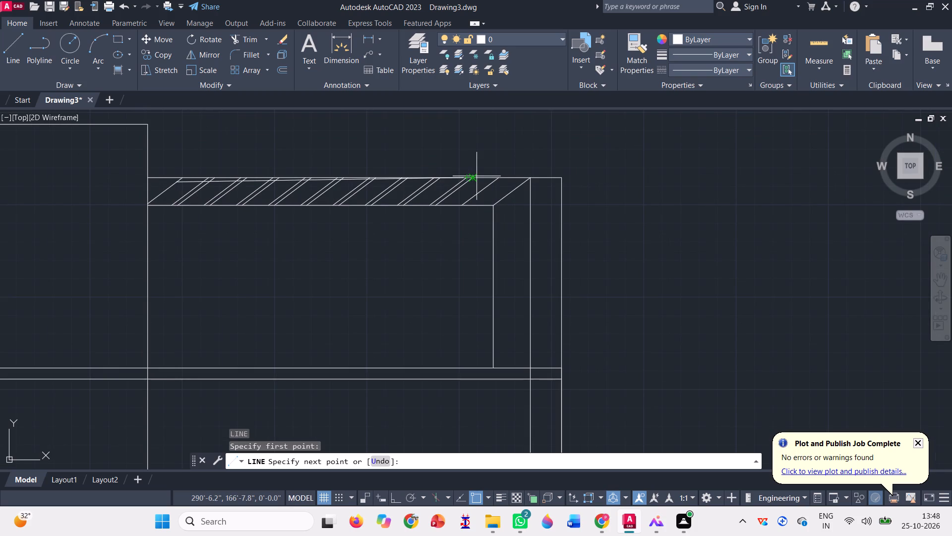
pyautogui.press('F8')
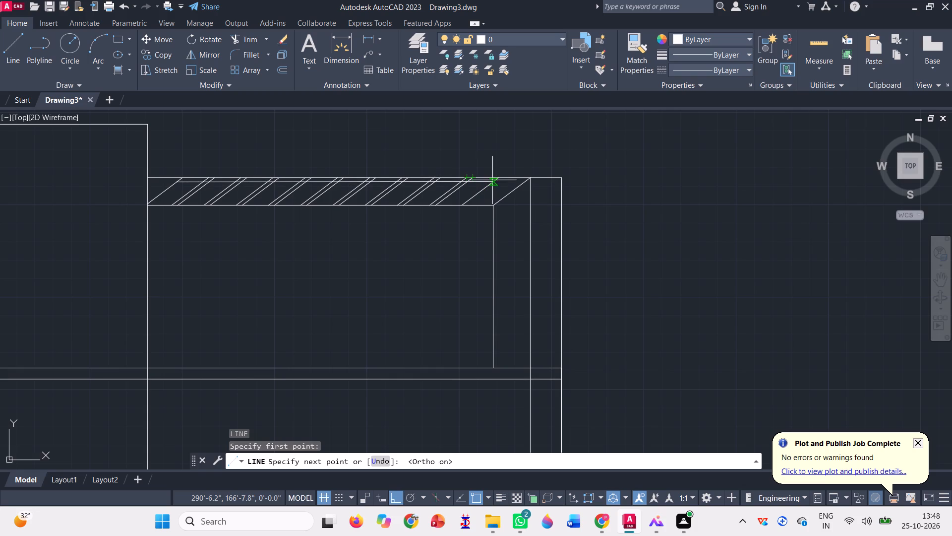
pyautogui.scroll(2, 492, 179)
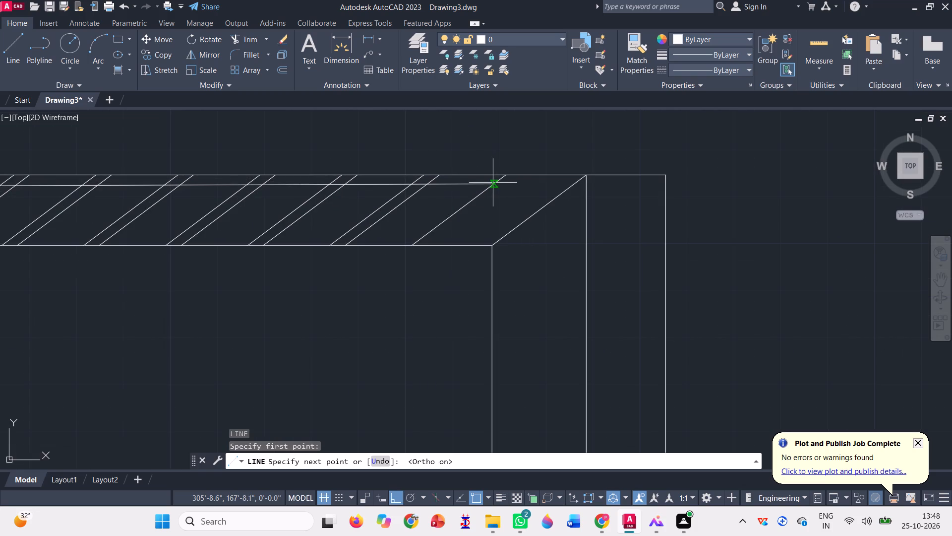
pyautogui.click(489, 188)
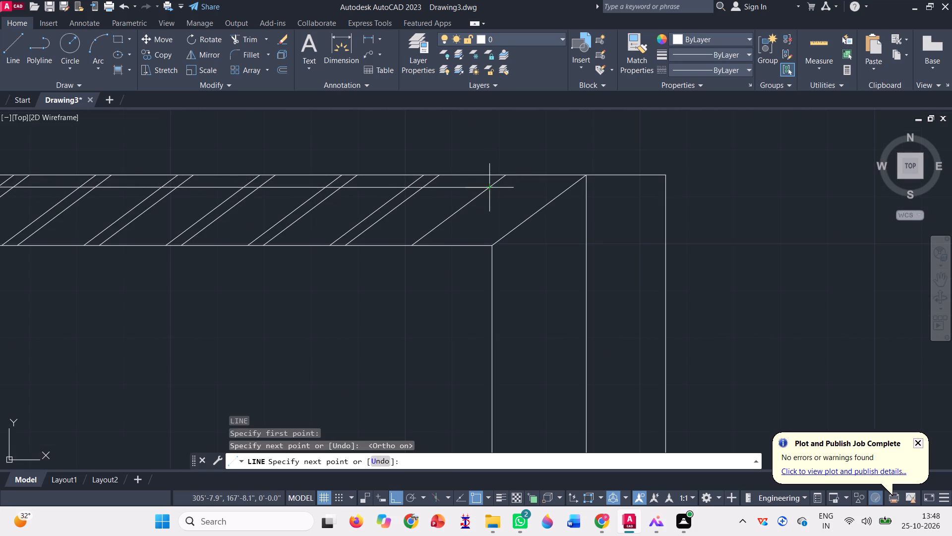
pyautogui.press('space')
# Mirror the horizontal line about a horizontal axis through the roof band's mid-height, keeping the original.
pyautogui.scroll(-2, 490, 158)
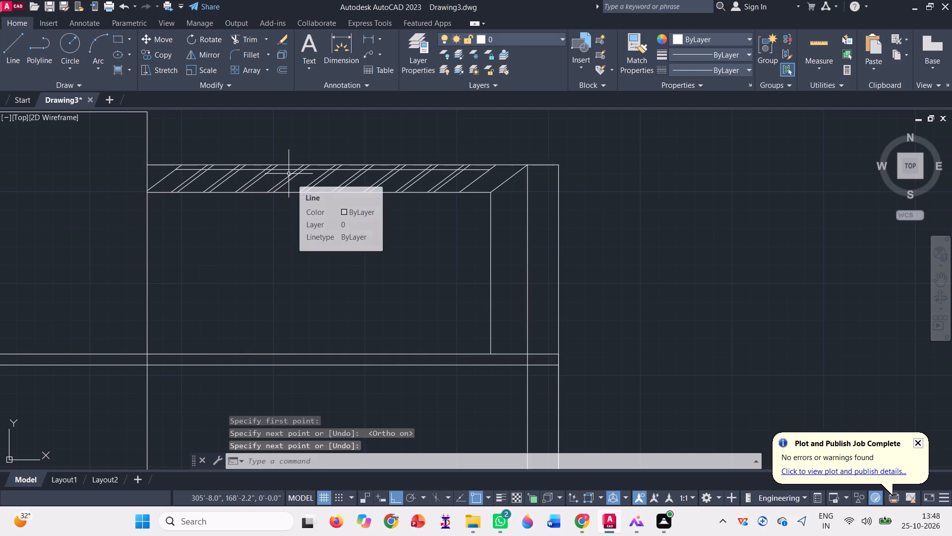
pyautogui.click(216, 54)
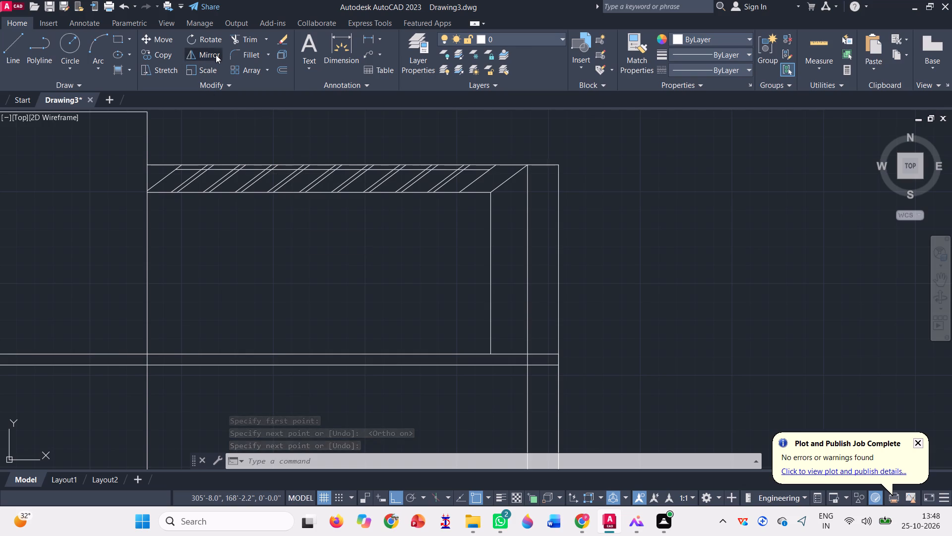
pyautogui.scroll(2, 325, 166)
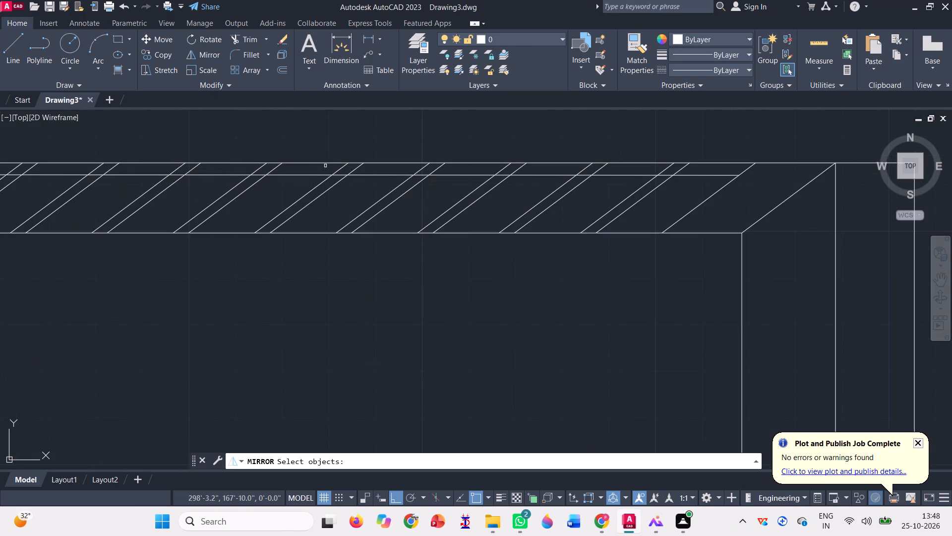
pyautogui.click(360, 174)
pyautogui.scroll(-1, 362, 175)
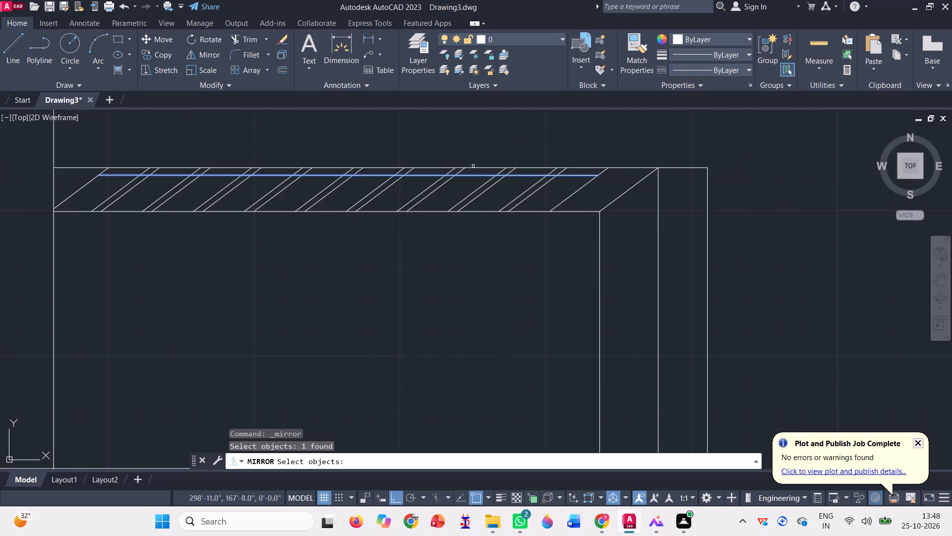
pyautogui.press('space')
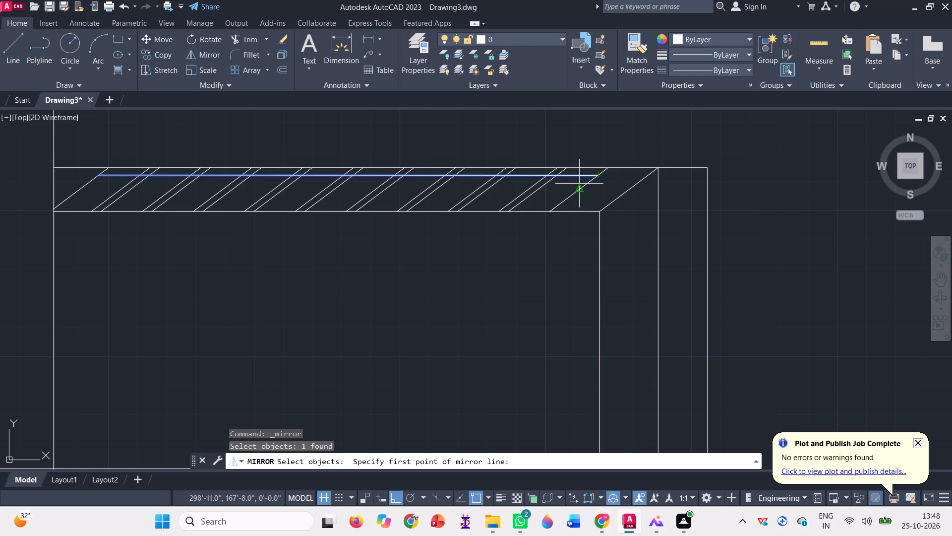
pyautogui.click(576, 186)
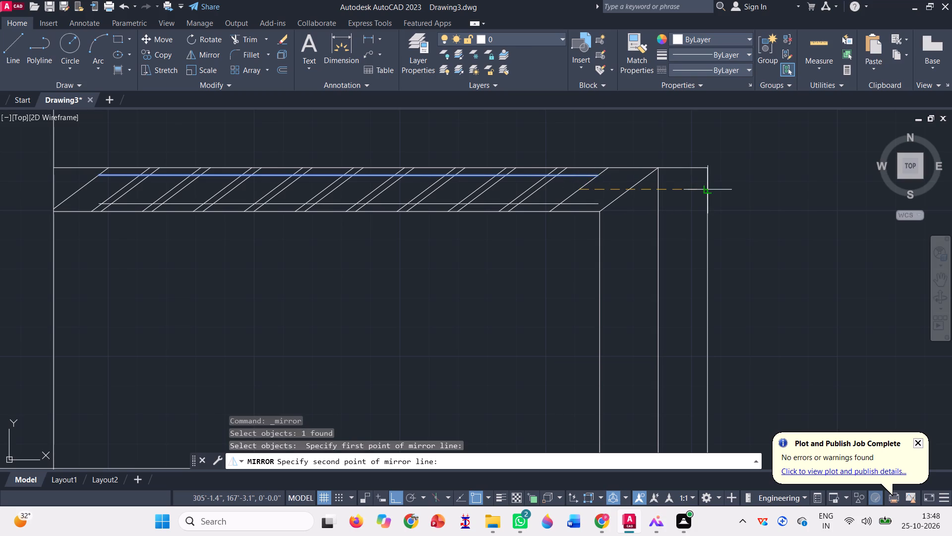
pyautogui.click(742, 188)
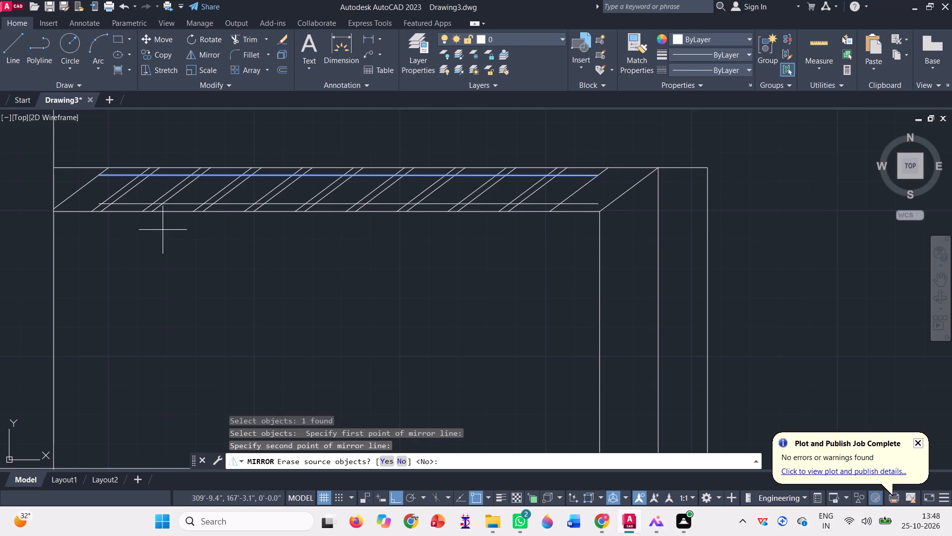
pyautogui.press('space')
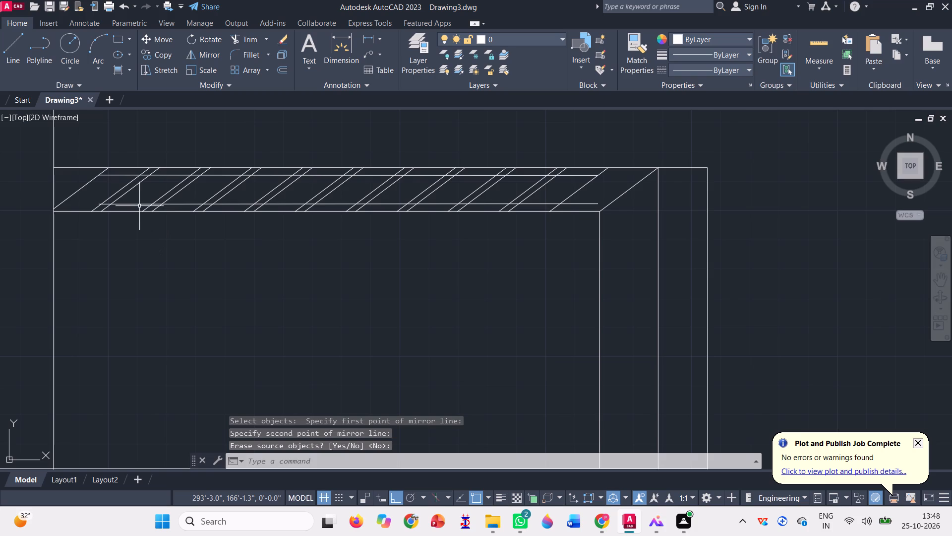
# Move the mirrored line horizontally leftward so its right end lies on the single diagonal beside the corner one.
pyautogui.write('m')
pyautogui.press('space')
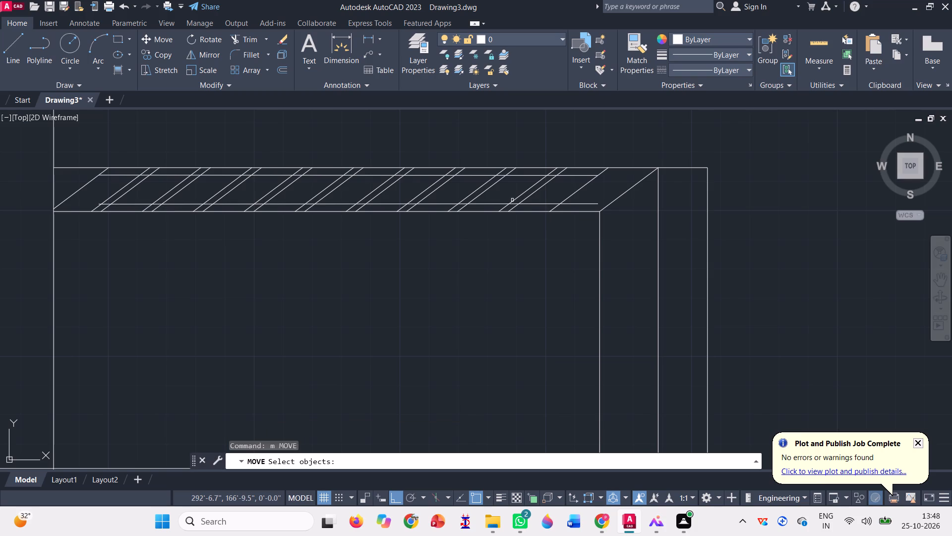
pyautogui.click(532, 203)
pyautogui.press('space')
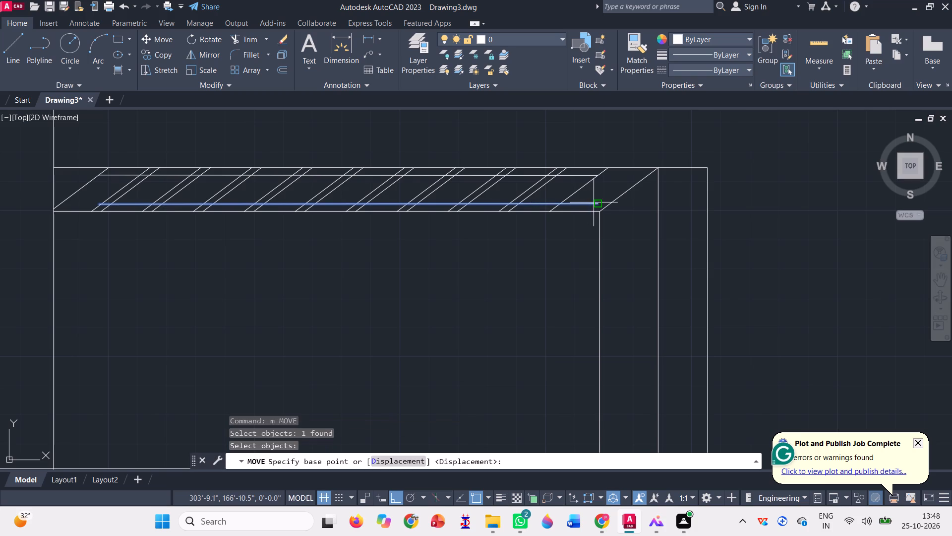
pyautogui.click(598, 204)
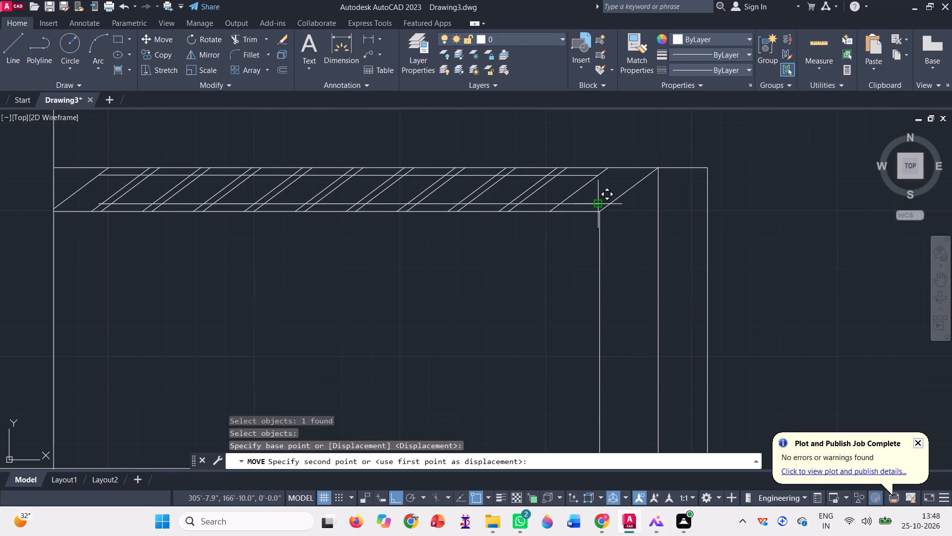
pyautogui.click(559, 205)
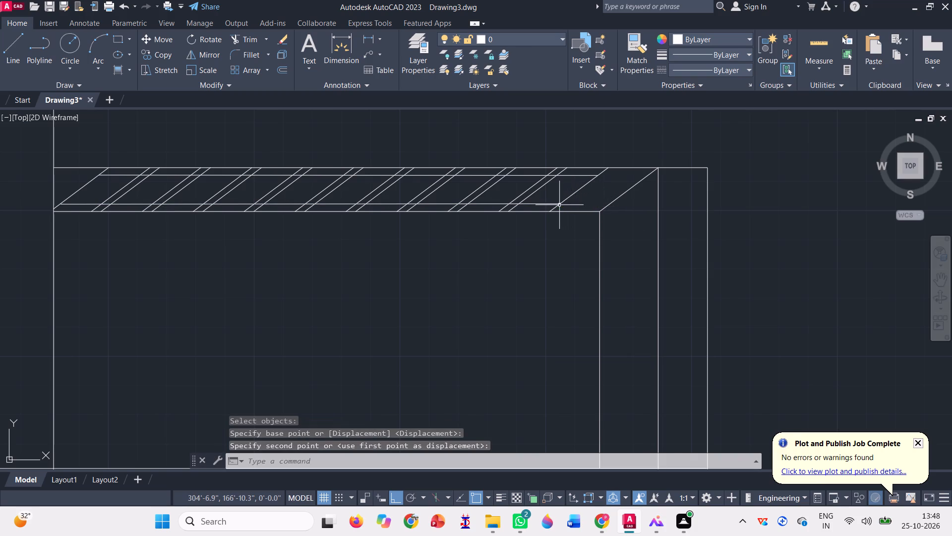
# Trim the leftmost diagonal's upper end above the upper inner line, and try trimming its lower end below the lower inner line.
pyautogui.scroll(-1, 619, 222)
pyautogui.press('space')
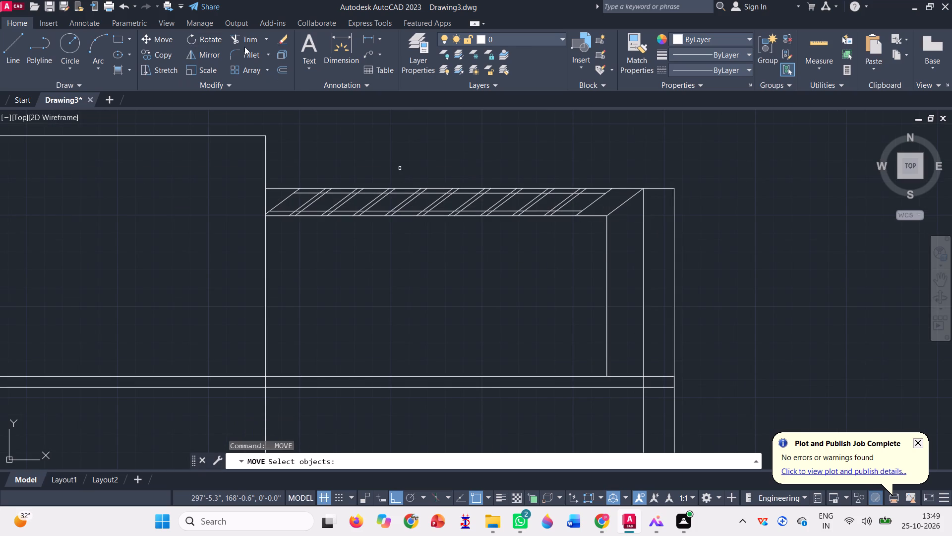
pyautogui.click(243, 34)
pyautogui.scroll(3, 309, 185)
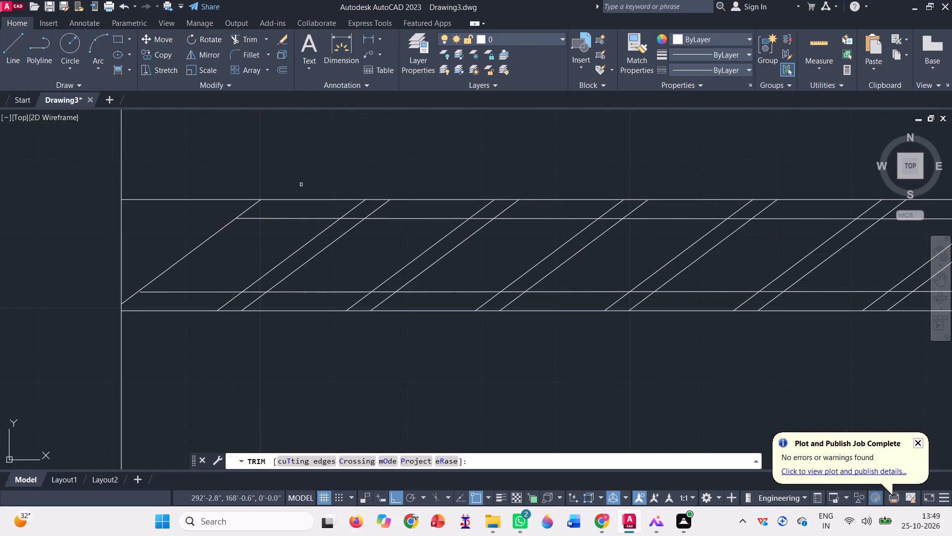
pyautogui.click(255, 210)
pyautogui.click(247, 205)
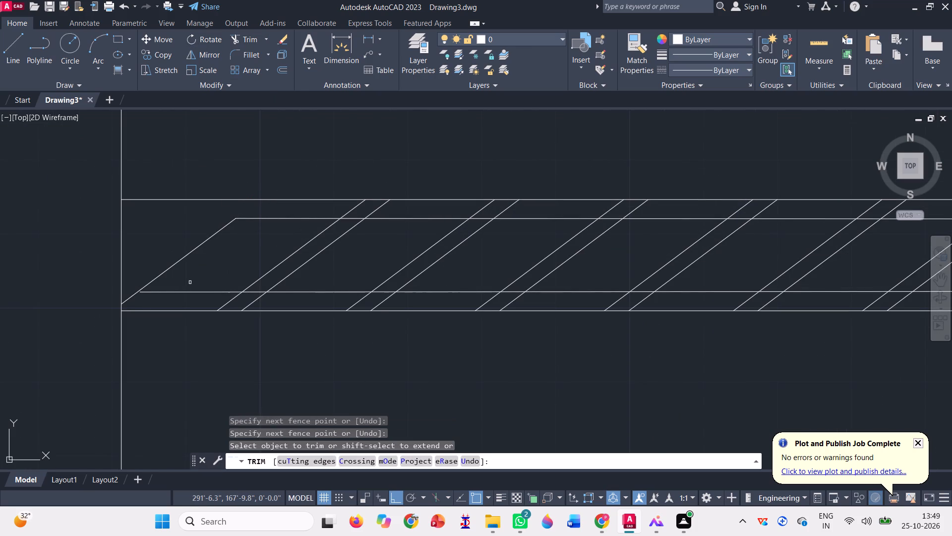
pyautogui.click(133, 304)
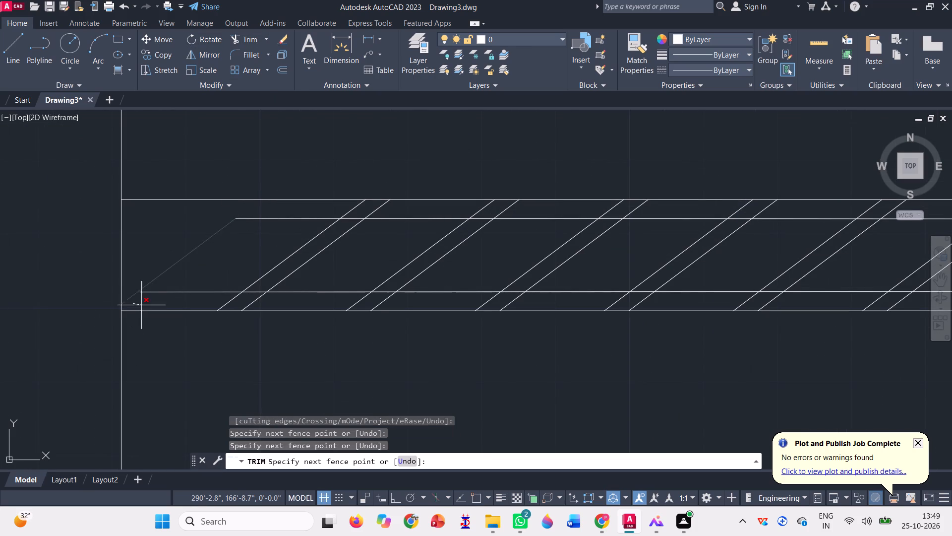
pyautogui.click(148, 309)
pyautogui.press('Escape')
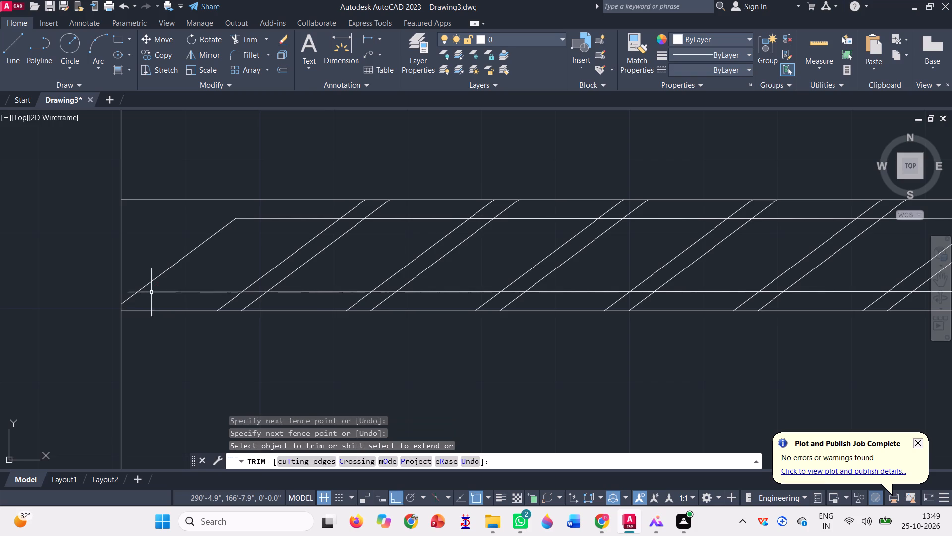
# Extend the lower inner line's left end to the leftmost diagonal.
pyautogui.click(261, 41)
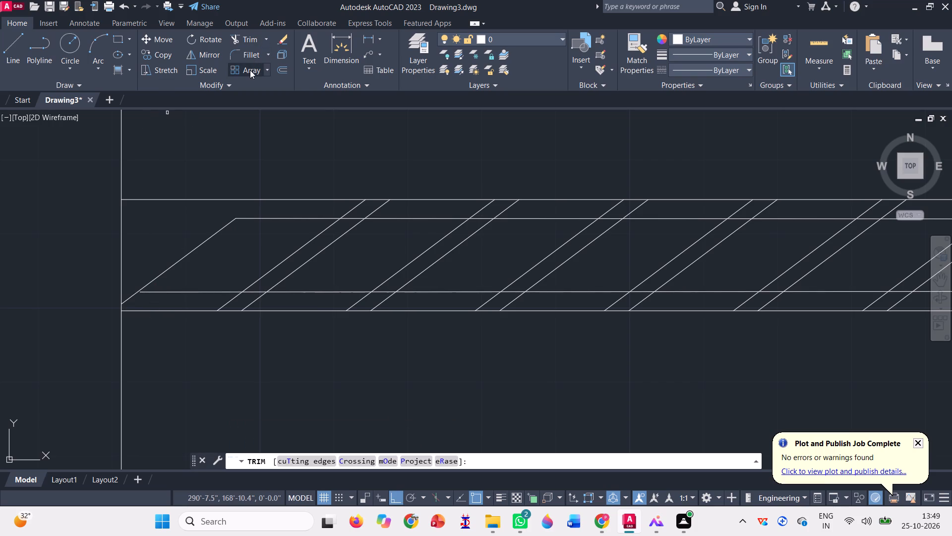
pyautogui.click(268, 39)
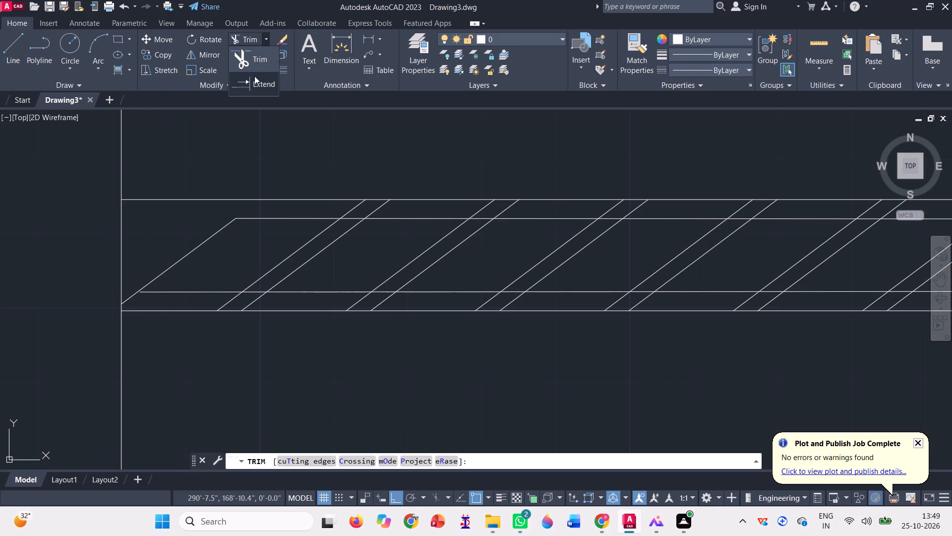
pyautogui.click(253, 81)
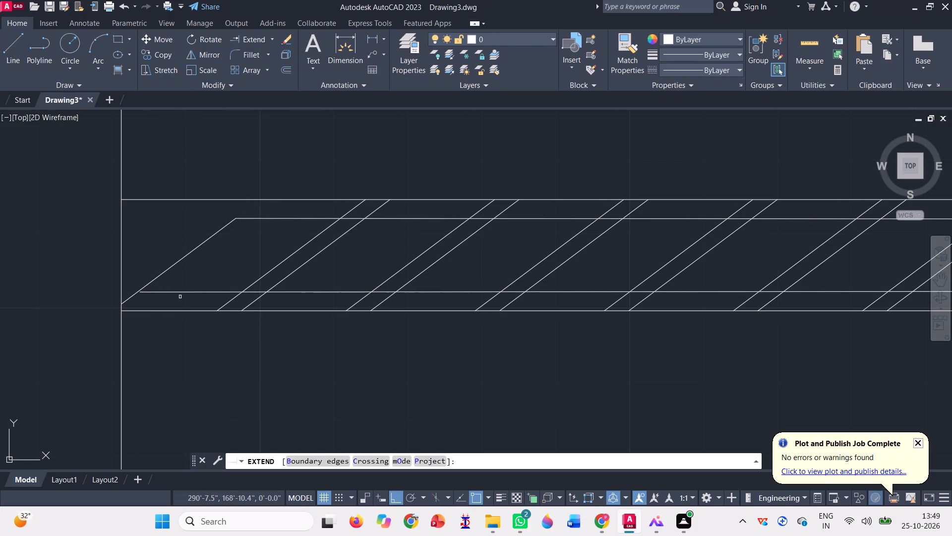
pyautogui.click(180, 297)
pyautogui.click(180, 282)
pyautogui.press('Escape')
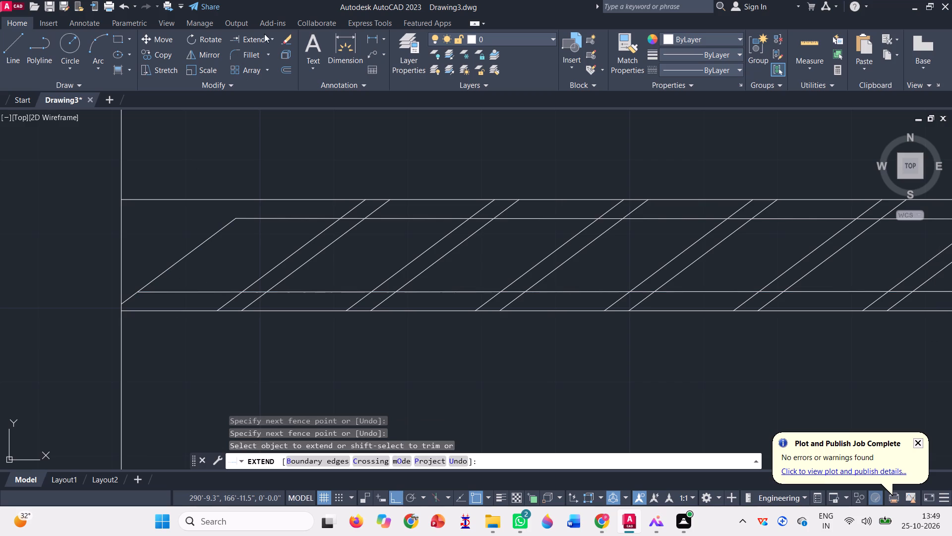
# Trim the leftmost diagonal's lower end below the lower inner line.
pyautogui.click(272, 37)
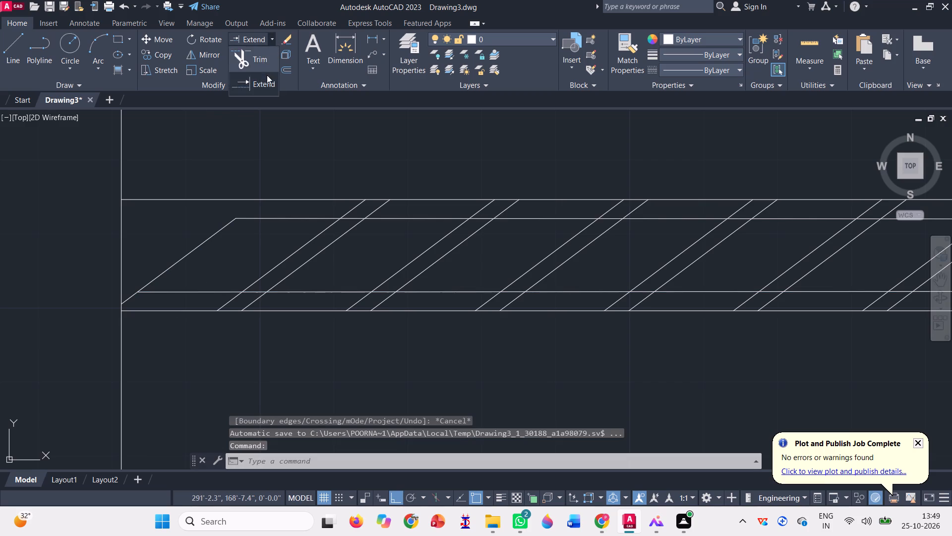
pyautogui.click(265, 62)
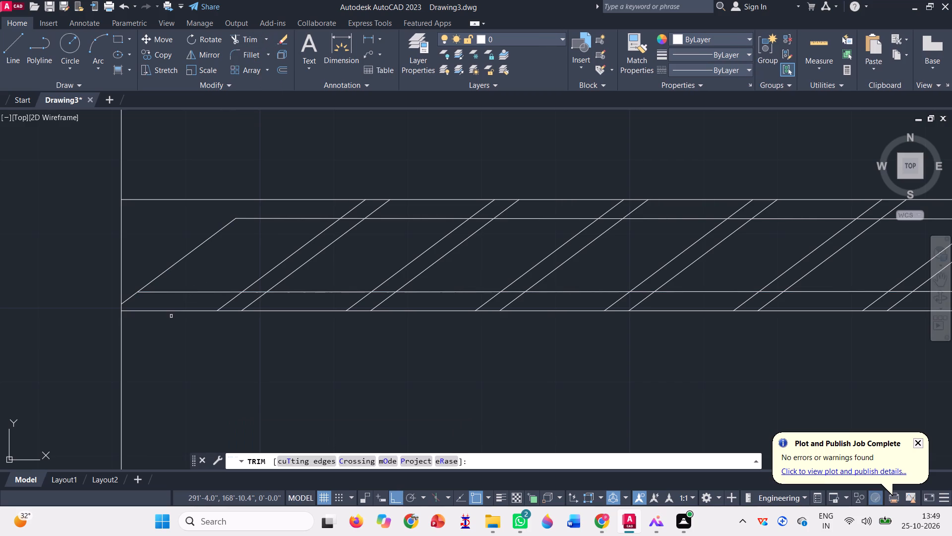
pyautogui.click(129, 299)
# Trim the first narrow diagonal pair's ends beyond both inner lines and remove the inner-line pieces between the two diagonals.
pyautogui.click(346, 212)
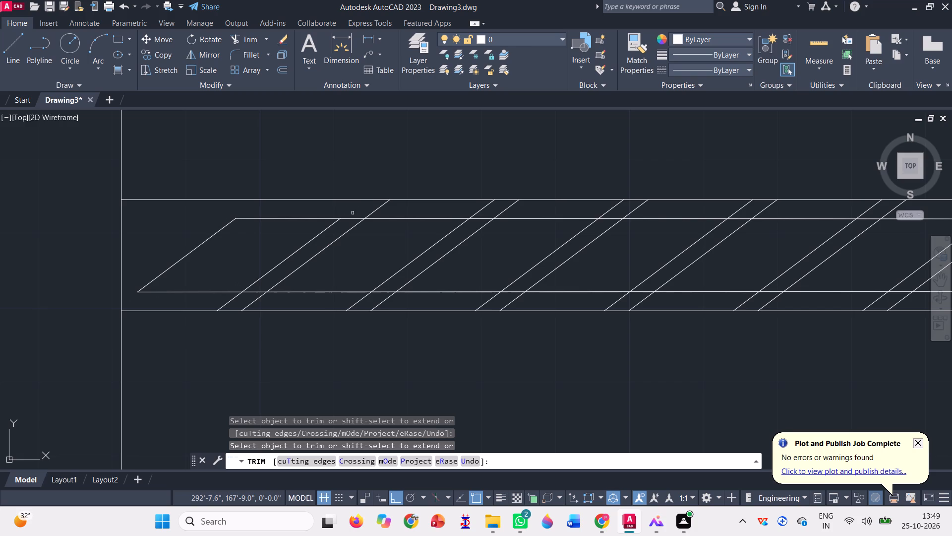
pyautogui.click(374, 213)
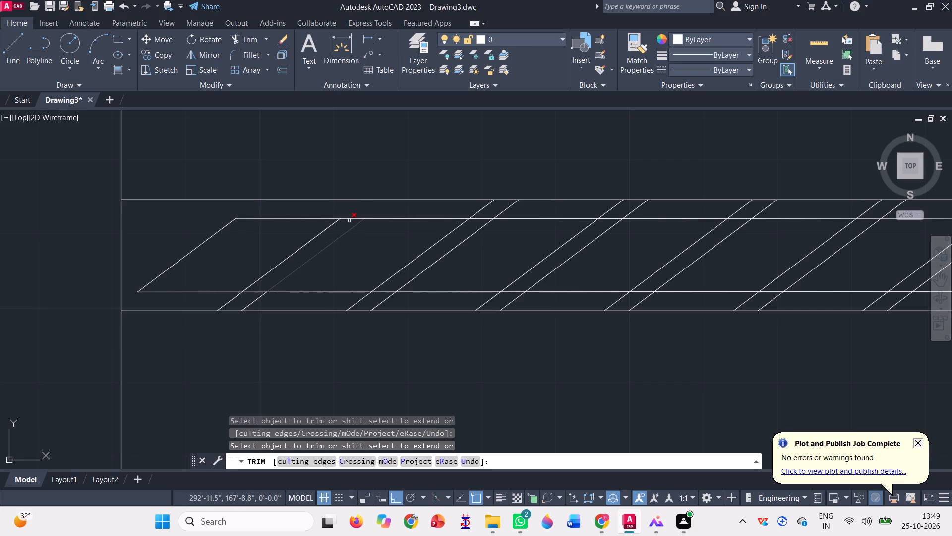
pyautogui.click(349, 219)
pyautogui.scroll(3, 245, 305)
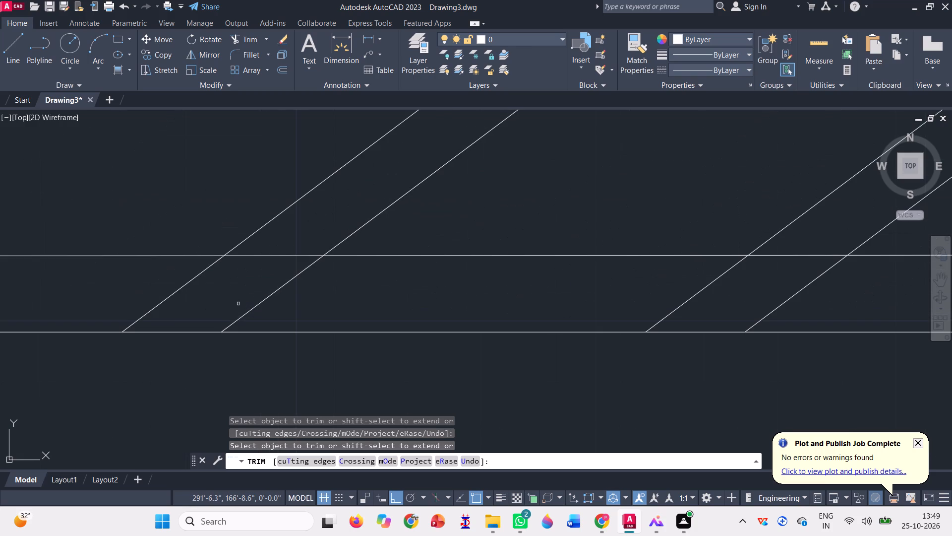
pyautogui.click(139, 296)
pyautogui.click(299, 292)
pyautogui.click(256, 255)
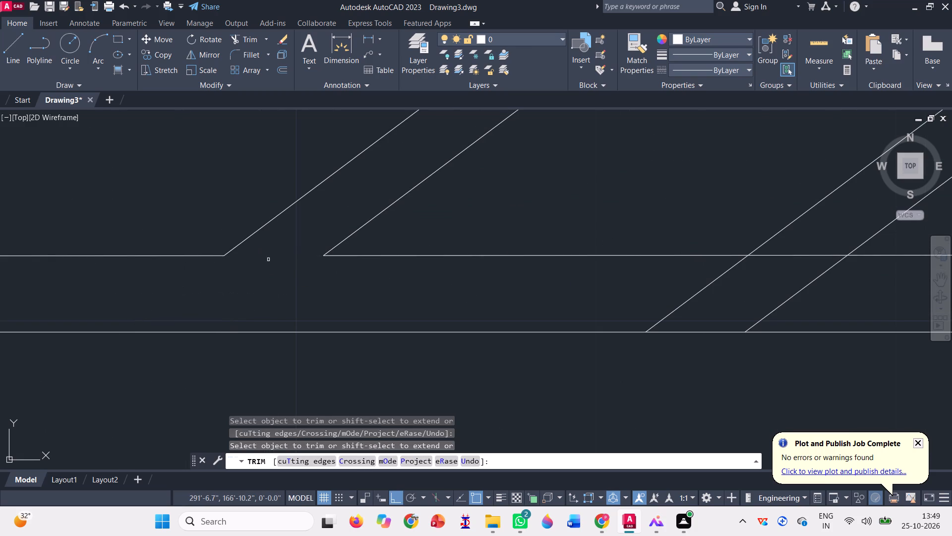
# Trim the second narrow diagonal pair's ends beyond both inner lines and remove the inner-line pieces between the two diagonals.
pyautogui.scroll(-3, 268, 260)
pyautogui.scroll(3, 529, 176)
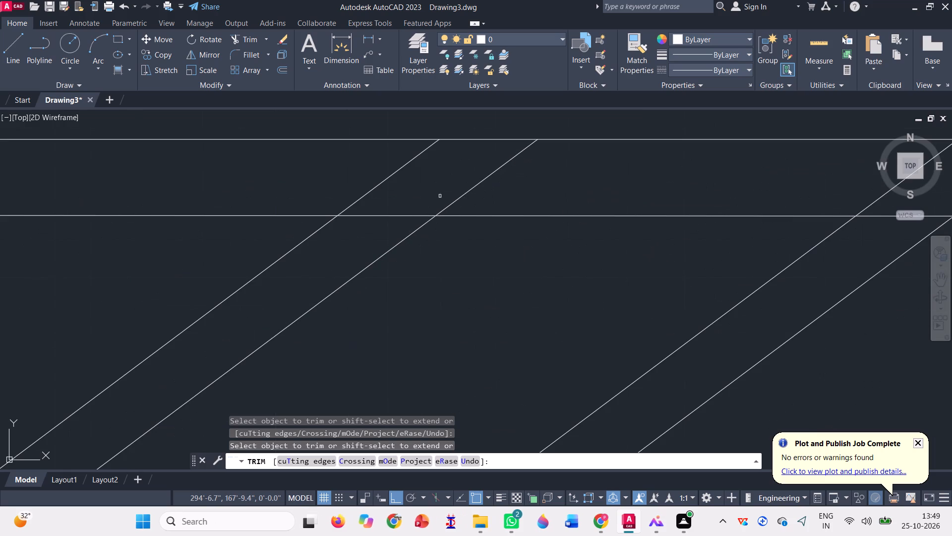
pyautogui.click(328, 177)
pyautogui.click(554, 172)
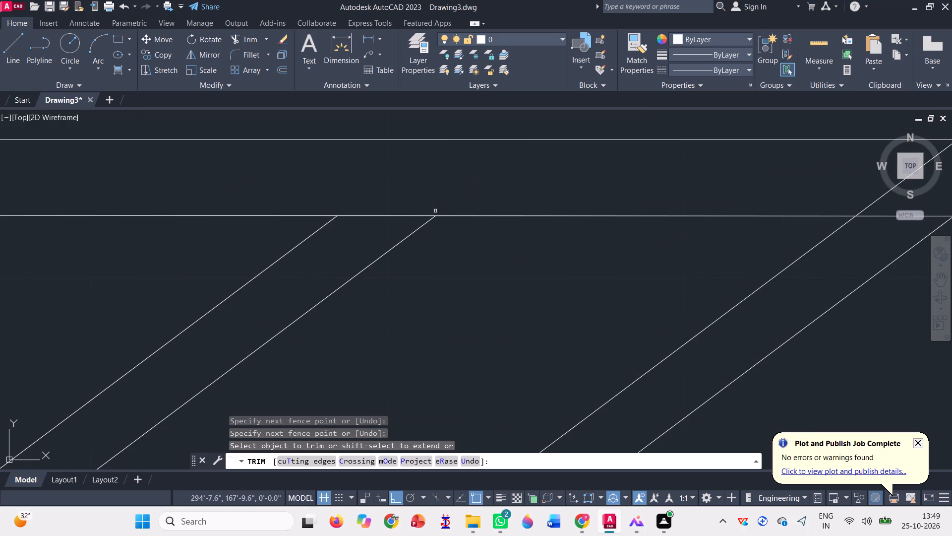
pyautogui.click(357, 225)
pyautogui.click(383, 202)
pyautogui.scroll(-3, 395, 188)
pyautogui.scroll(2, 303, 285)
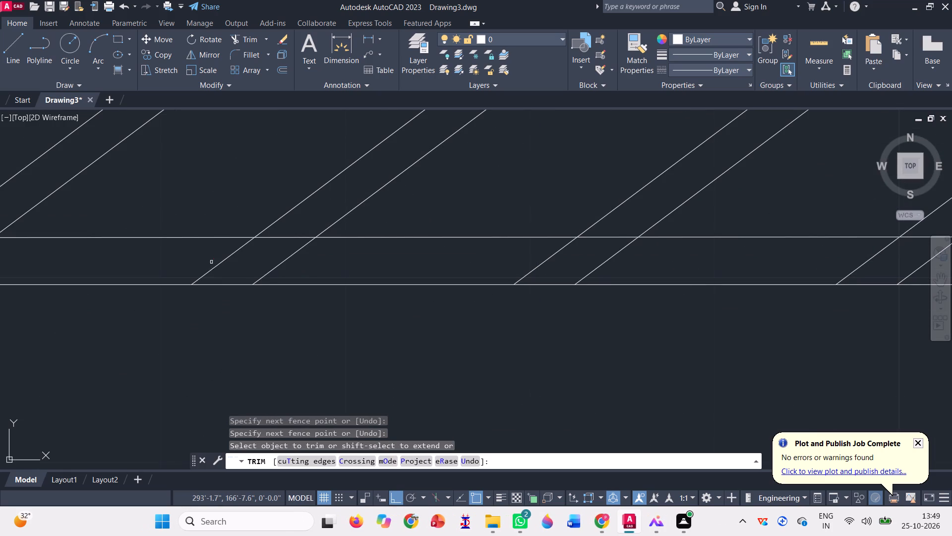
pyautogui.click(210, 260)
pyautogui.click(297, 266)
pyautogui.click(295, 228)
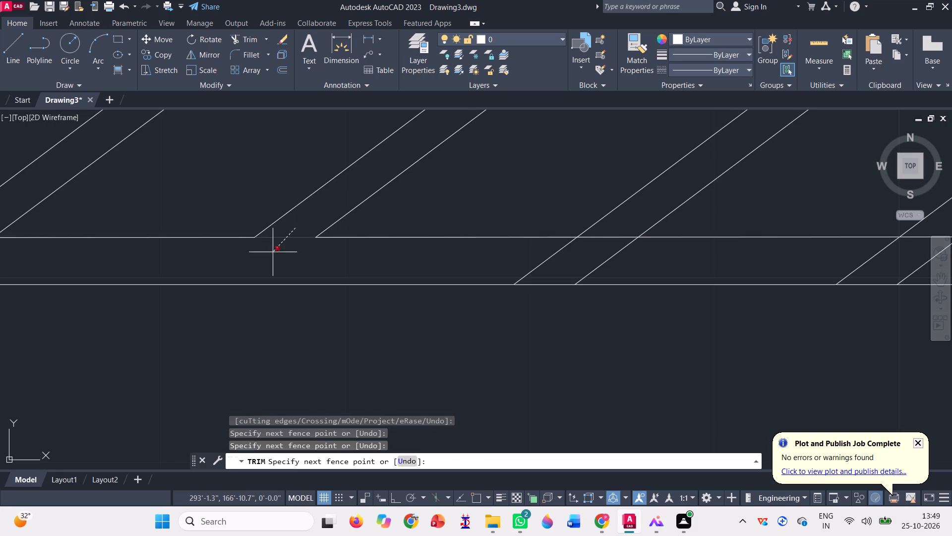
pyautogui.click(271, 256)
# Trim the third narrow diagonal pair's ends beyond both inner lines and remove the inner-line pieces between its diagonals.
pyautogui.scroll(-2, 265, 256)
pyautogui.scroll(2, 429, 237)
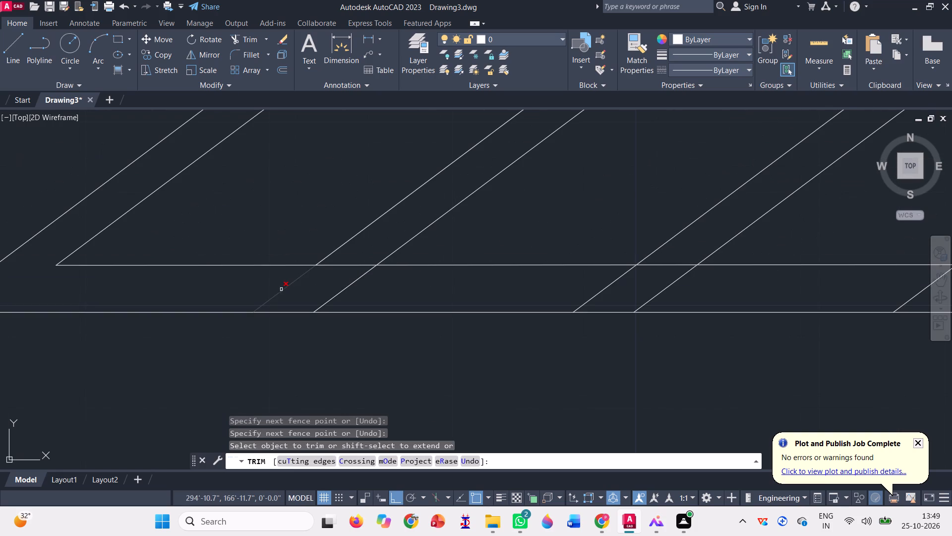
pyautogui.click(278, 285)
pyautogui.click(365, 297)
pyautogui.click(359, 265)
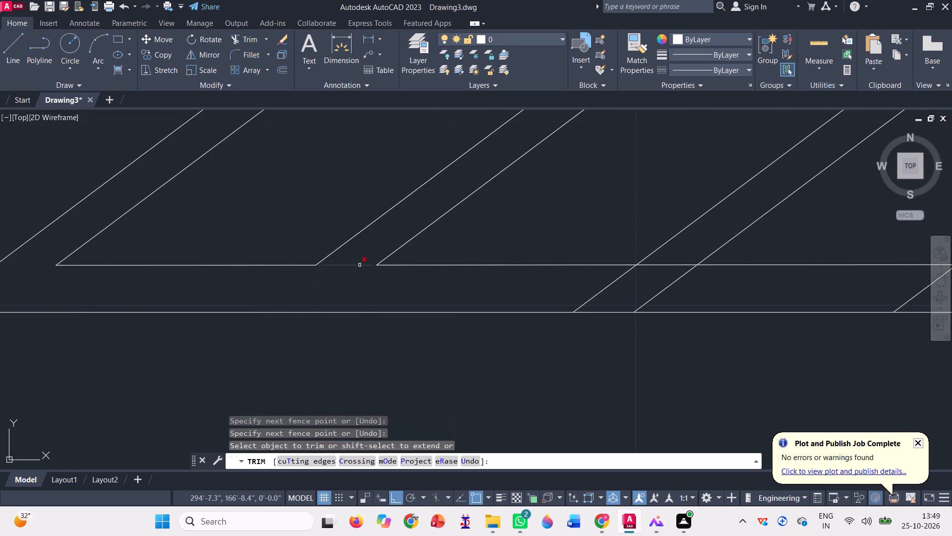
pyautogui.click(351, 281)
pyautogui.click(349, 281)
pyautogui.scroll(-1, 330, 321)
pyautogui.scroll(2, 538, 141)
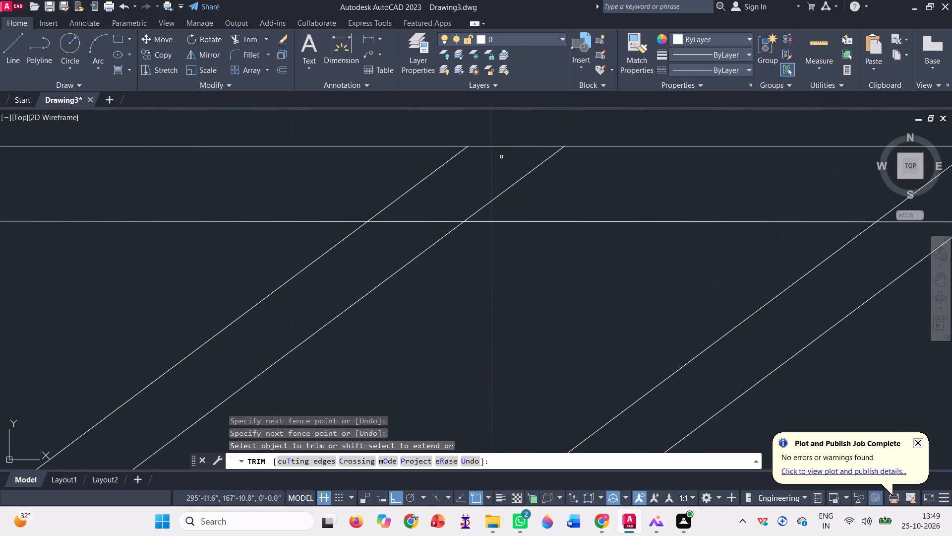
pyautogui.click(396, 175)
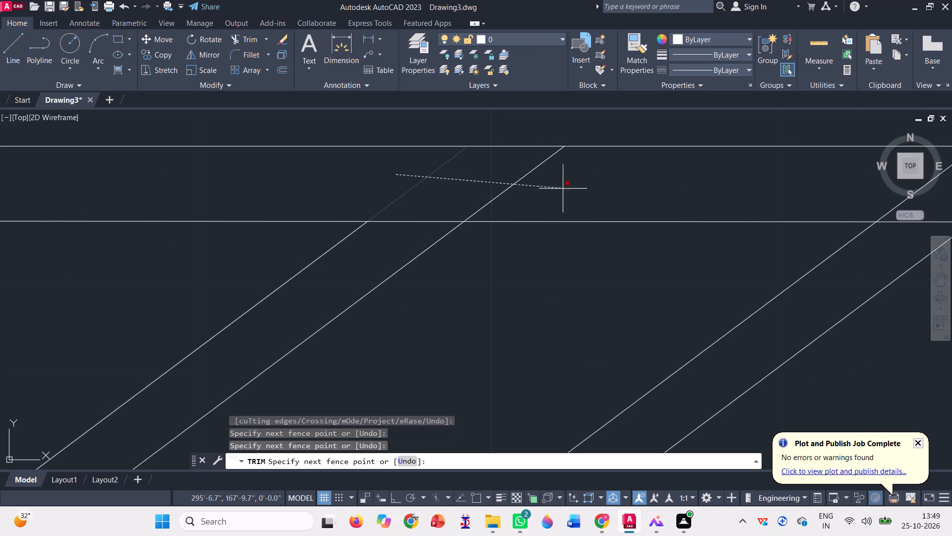
pyautogui.click(575, 187)
pyautogui.click(396, 223)
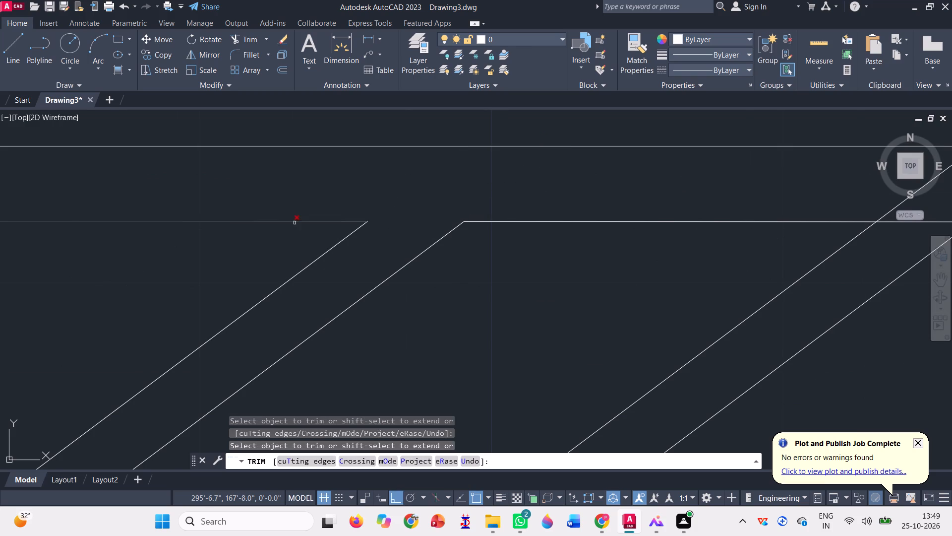
# Trim the fourth narrow diagonal pair's ends beyond the upper and lower inner lines and cut out the inner-line pieces between them.
pyautogui.scroll(-2, 270, 223)
pyautogui.scroll(2, 575, 198)
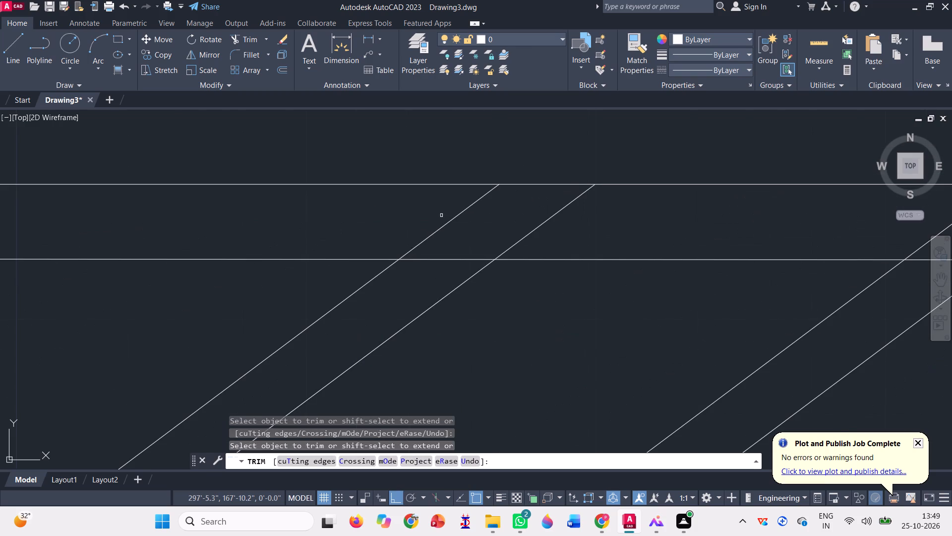
pyautogui.click(439, 210)
pyautogui.click(579, 217)
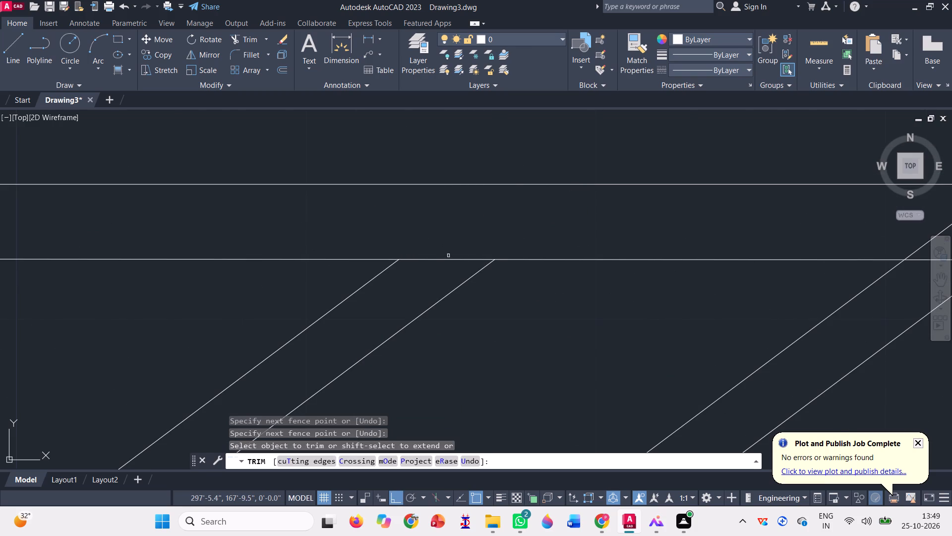
pyautogui.click(449, 258)
pyautogui.scroll(-2, 452, 231)
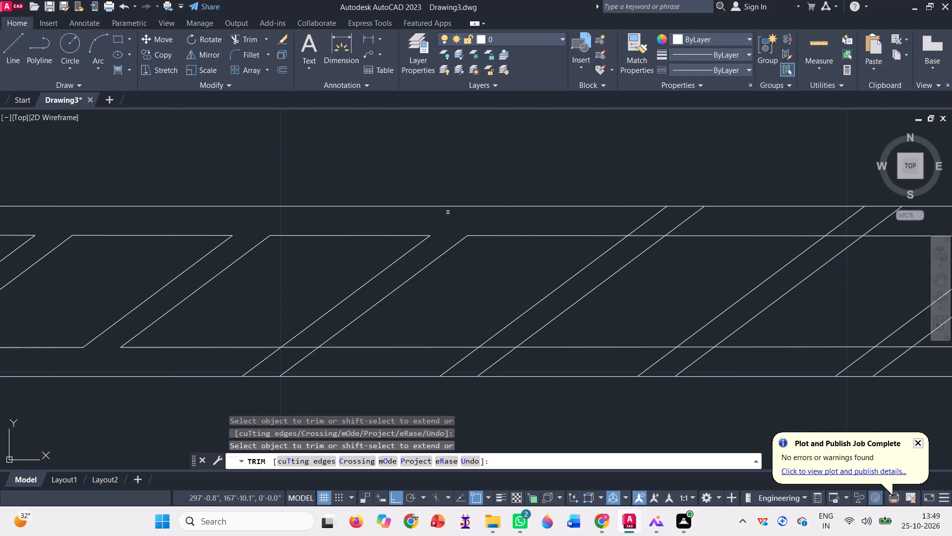
pyautogui.scroll(2, 285, 367)
pyautogui.click(188, 356)
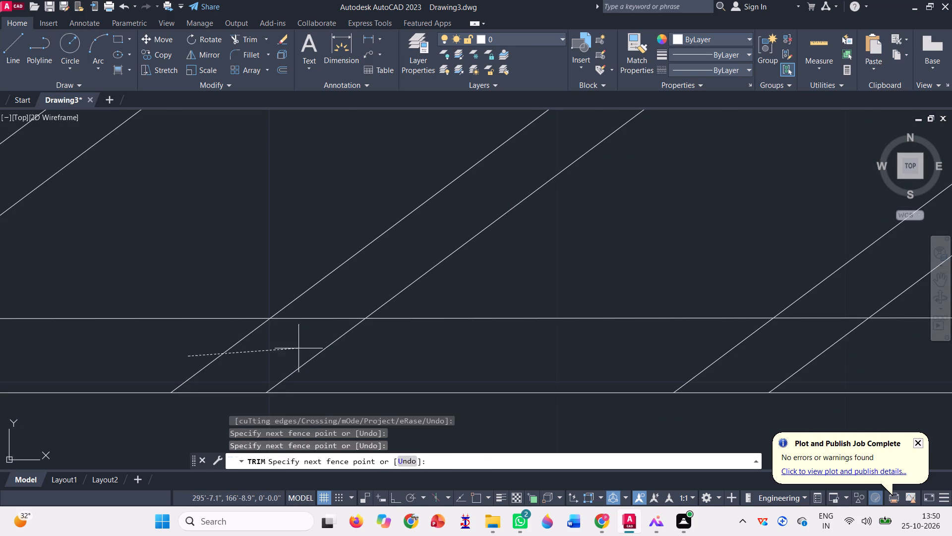
pyautogui.click(353, 363)
pyautogui.click(310, 330)
pyautogui.click(325, 305)
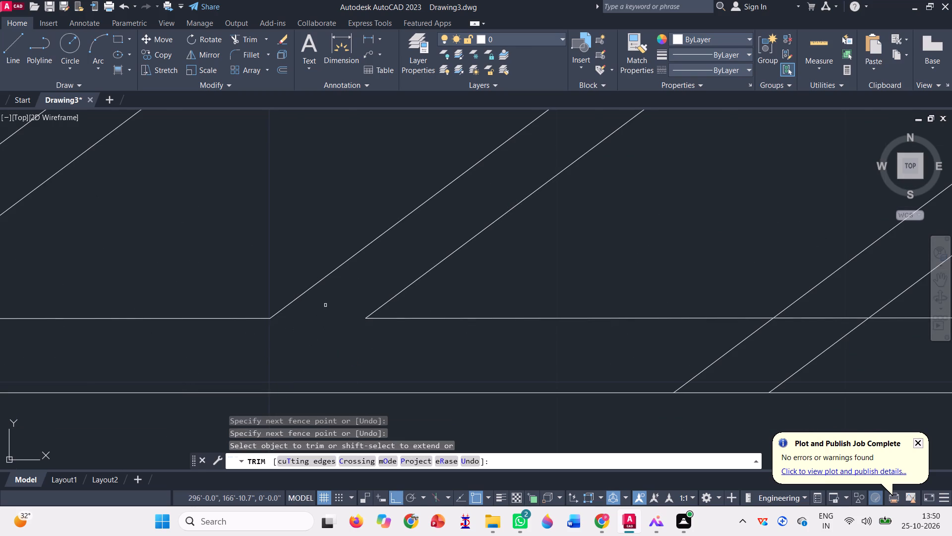
# Trim the fifth narrow diagonal pair's ends beyond both inner lines and remove the inner-line pieces between the two diagonals.
pyautogui.scroll(-3, 325, 305)
pyautogui.scroll(3, 528, 237)
pyautogui.click(534, 210)
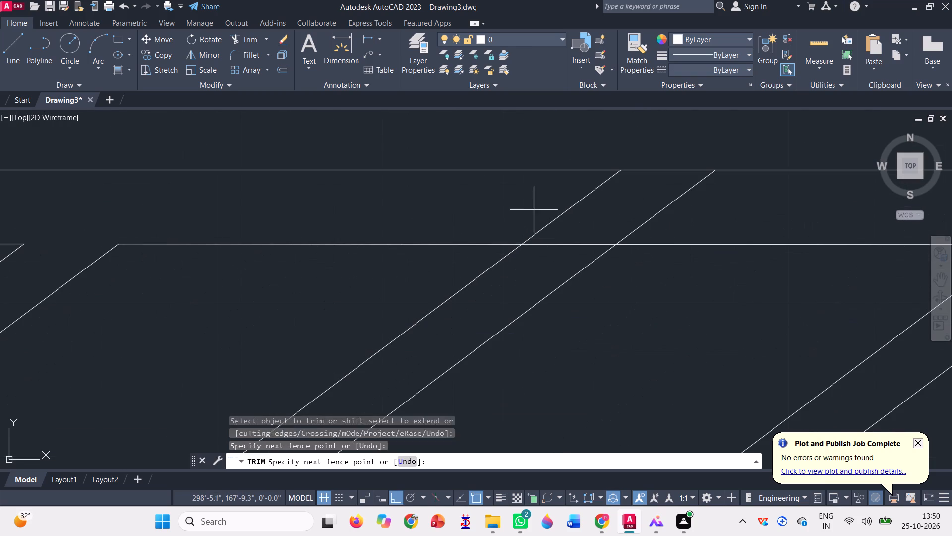
pyautogui.click(694, 206)
pyautogui.click(591, 240)
pyautogui.click(577, 257)
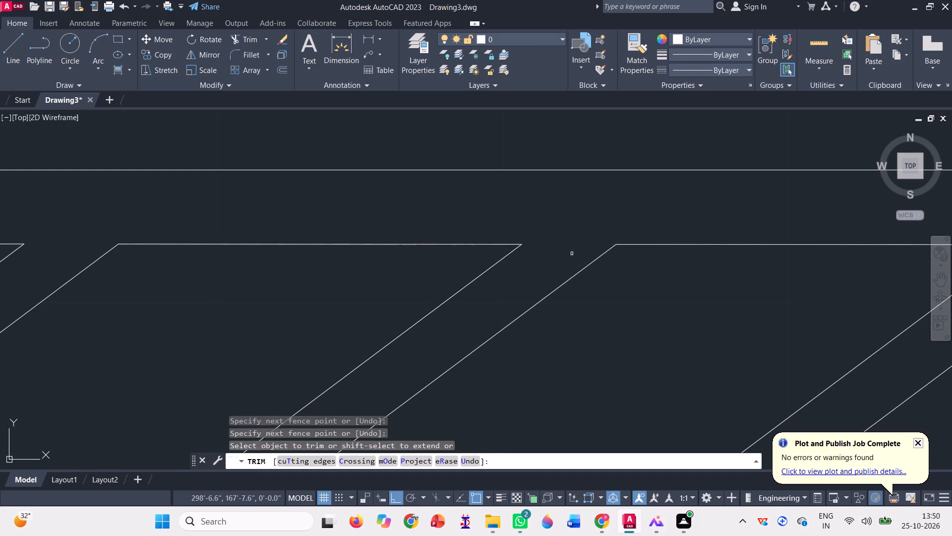
pyautogui.scroll(-2, 553, 206)
pyautogui.scroll(-1, 460, 248)
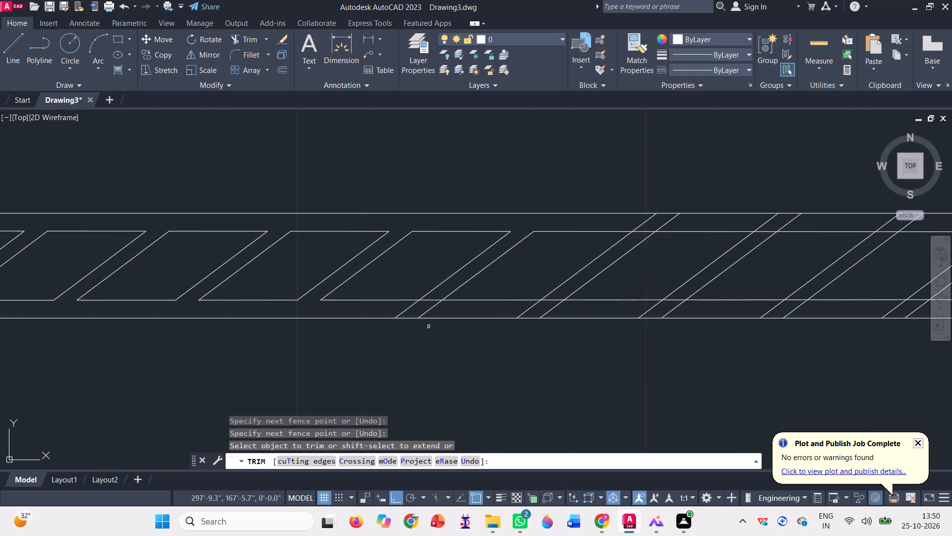
pyautogui.scroll(1, 416, 298)
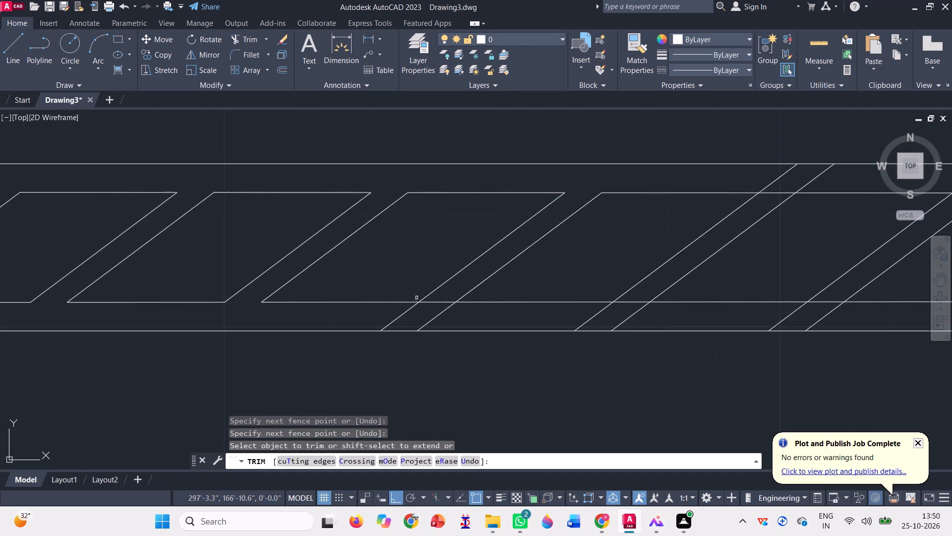
pyautogui.scroll(1, 416, 298)
pyautogui.click(373, 322)
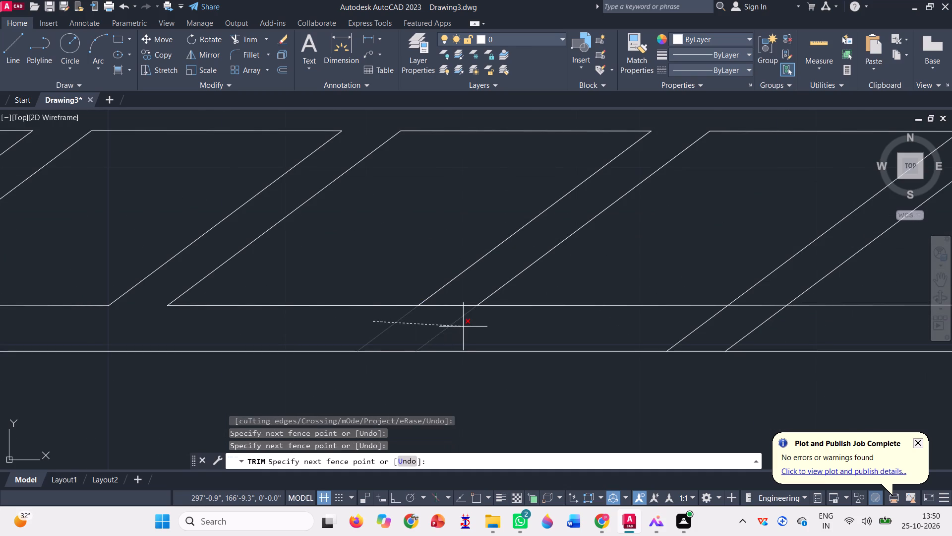
pyautogui.click(464, 327)
pyautogui.scroll(1, 438, 309)
pyautogui.click(453, 294)
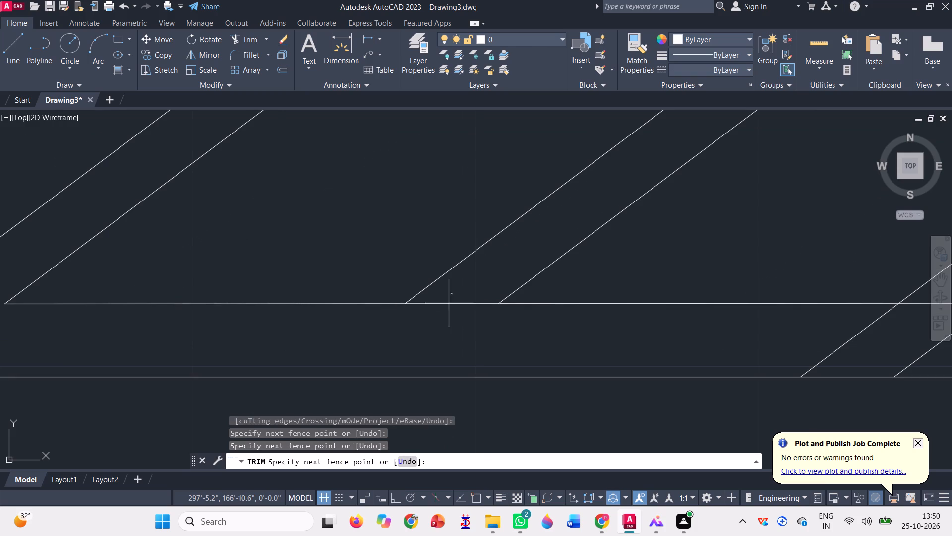
pyautogui.click(440, 316)
# Trim the sixth narrow diagonal pair's ends beyond both inner lines and remove the inner-line pieces between its diagonals.
pyautogui.scroll(-3, 325, 301)
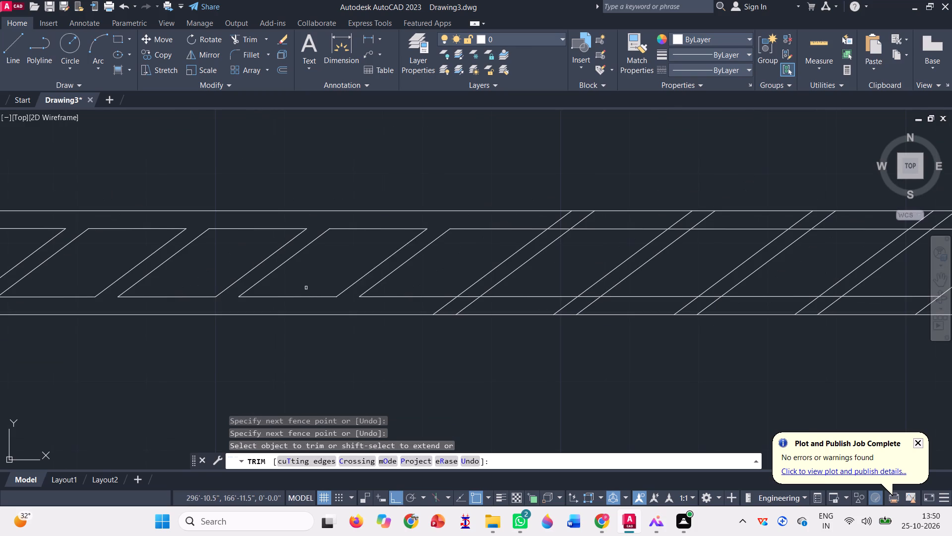
pyautogui.scroll(2, 589, 214)
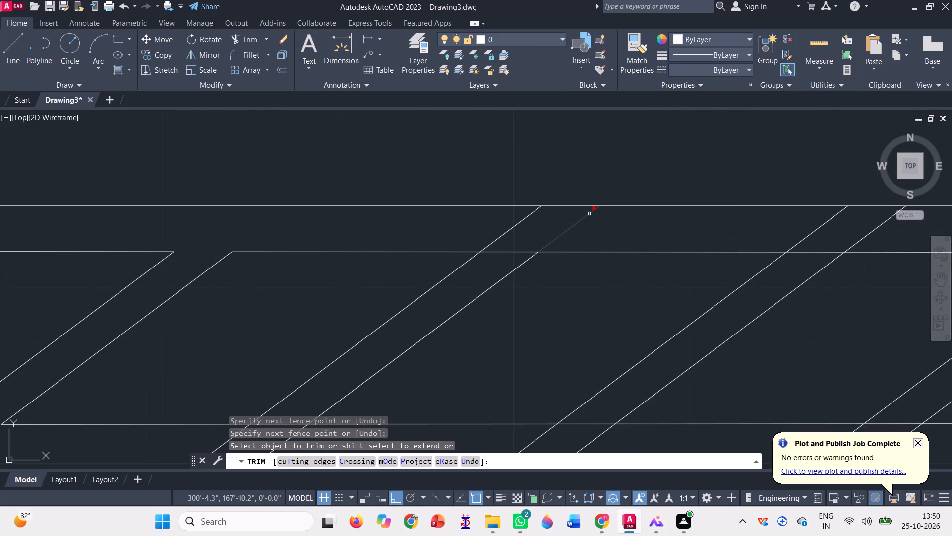
pyautogui.scroll(1, 589, 214)
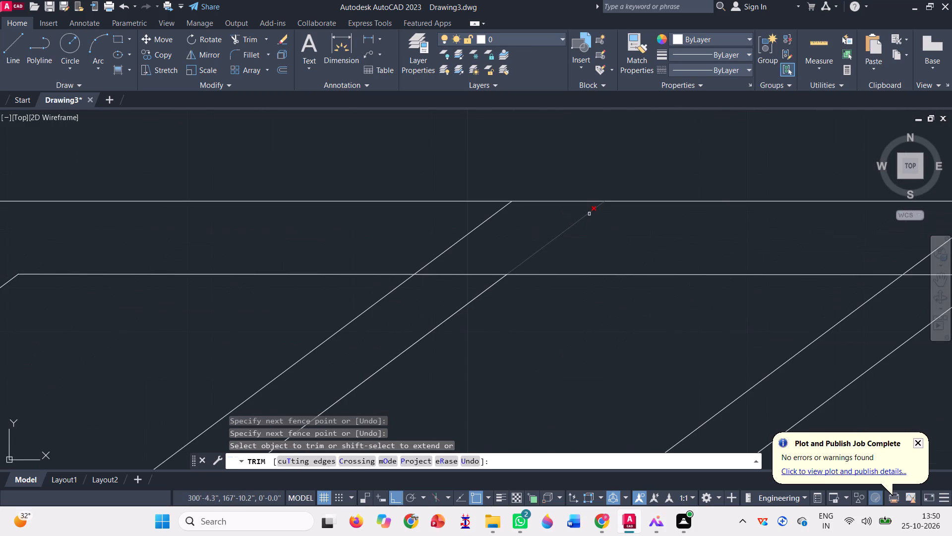
pyautogui.scroll(2, 589, 214)
pyautogui.click(267, 236)
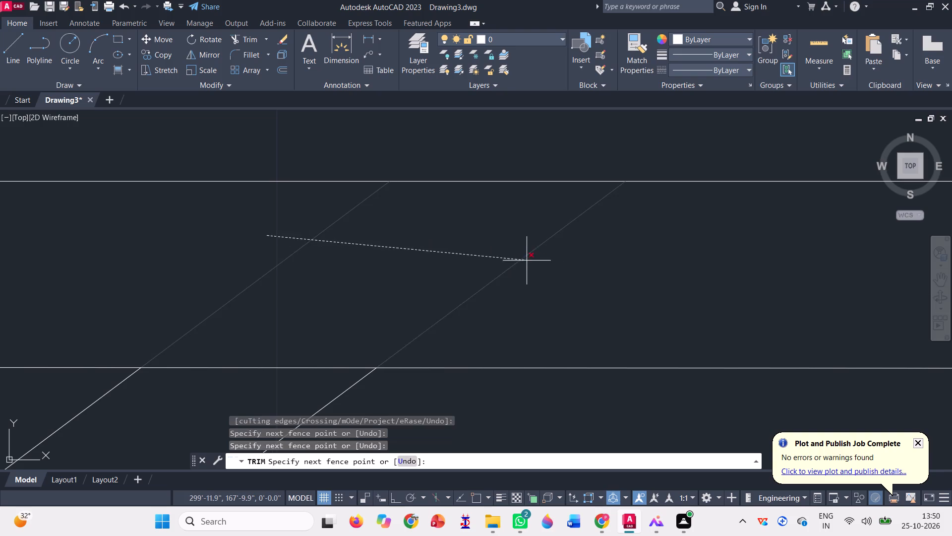
pyautogui.click(555, 265)
pyautogui.scroll(-2, 427, 170)
pyautogui.click(348, 250)
pyautogui.click(362, 235)
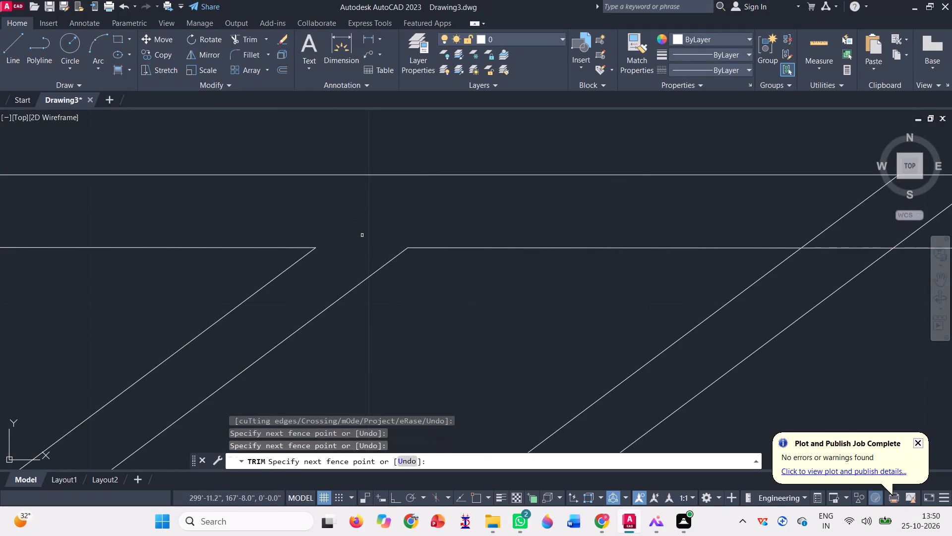
pyautogui.scroll(-1, 403, 222)
pyautogui.scroll(-1, 443, 180)
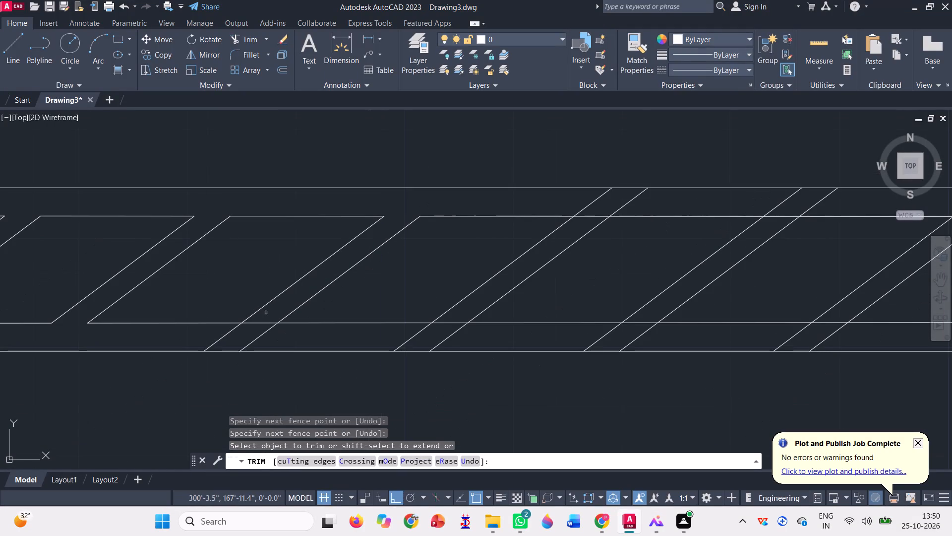
pyautogui.scroll(1, 214, 345)
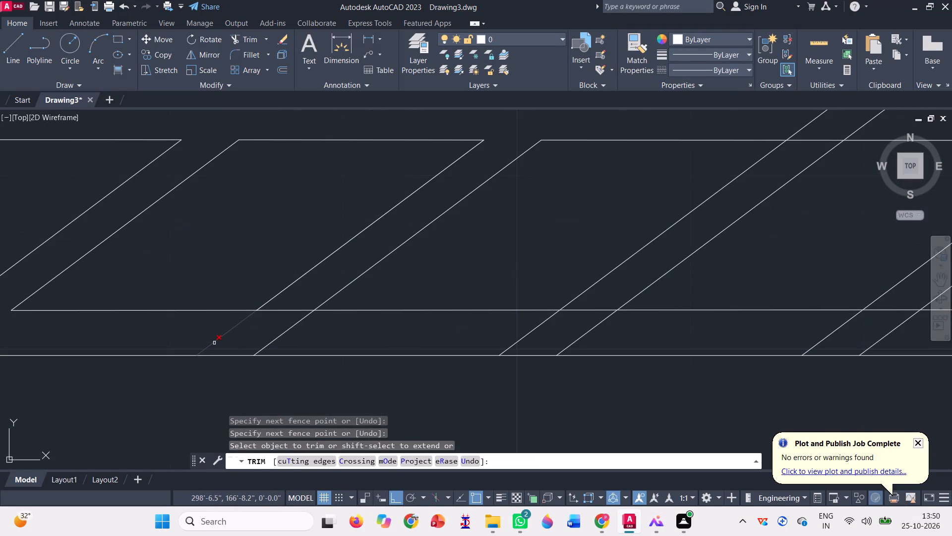
pyautogui.click(214, 329)
pyautogui.click(309, 335)
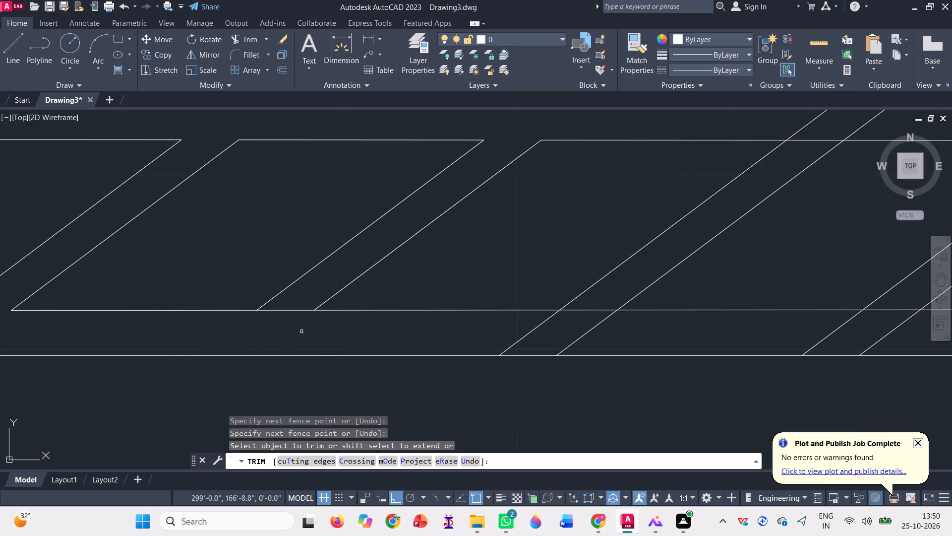
pyautogui.click(296, 309)
# Trim the seventh narrow diagonal pair's ends beyond both inner lines and remove the inner-line pieces between its diagonals.
pyautogui.scroll(-1, 286, 321)
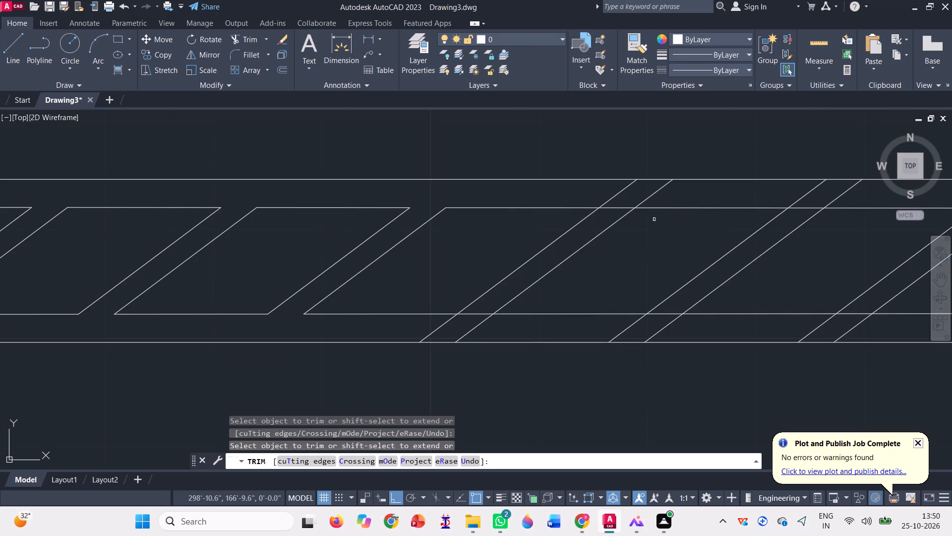
pyautogui.scroll(2, 670, 189)
pyautogui.click(500, 197)
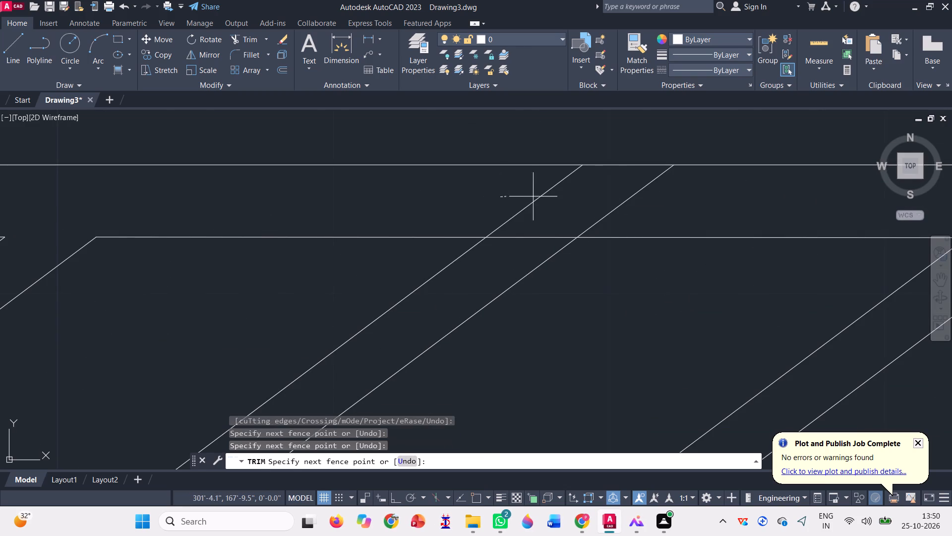
pyautogui.click(686, 198)
pyautogui.click(505, 244)
pyautogui.click(528, 224)
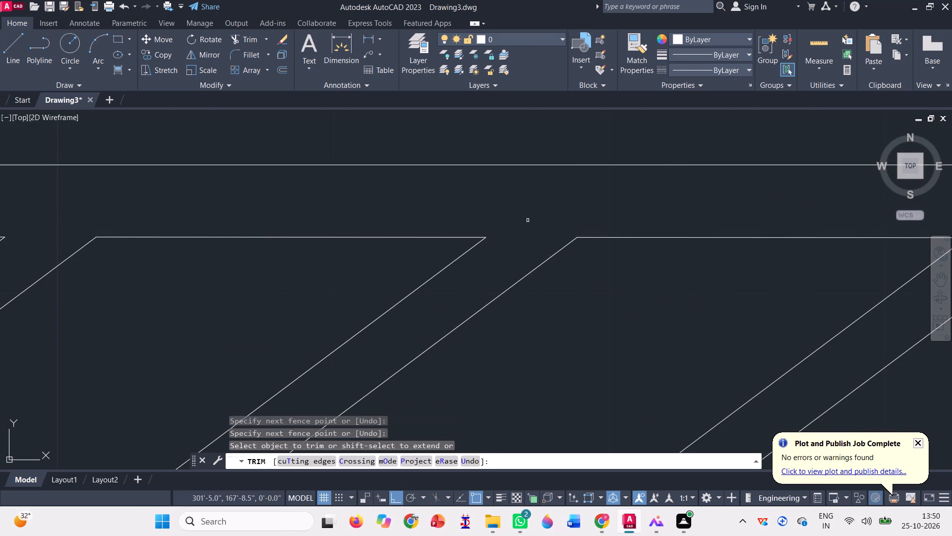
pyautogui.scroll(-2, 528, 219)
pyautogui.scroll(1, 376, 344)
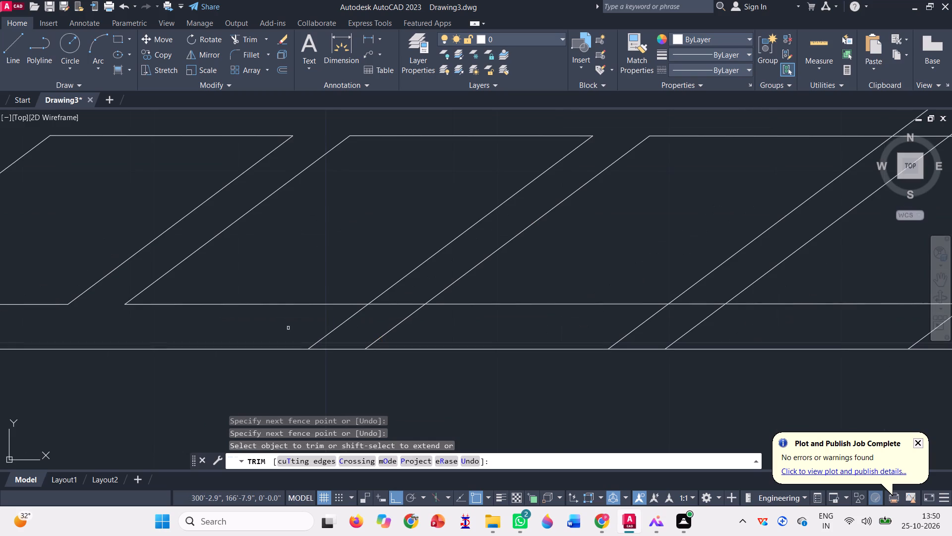
pyautogui.click(288, 327)
pyautogui.click(446, 332)
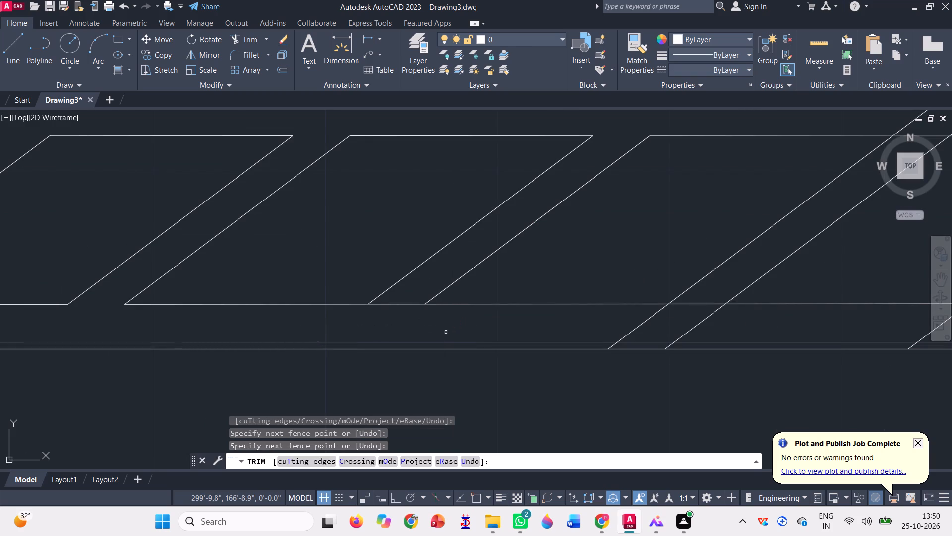
pyautogui.click(396, 314)
pyautogui.click(411, 298)
# Trim the eighth narrow diagonal pair's ends beyond both inner lines and cut out the inner-line pieces between the two diagonals.
pyautogui.scroll(-2, 324, 286)
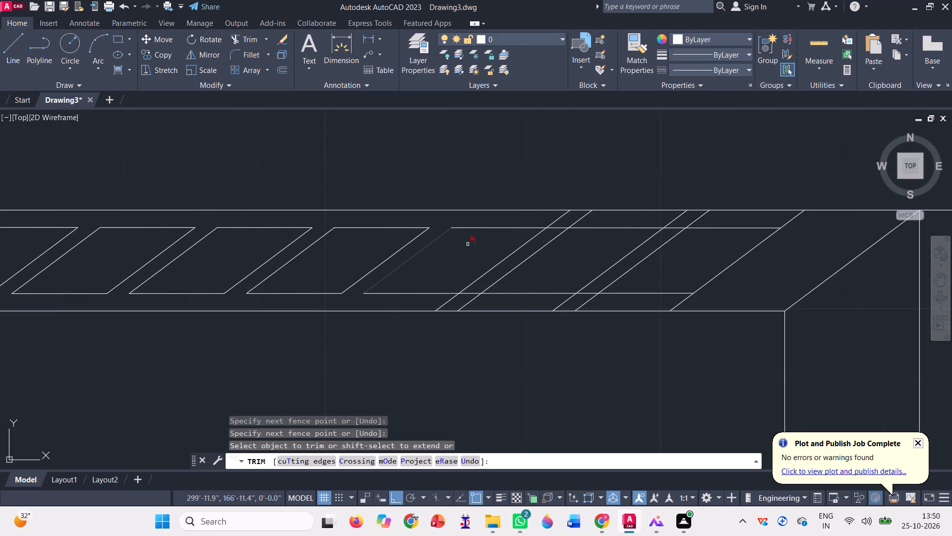
pyautogui.scroll(3, 640, 213)
pyautogui.scroll(1, 328, 219)
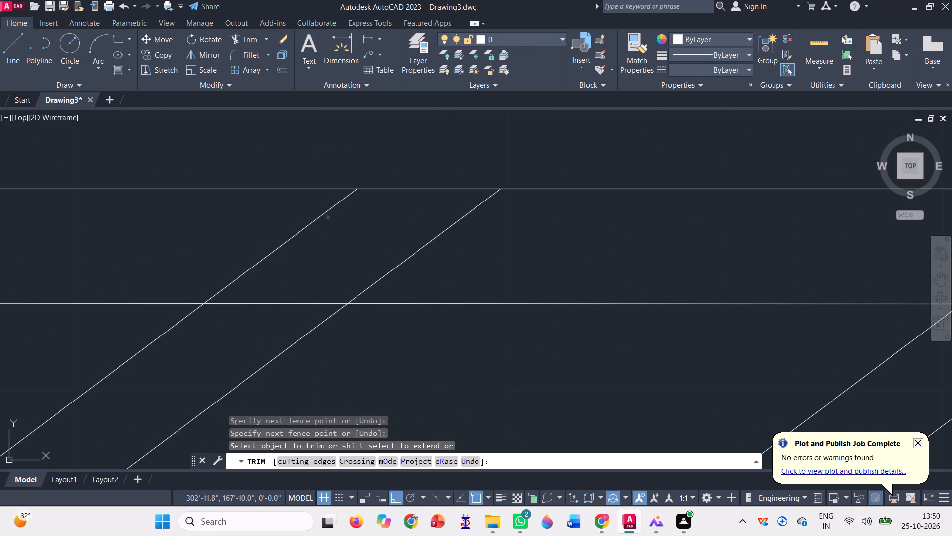
pyautogui.click(267, 219)
pyautogui.click(460, 244)
pyautogui.click(277, 305)
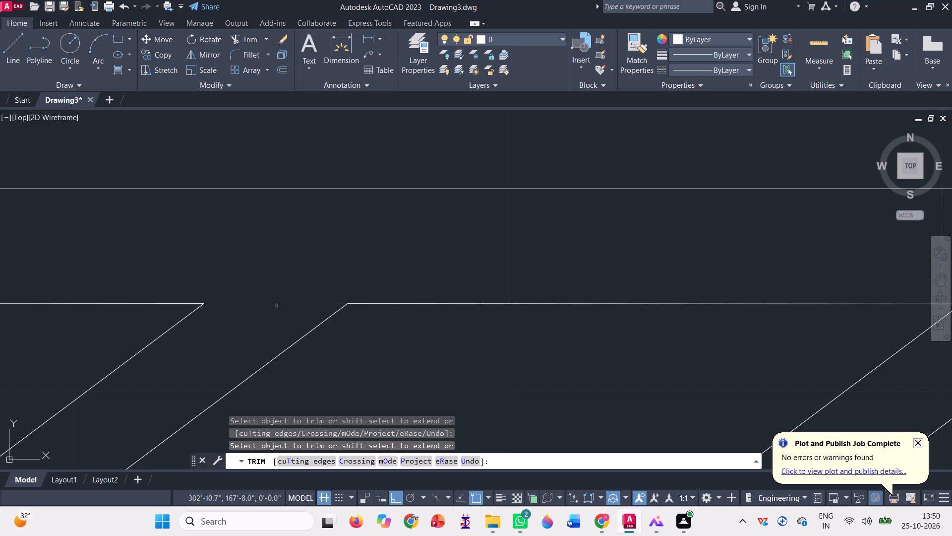
pyautogui.scroll(-2, 453, 187)
pyautogui.scroll(-1, 518, 192)
pyautogui.scroll(3, 259, 351)
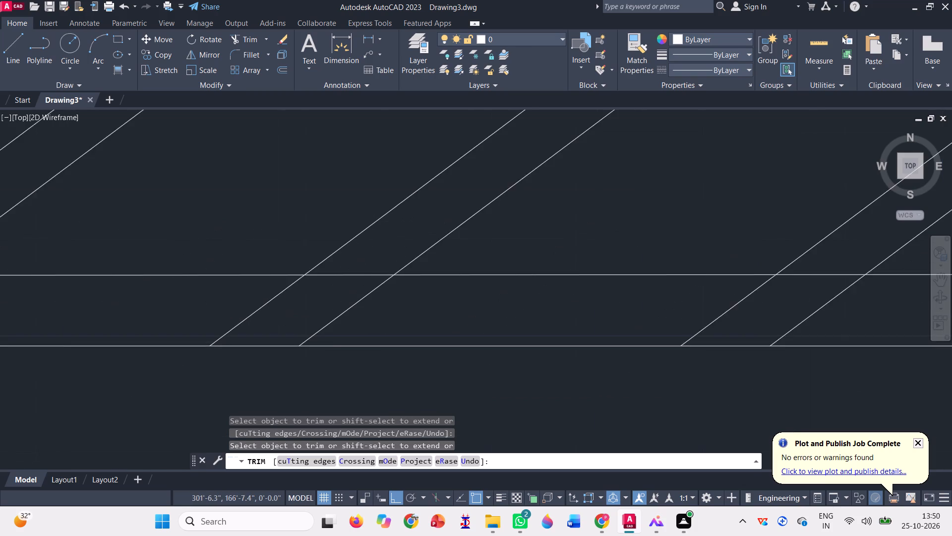
pyautogui.click(213, 302)
pyautogui.click(466, 293)
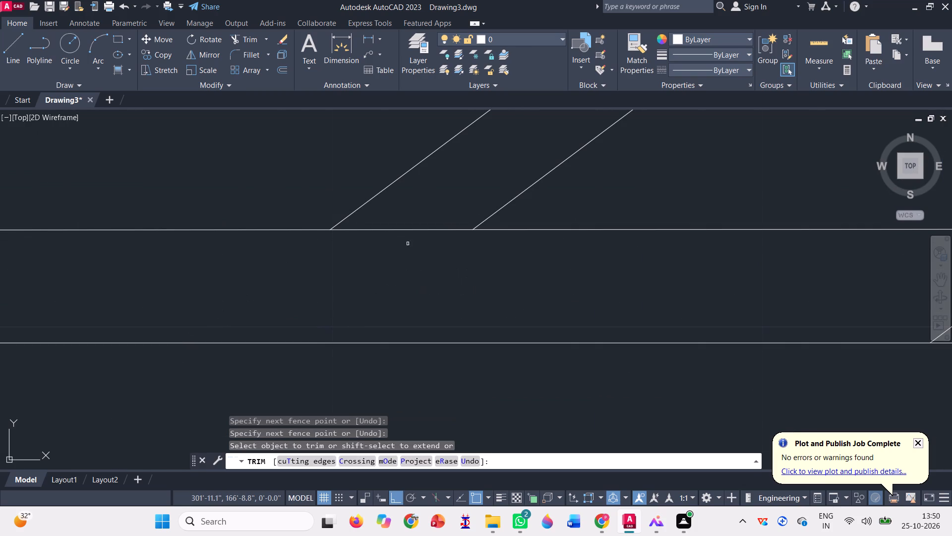
pyautogui.click(413, 222)
pyautogui.click(391, 263)
# Trim the ninth narrow diagonal pair's ends beyond the lower and upper inner lines and remove the inner-line pieces between them.
pyautogui.scroll(-2, 330, 287)
pyautogui.scroll(-1, 237, 291)
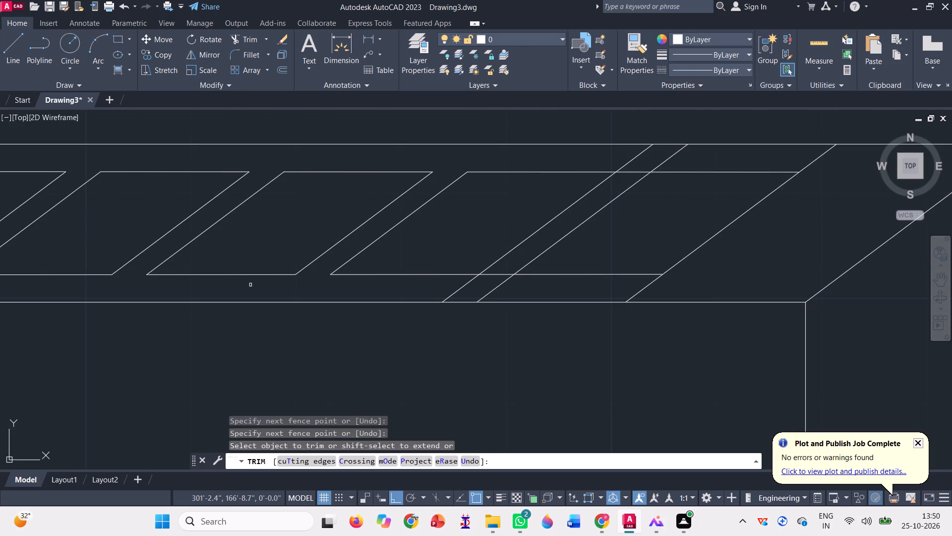
pyautogui.scroll(3, 497, 303)
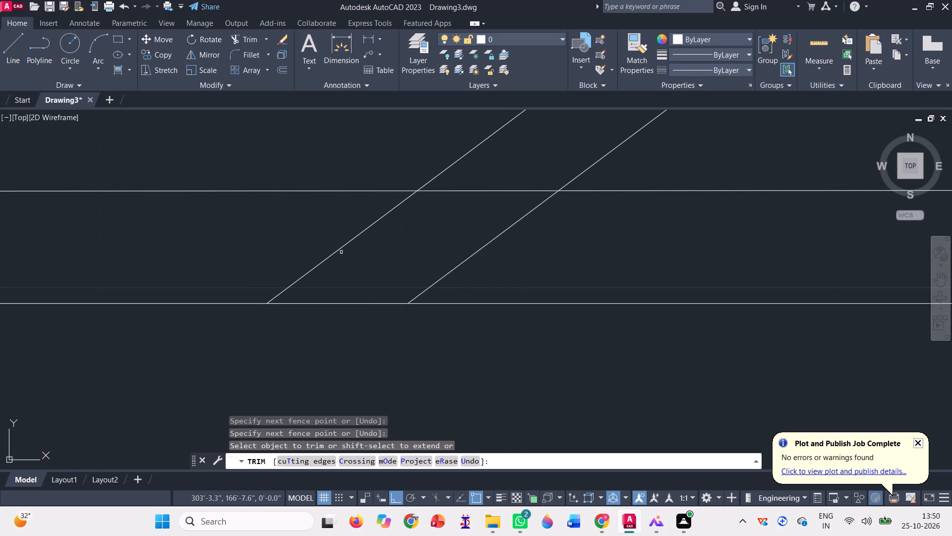
pyautogui.click(323, 241)
pyautogui.click(550, 240)
pyautogui.click(500, 194)
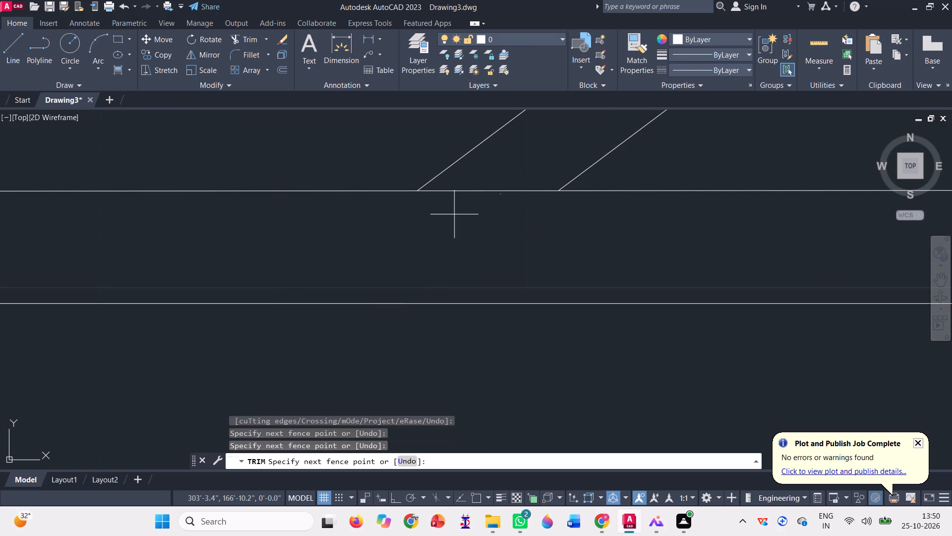
pyautogui.click(506, 177)
pyautogui.scroll(-3, 465, 261)
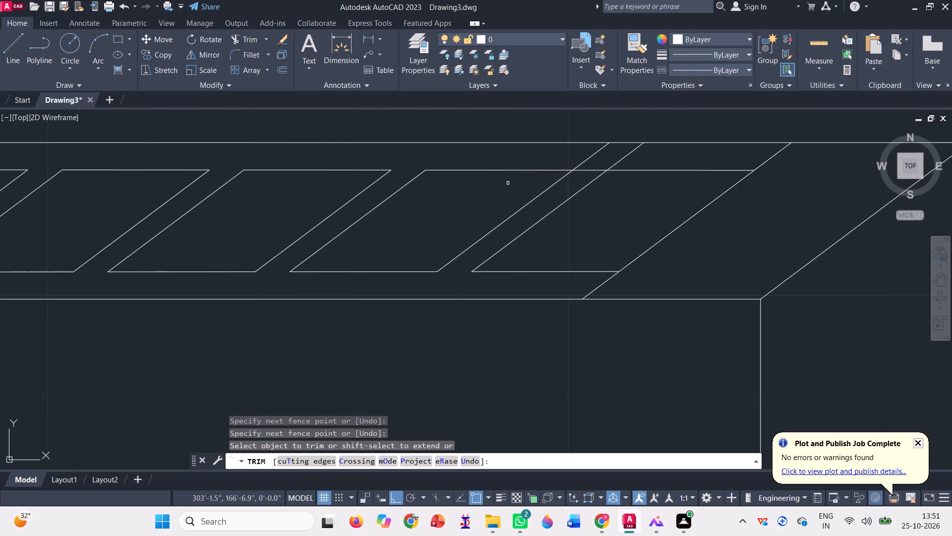
pyautogui.scroll(2, 612, 127)
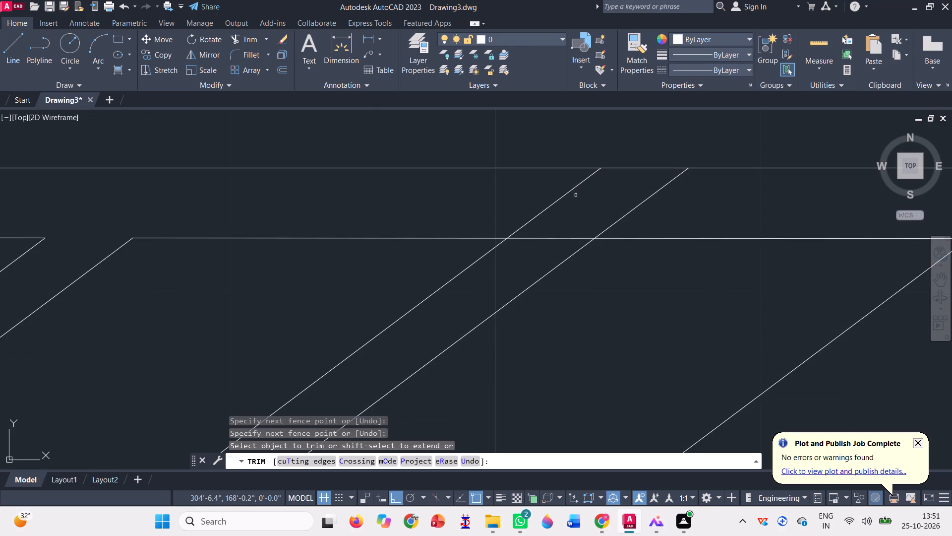
pyautogui.click(566, 191)
pyautogui.click(667, 193)
pyautogui.click(617, 204)
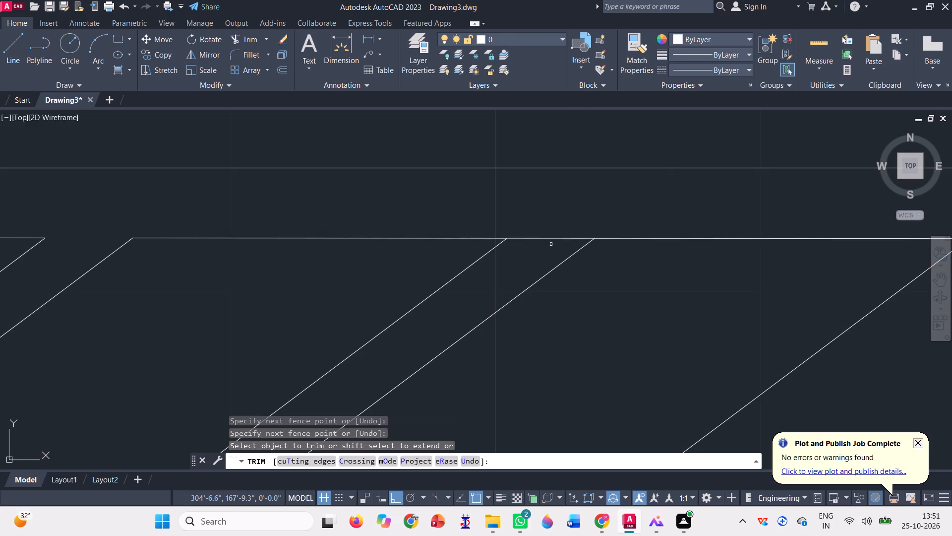
pyautogui.click(551, 244)
pyautogui.click(561, 217)
# Trim the final single diagonal's ends beyond the upper and lower inner lines to close the last slanted panel.
pyautogui.scroll(-2, 499, 223)
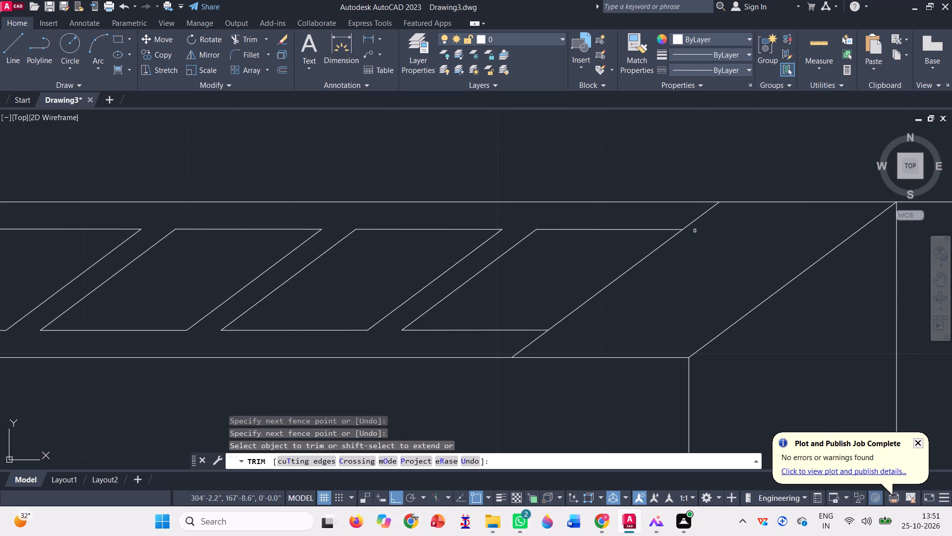
pyautogui.scroll(-1, 688, 225)
pyautogui.click(688, 223)
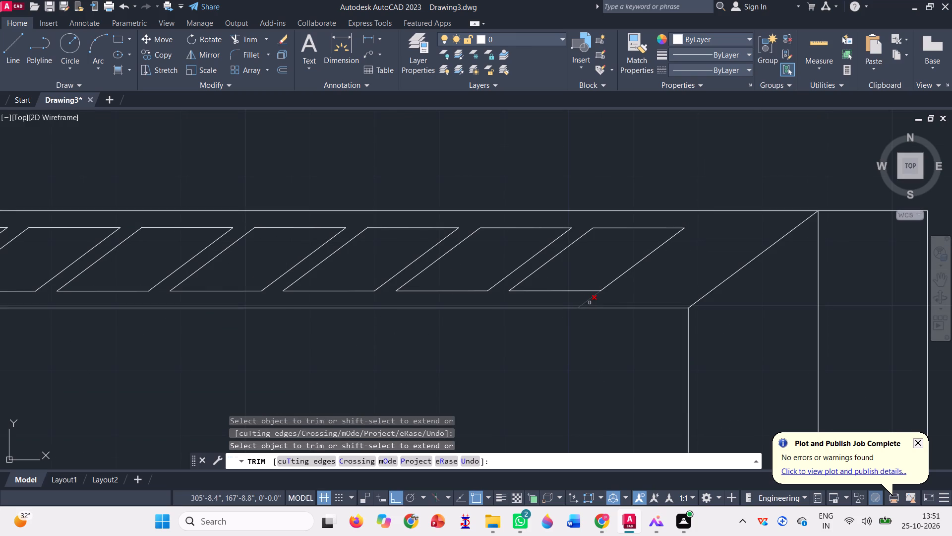
pyautogui.click(590, 303)
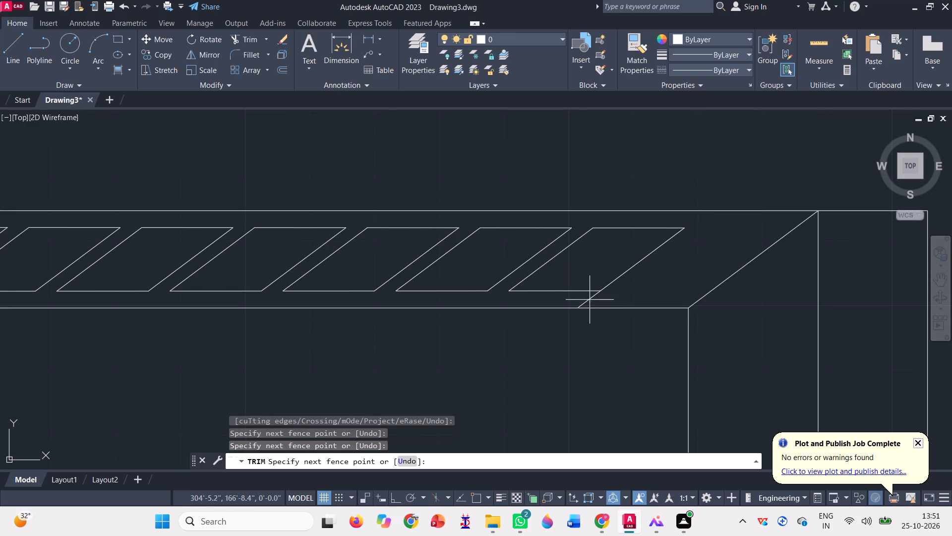
pyautogui.click(588, 298)
pyautogui.scroll(-2, 612, 215)
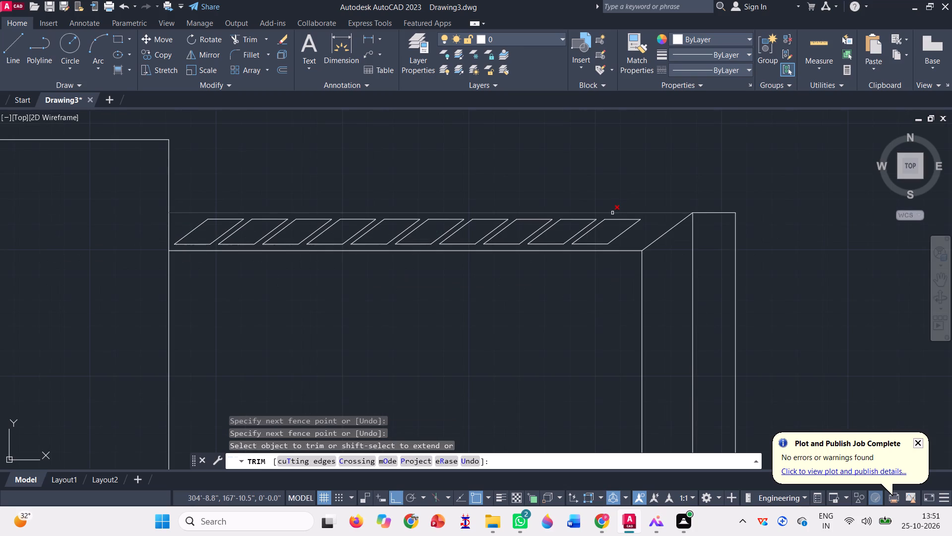
pyautogui.scroll(-2, 612, 213)
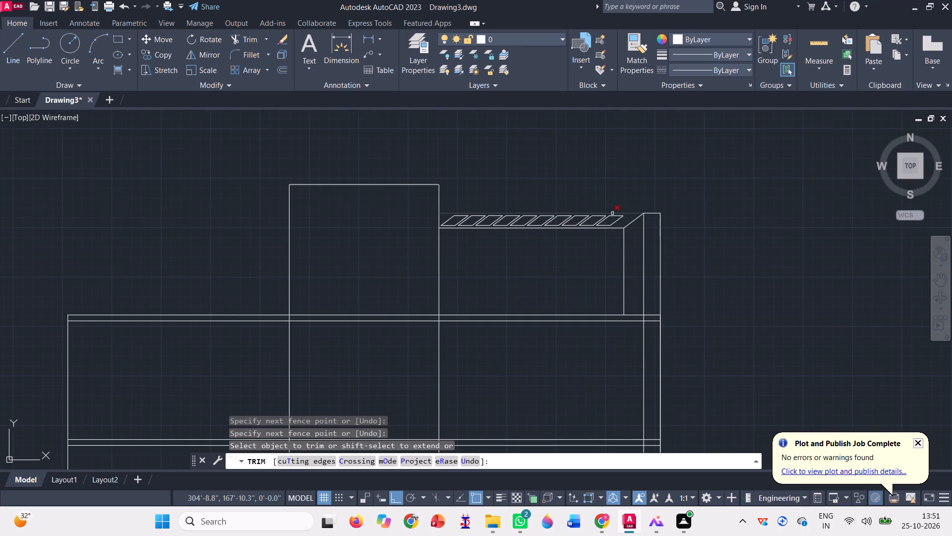
pyautogui.scroll(-1, 616, 207)
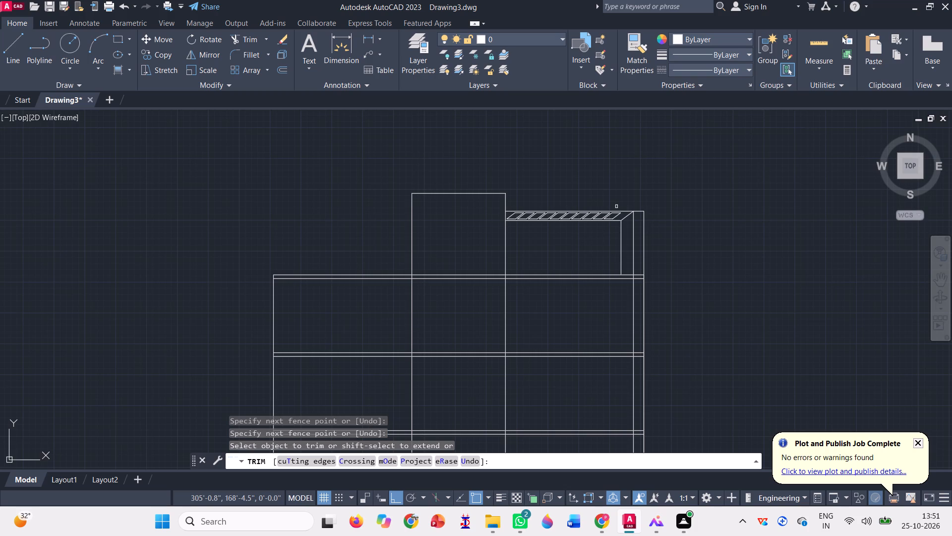
pyautogui.scroll(-2, 614, 202)
pyautogui.scroll(2, 630, 219)
pyautogui.scroll(1, 571, 204)
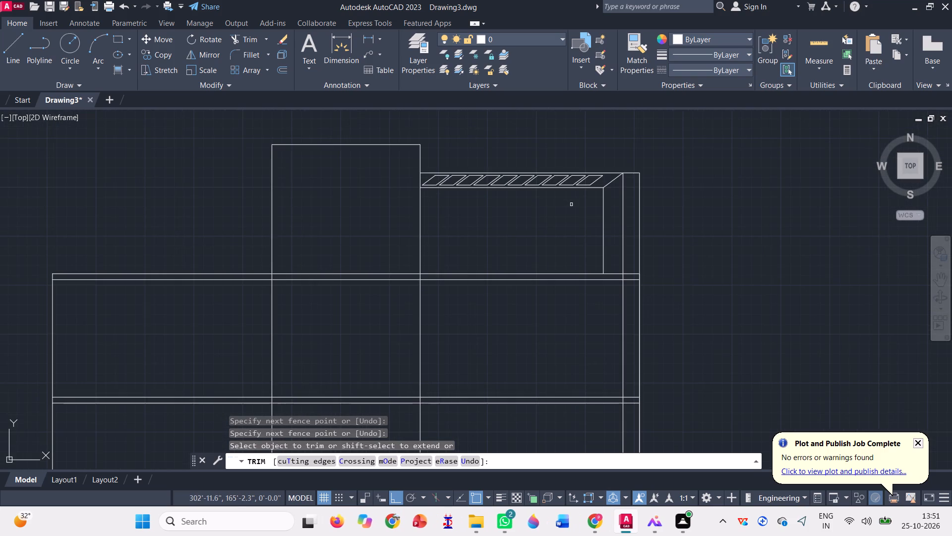
pyautogui.press('Escape')
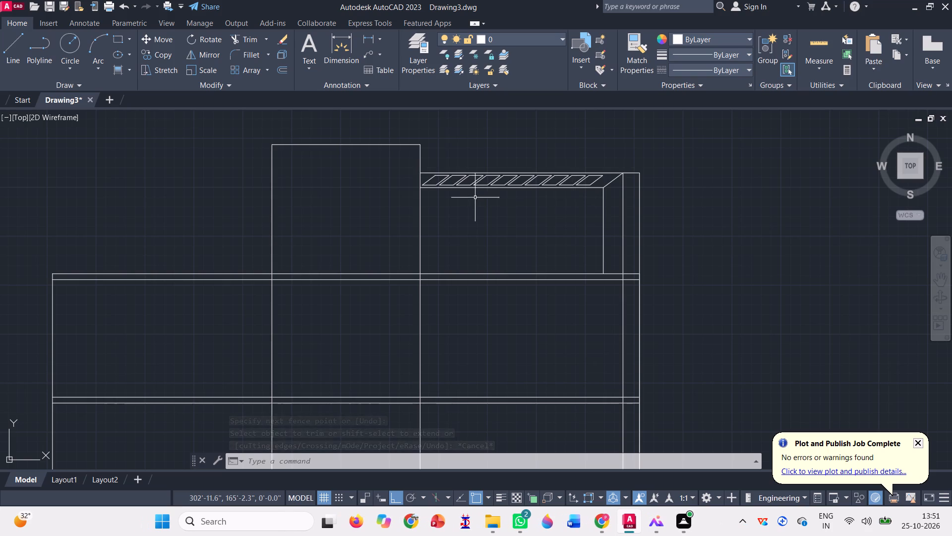
# Copy the first slanted panel's two diagonals and upper edge one panel spacing to the left, across the central block's edge.
pyautogui.scroll(1, 466, 170)
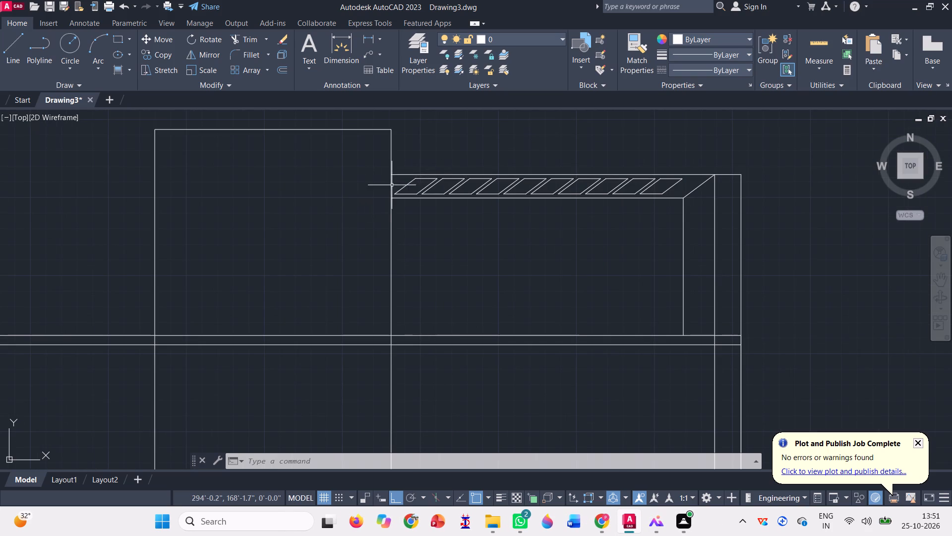
pyautogui.scroll(2, 400, 176)
pyautogui.scroll(1, 447, 191)
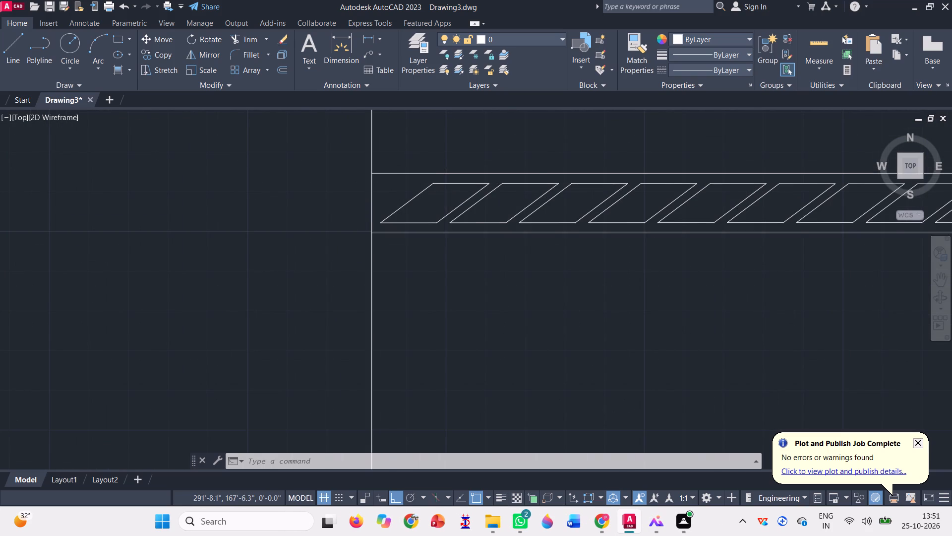
pyautogui.click(488, 206)
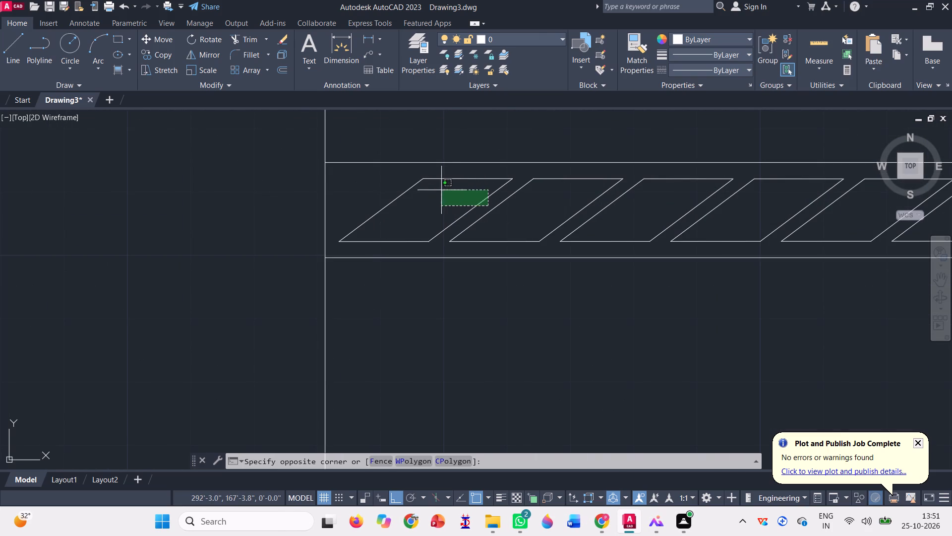
pyautogui.click(413, 178)
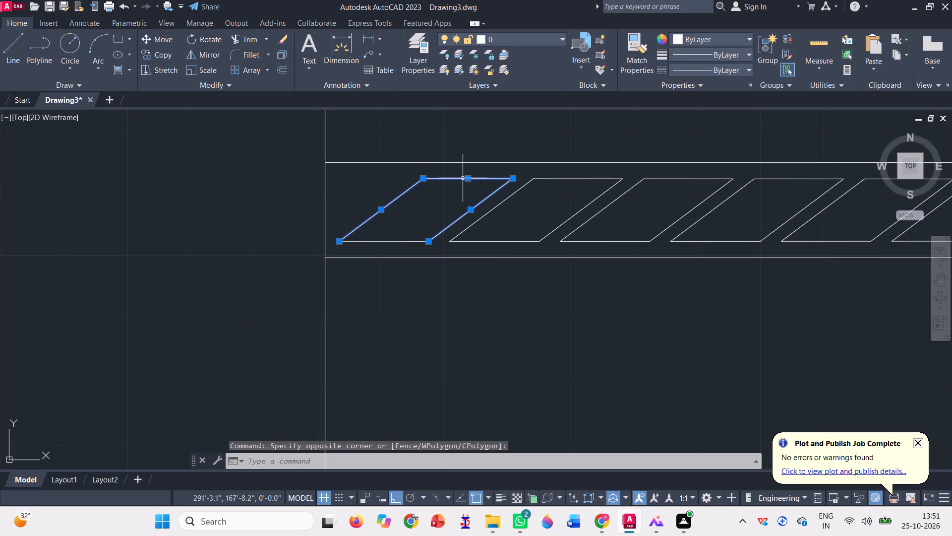
pyautogui.write('co')
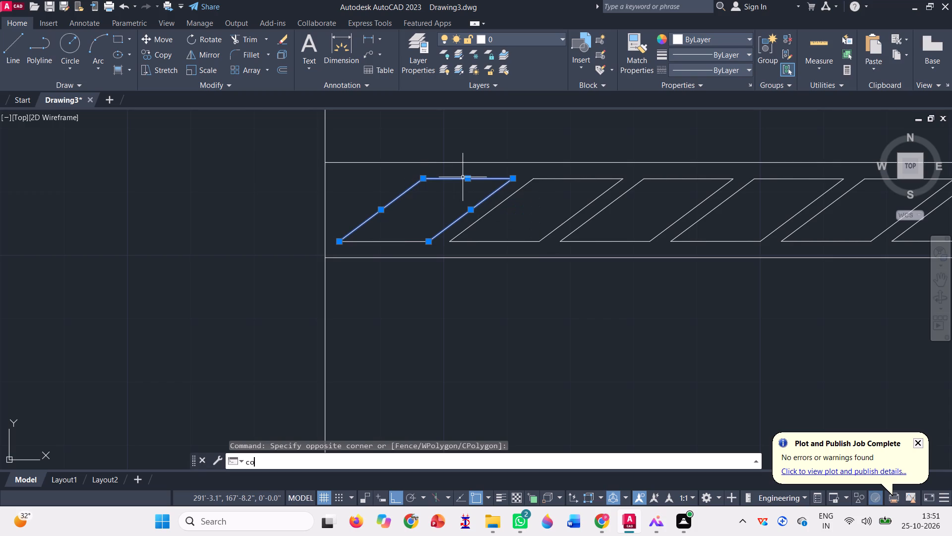
pyautogui.press('space')
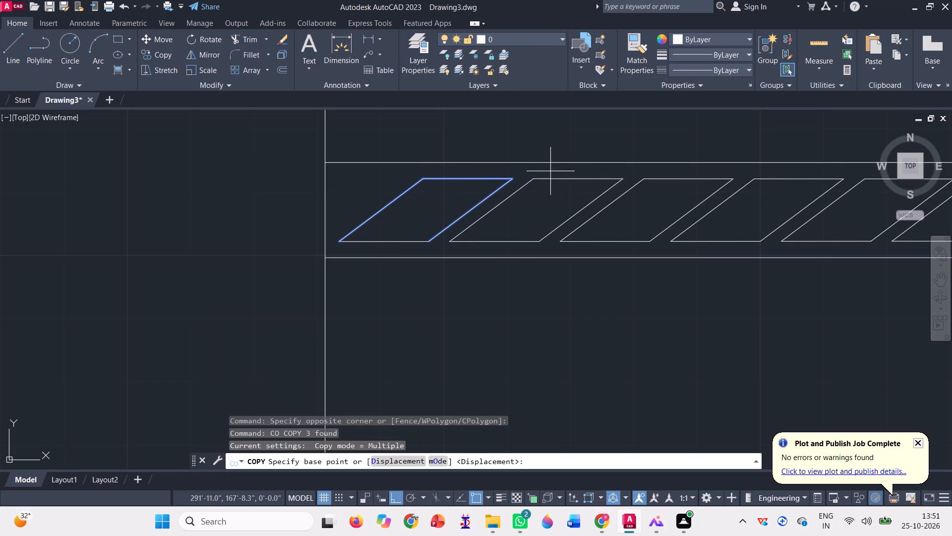
pyautogui.click(535, 175)
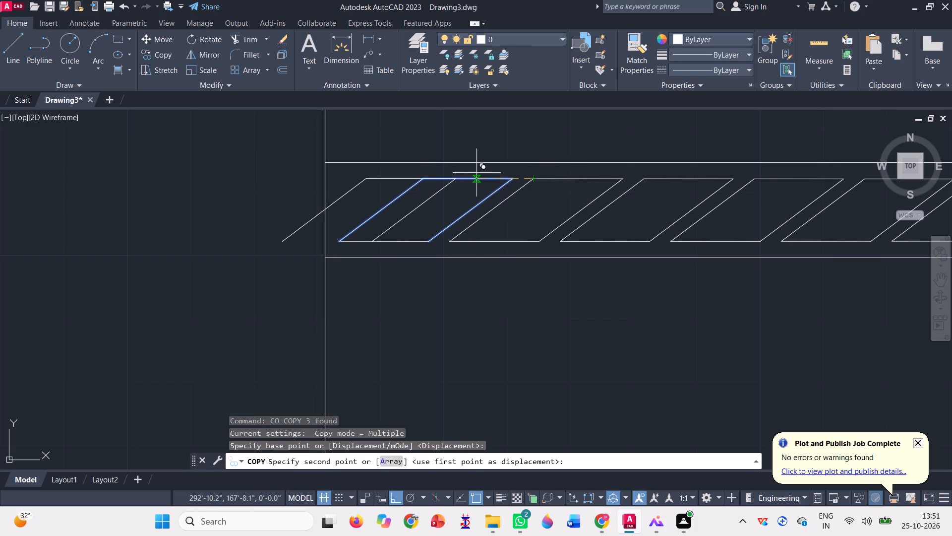
pyautogui.click(422, 179)
pyautogui.press('space')
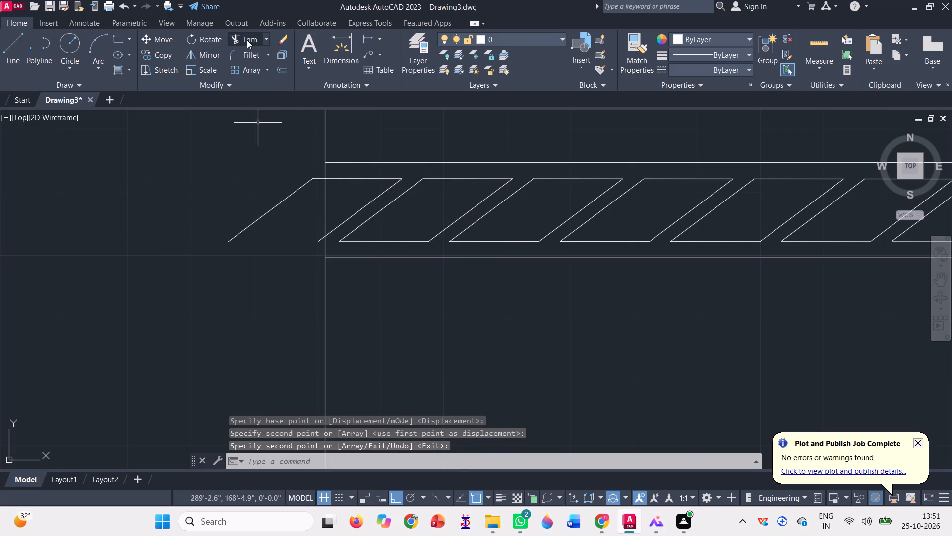
# Trim the copied panel's lines that extend into the central block back to the block's vertical edge.
pyautogui.click(247, 39)
pyautogui.click(301, 207)
pyautogui.click(289, 176)
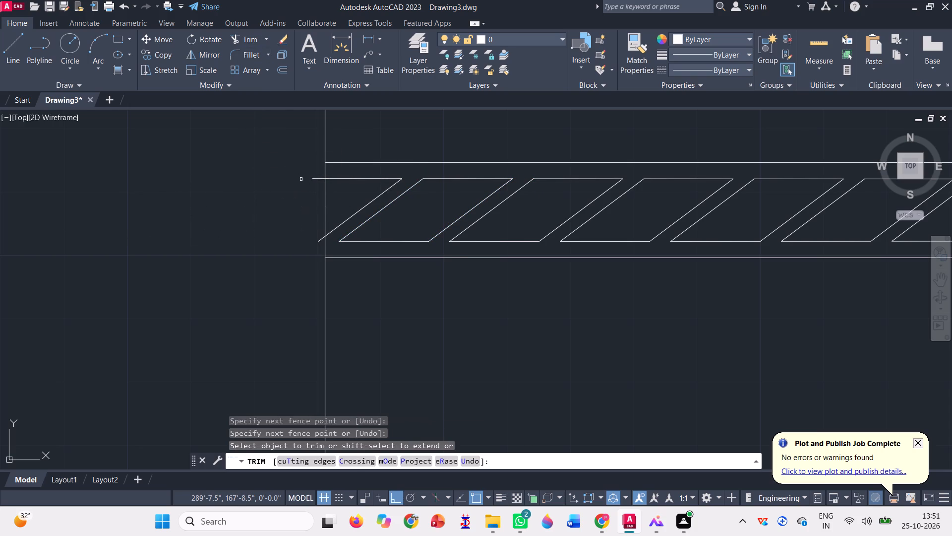
pyautogui.scroll(2, 307, 179)
pyautogui.click(328, 165)
pyautogui.click(333, 190)
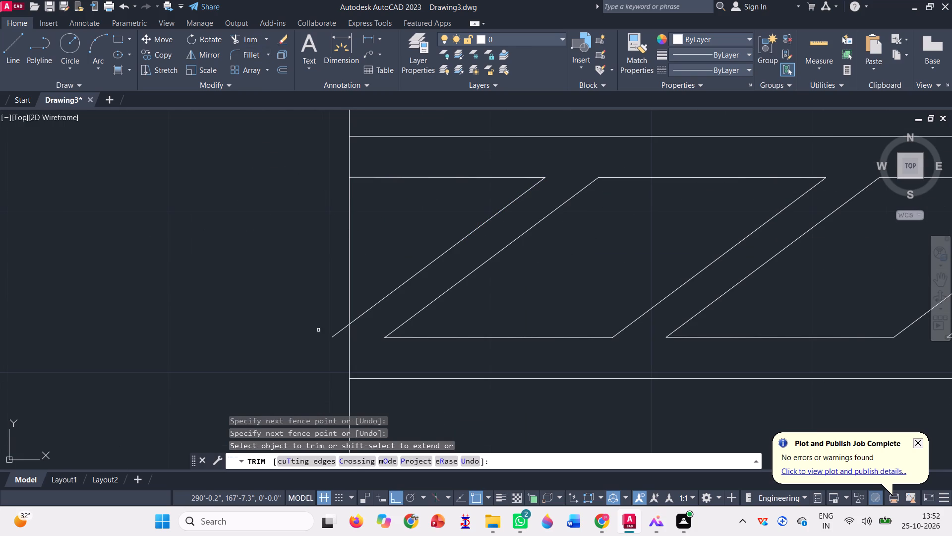
pyautogui.click(337, 335)
pyautogui.scroll(-1, 331, 319)
pyautogui.scroll(-2, 324, 270)
pyautogui.press('Escape')
pyautogui.scroll(-3, 412, 211)
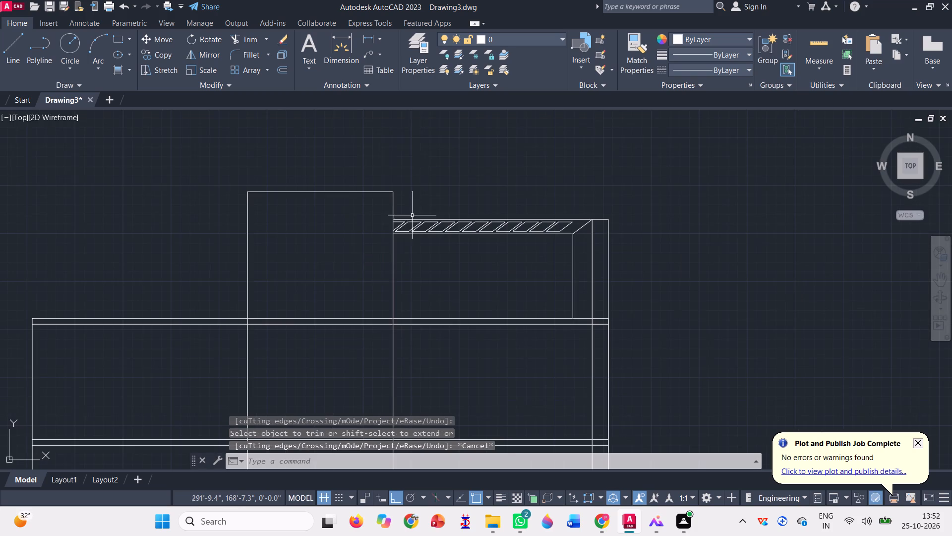
# Draw a short horizontal helper line about 1'-9" long outward from the central block's upper right corner.
pyautogui.scroll(-1, 386, 214)
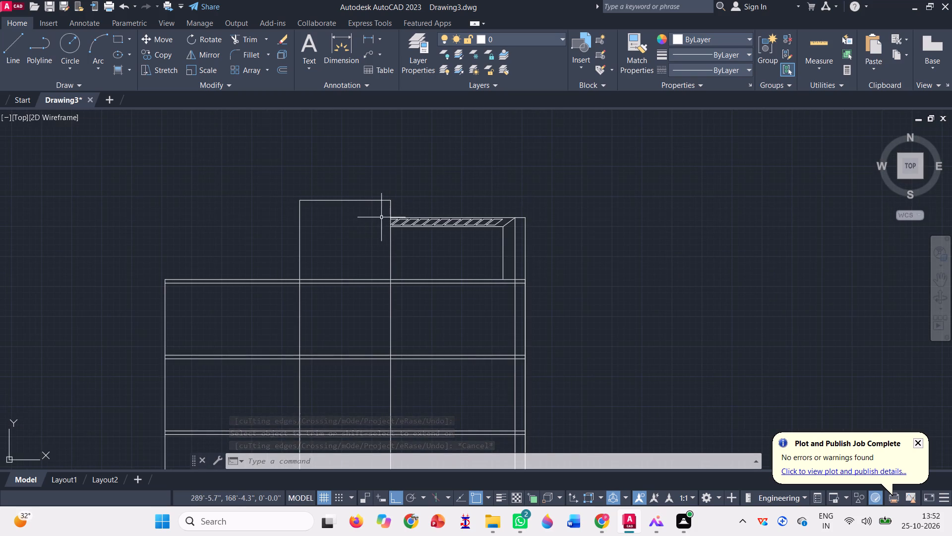
pyautogui.scroll(-1, 434, 196)
pyautogui.scroll(-1, 378, 193)
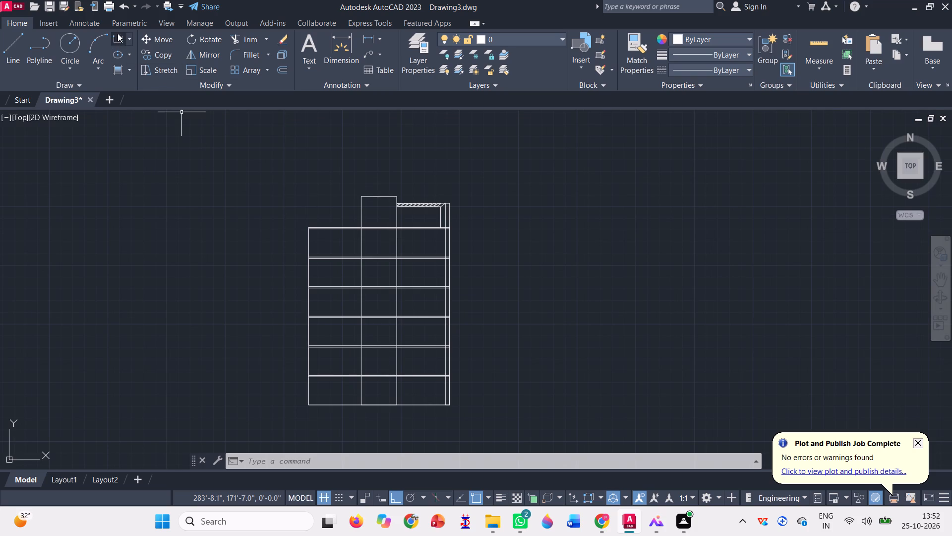
pyautogui.press('l')
pyautogui.press('Return')
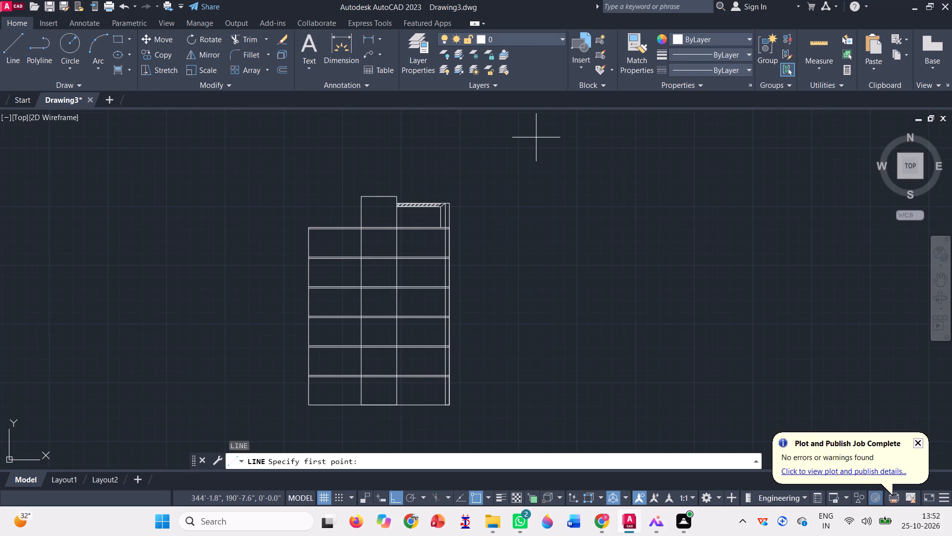
pyautogui.scroll(1, 536, 137)
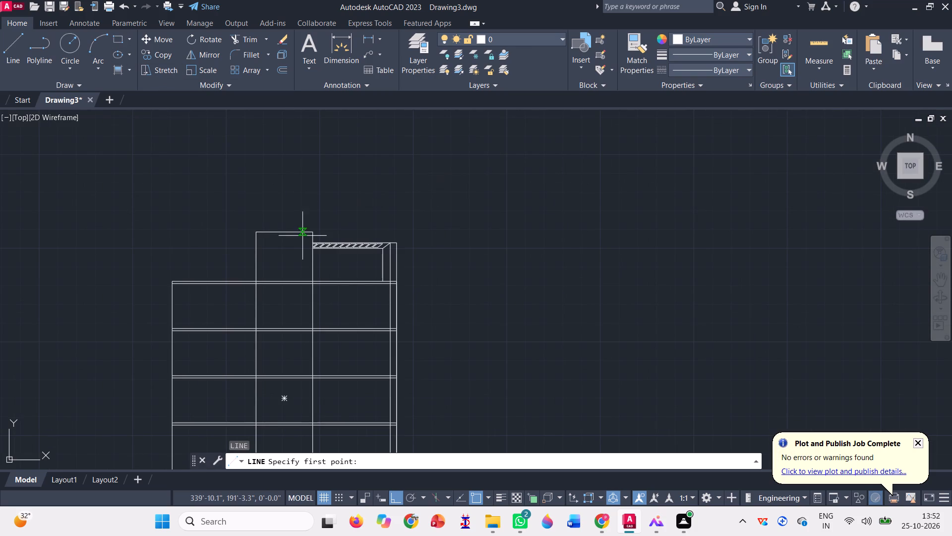
pyautogui.scroll(2, 304, 232)
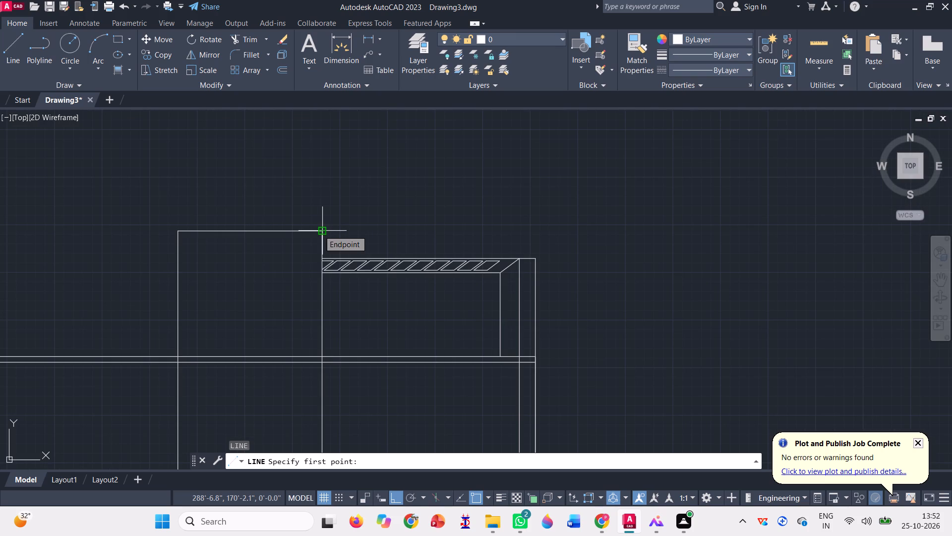
pyautogui.click(319, 230)
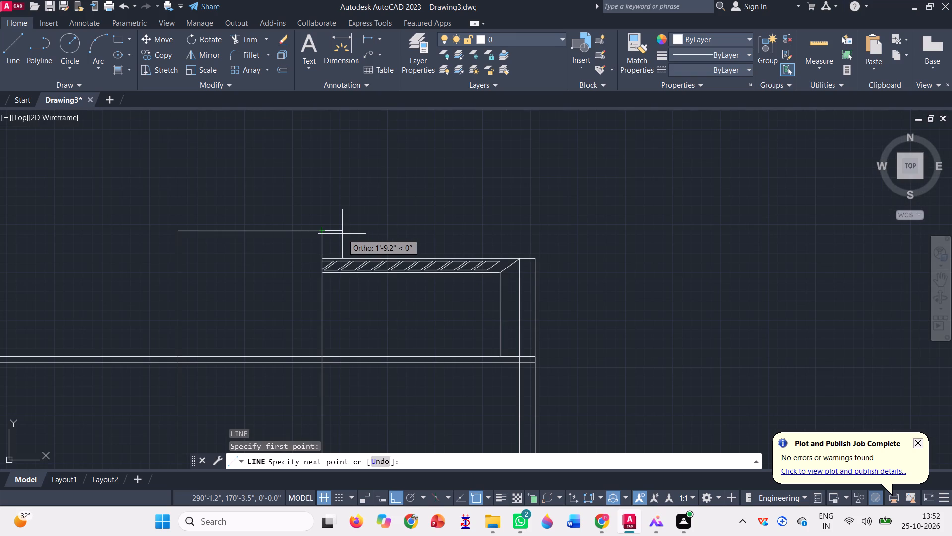
pyautogui.click(342, 234)
pyautogui.press('space')
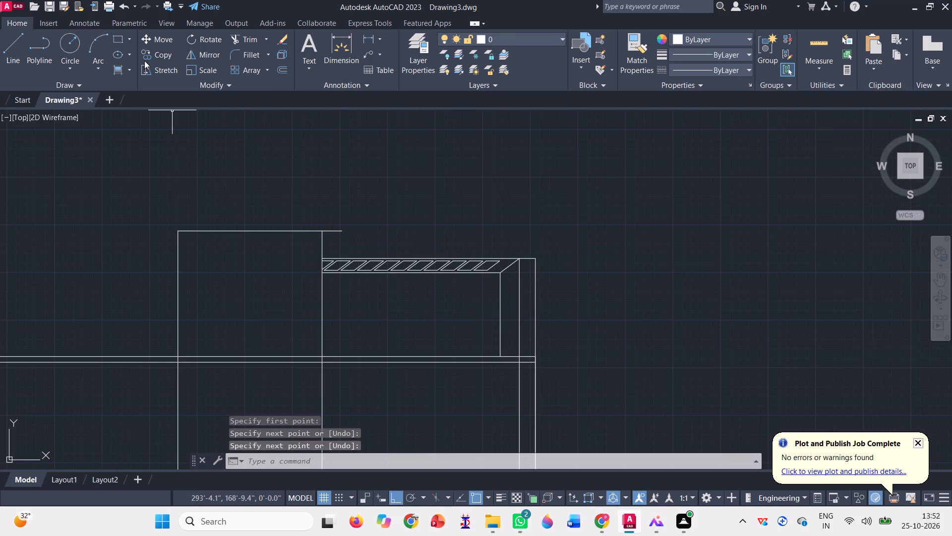
# Draw a thin cap rectangle on top of the central block, from the helper line's midpoint to slightly past the block's left edge.
pyautogui.click(115, 39)
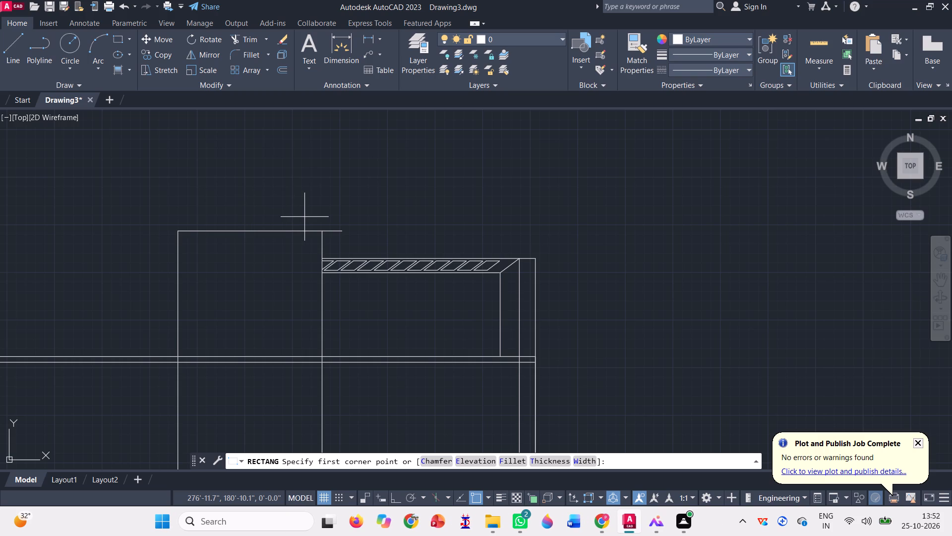
pyautogui.scroll(2, 304, 217)
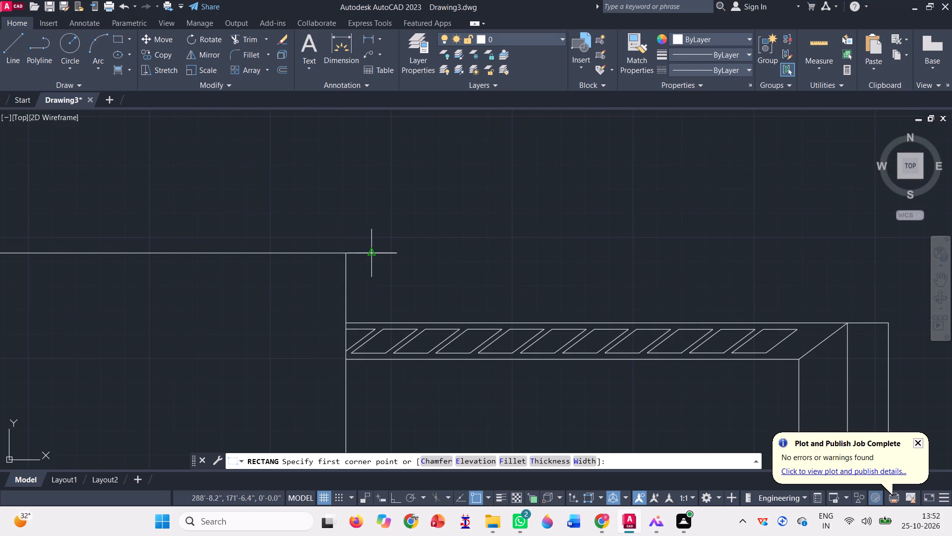
pyautogui.click(372, 253)
pyautogui.scroll(-1, 387, 228)
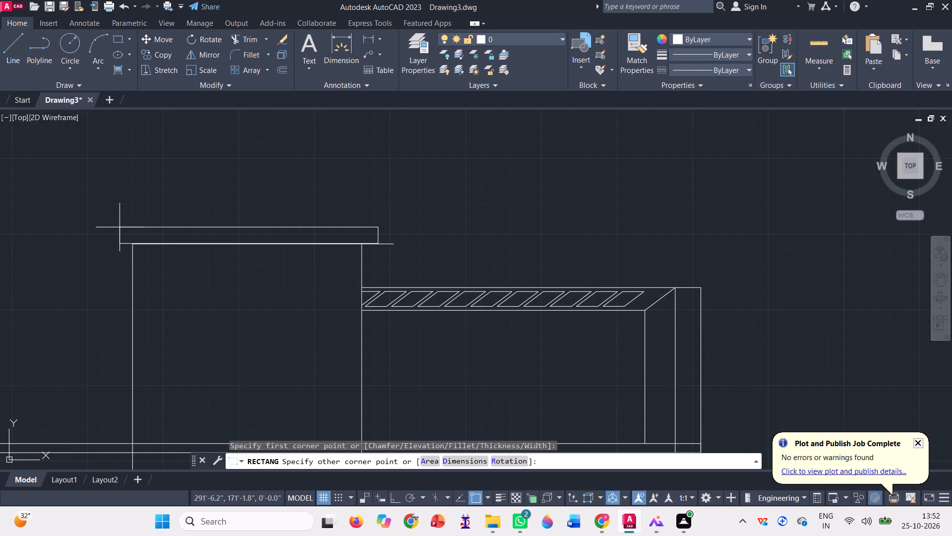
pyautogui.click(119, 227)
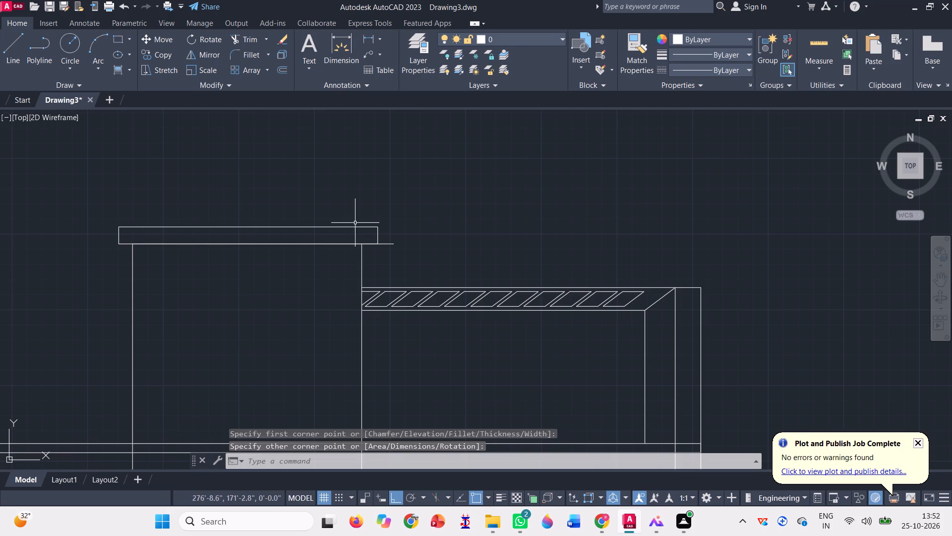
# Delete the short helper line beside the roof cap.
pyautogui.click(386, 243)
pyautogui.press('Delete')
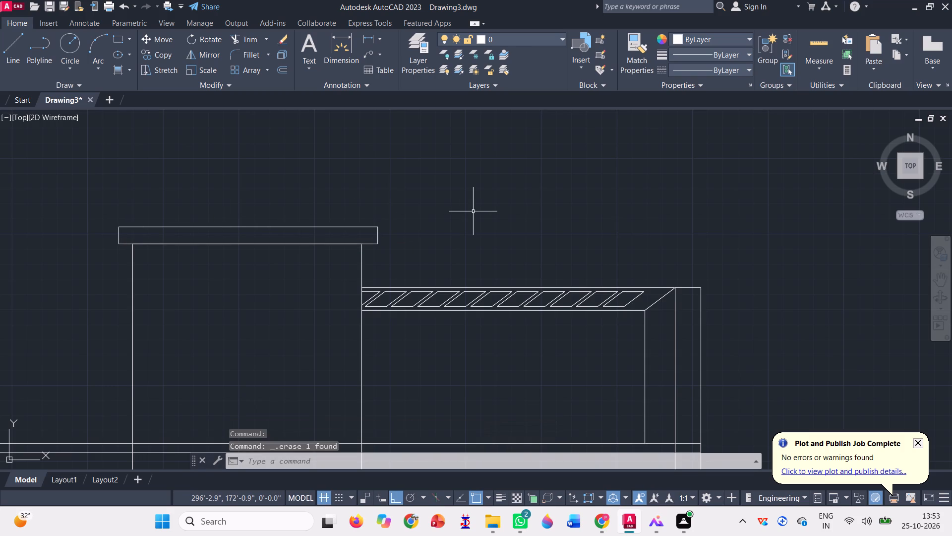
# Draw a narrow full-height rectangle inside the central block's left edge, from the underside of the cap down to the base line.
pyautogui.scroll(-3, 358, 224)
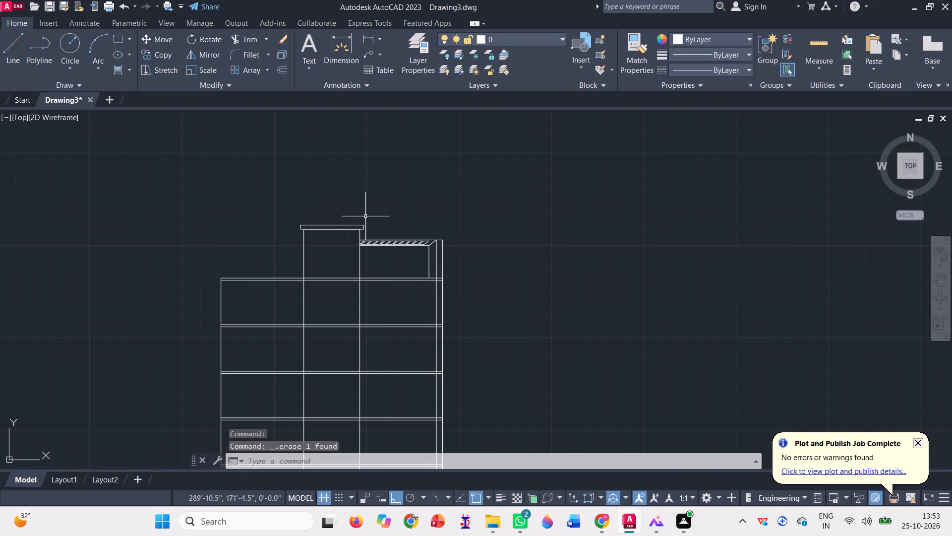
pyautogui.scroll(-1, 365, 216)
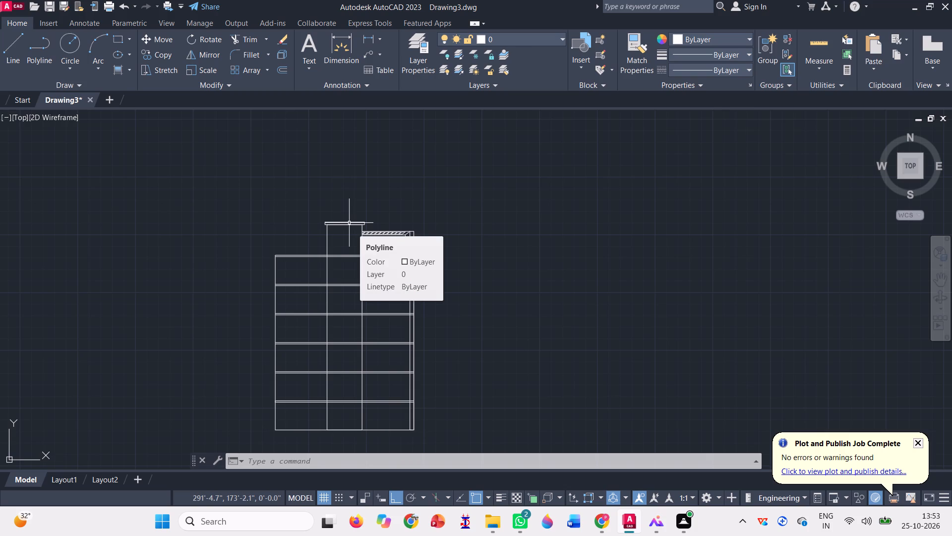
pyautogui.click(121, 37)
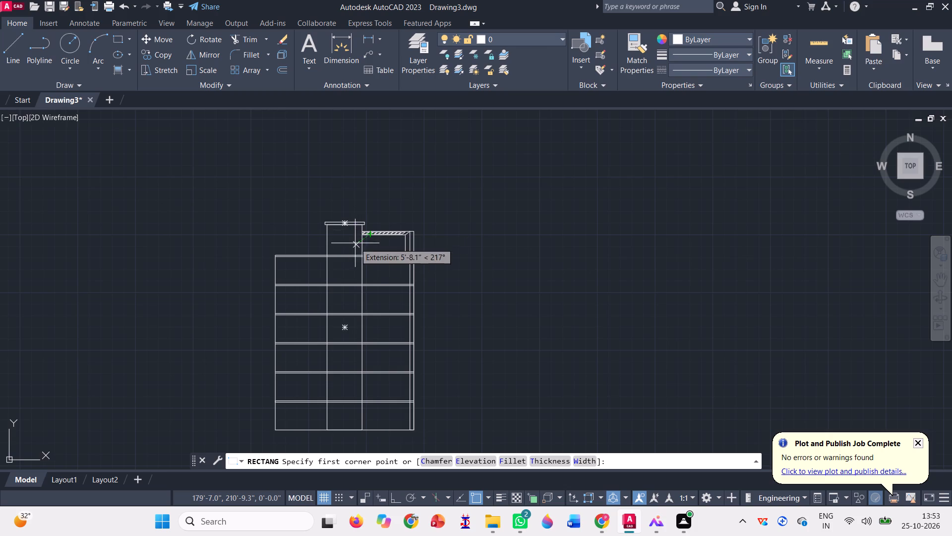
pyautogui.scroll(-1, 327, 199)
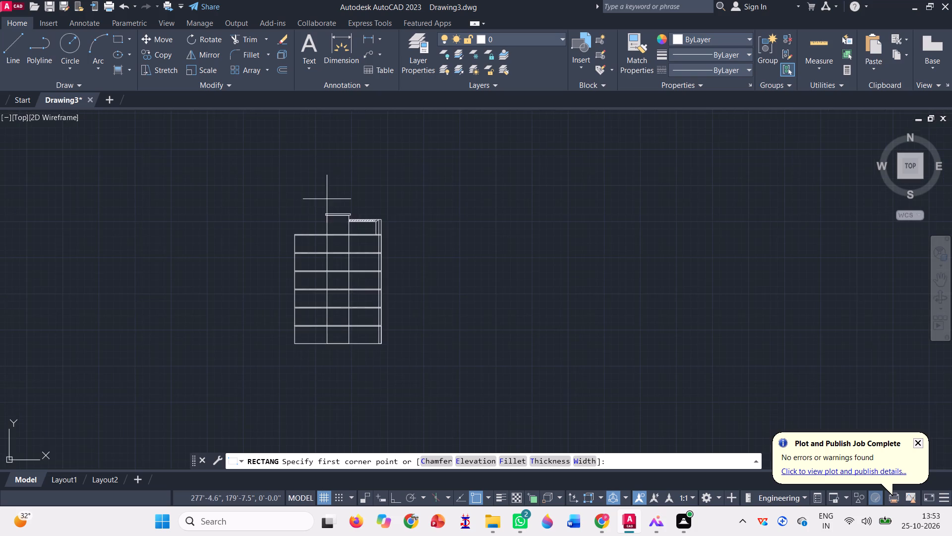
pyautogui.scroll(3, 331, 215)
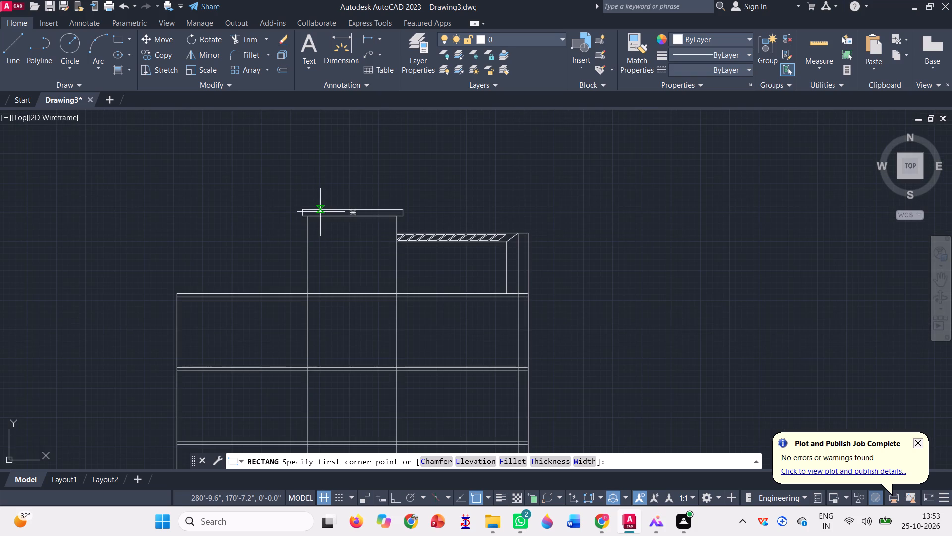
pyautogui.scroll(-1, 320, 212)
pyautogui.scroll(3, 303, 226)
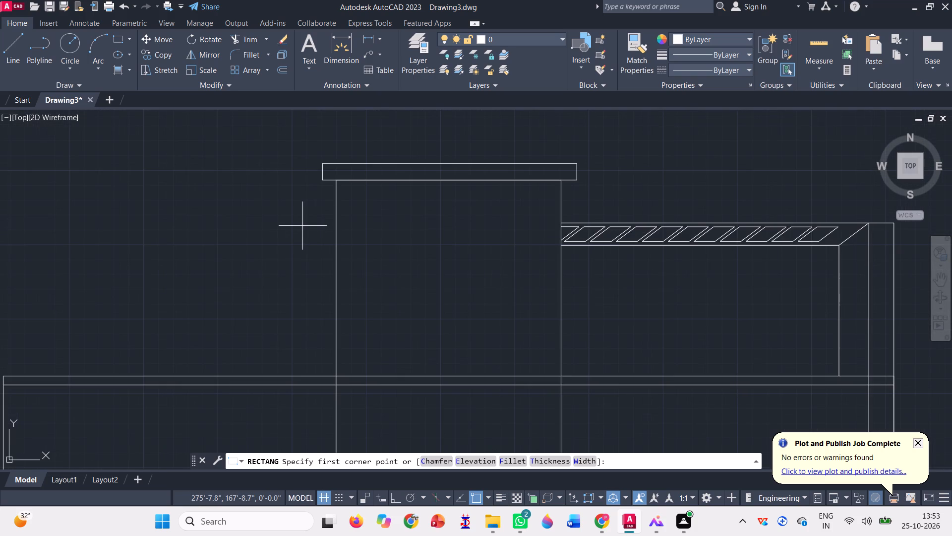
pyautogui.click(339, 179)
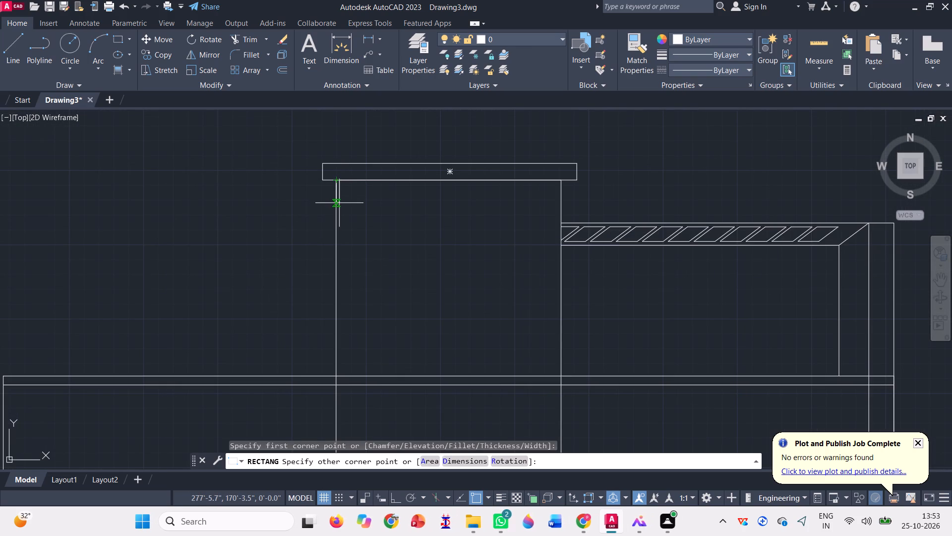
pyautogui.scroll(-5, 341, 187)
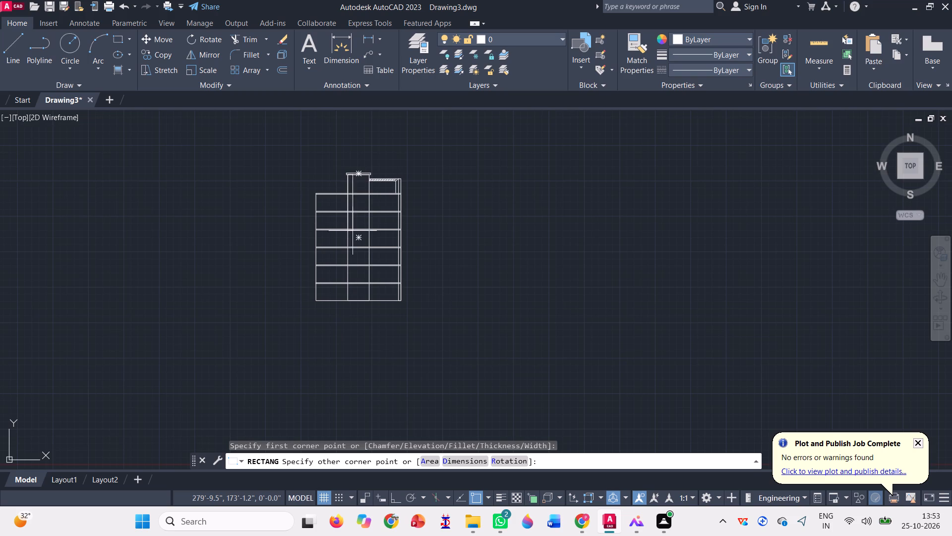
pyautogui.scroll(2, 353, 297)
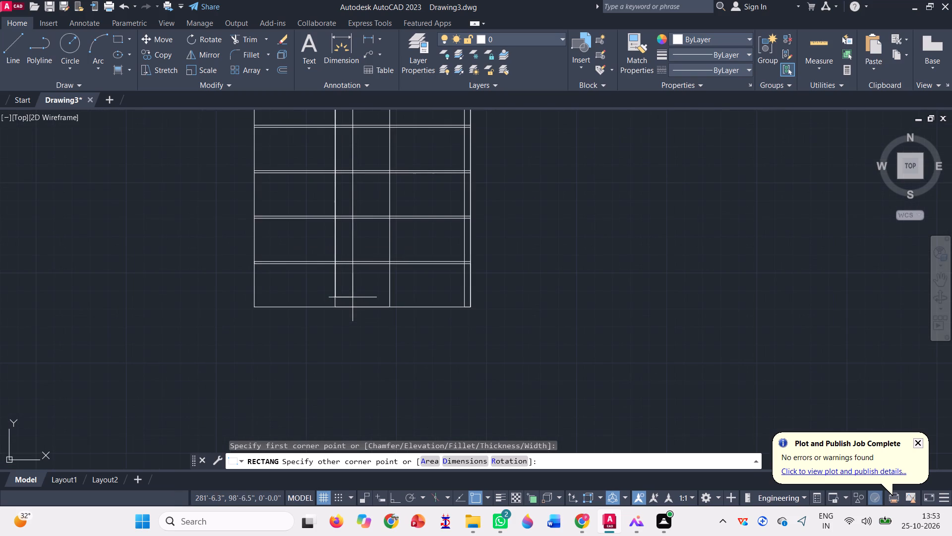
pyautogui.scroll(1, 338, 306)
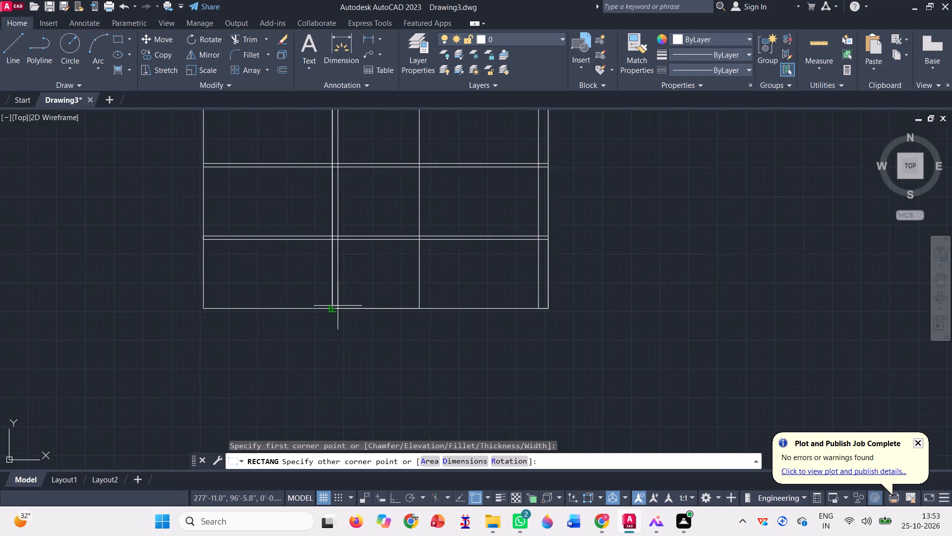
pyautogui.scroll(4, 338, 306)
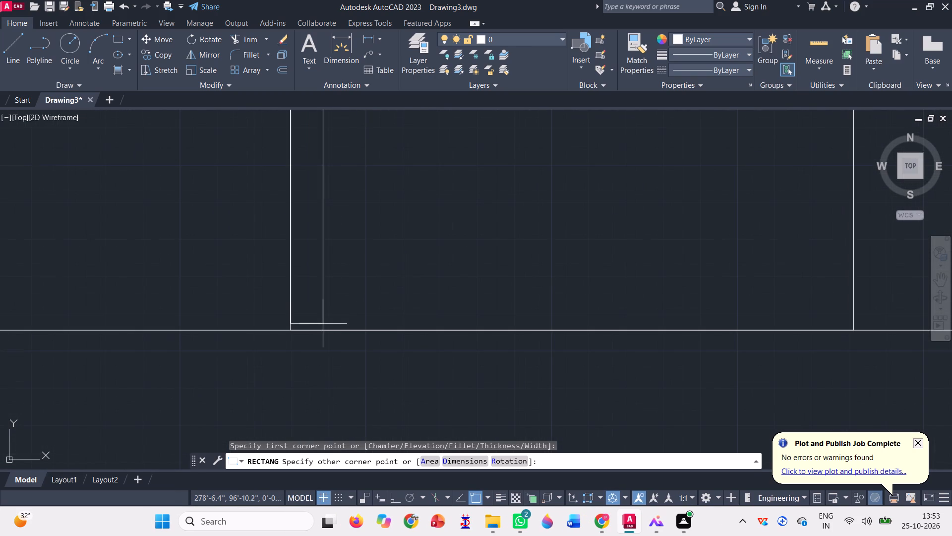
pyautogui.click(310, 329)
# Copy the narrow full-height rectangle from its lower right corner to the base endpoint of the central block's right edge.
pyautogui.scroll(-3, 334, 358)
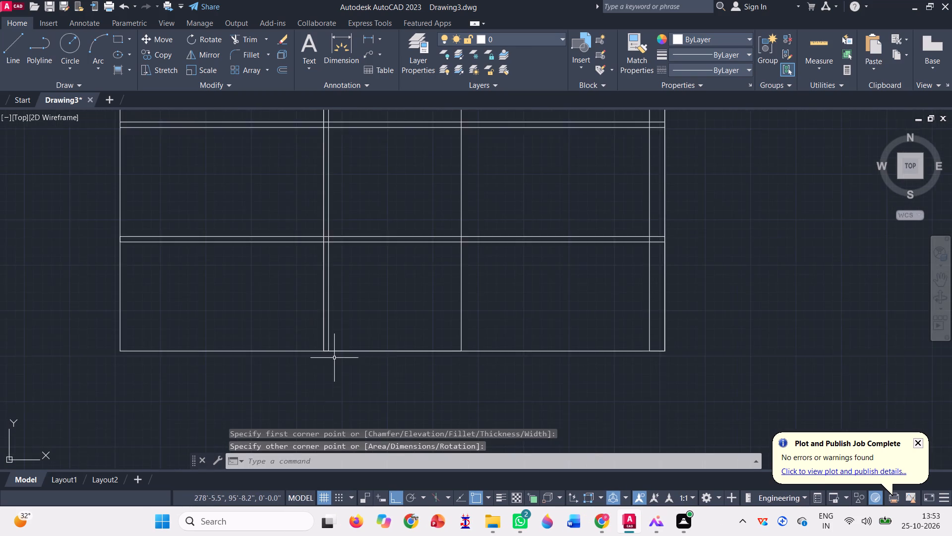
pyautogui.scroll(-2, 334, 358)
pyautogui.scroll(2, 336, 353)
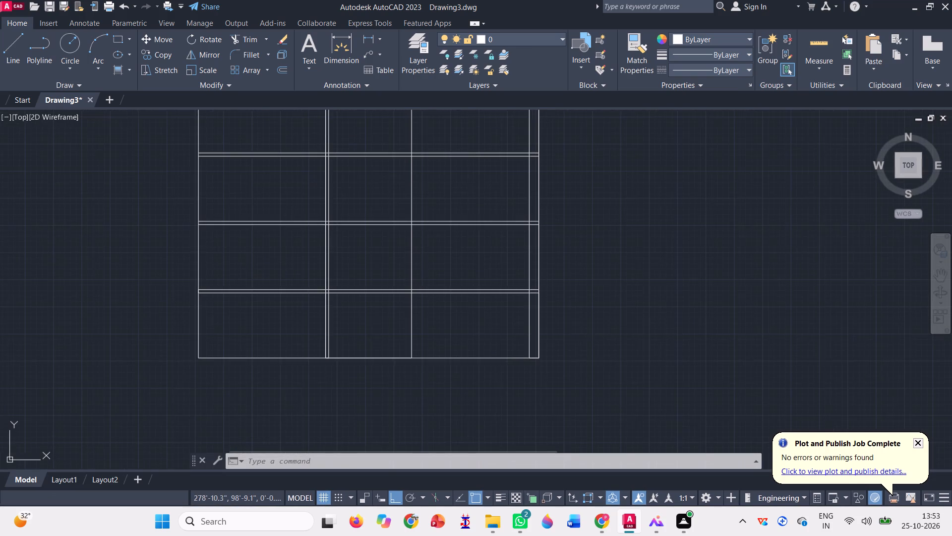
pyautogui.write('xc')
pyautogui.press('Escape')
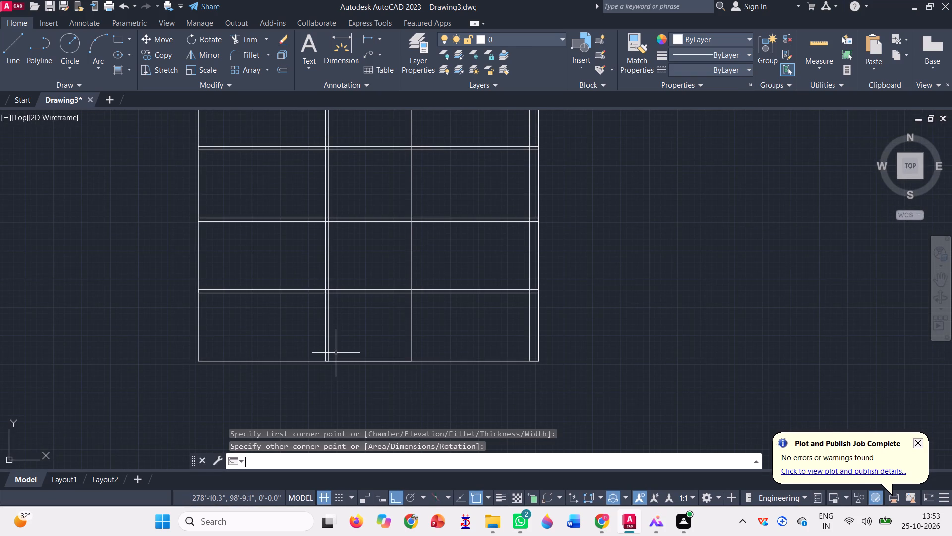
pyautogui.write('co')
pyautogui.press('space')
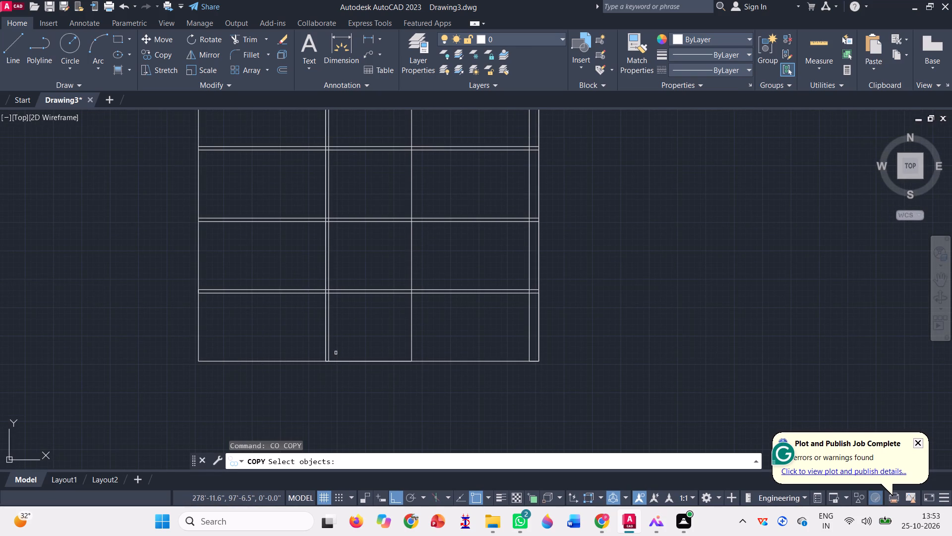
pyautogui.click(330, 332)
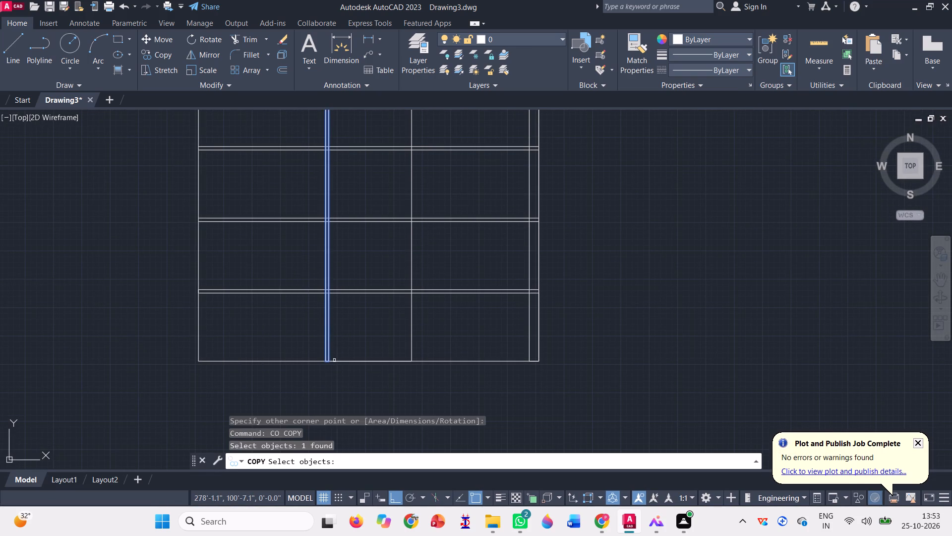
pyautogui.scroll(5, 334, 361)
pyautogui.press('space')
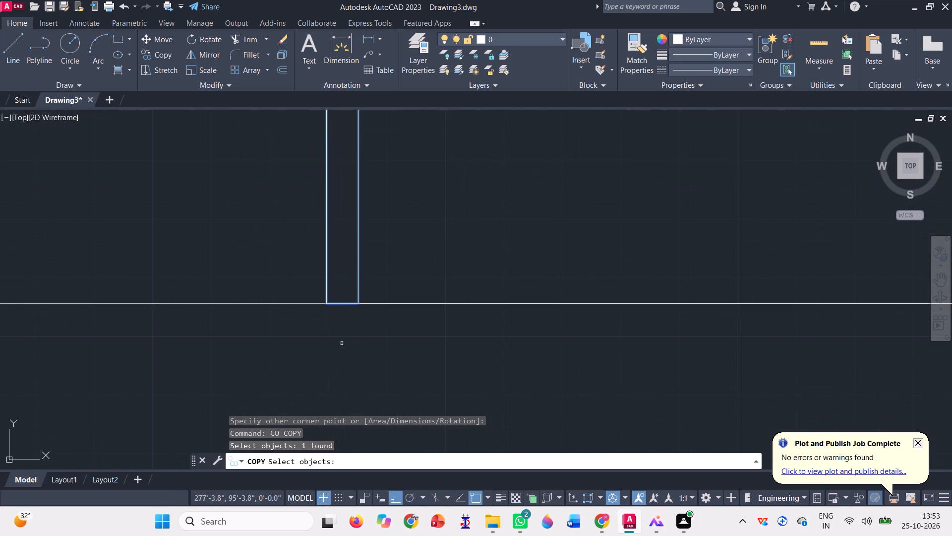
pyautogui.click(359, 305)
pyautogui.scroll(-1, 324, 312)
pyautogui.scroll(-1, 276, 286)
pyautogui.scroll(2, 661, 289)
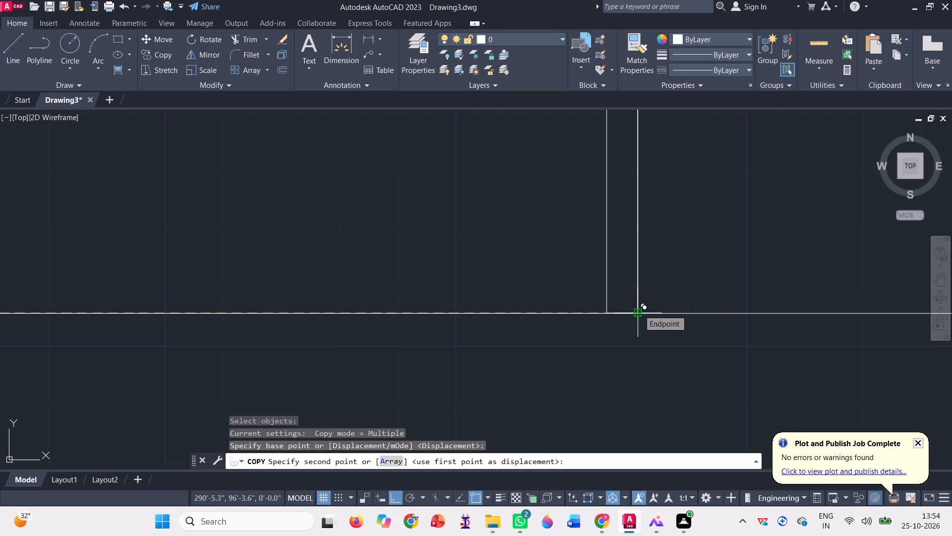
pyautogui.click(639, 309)
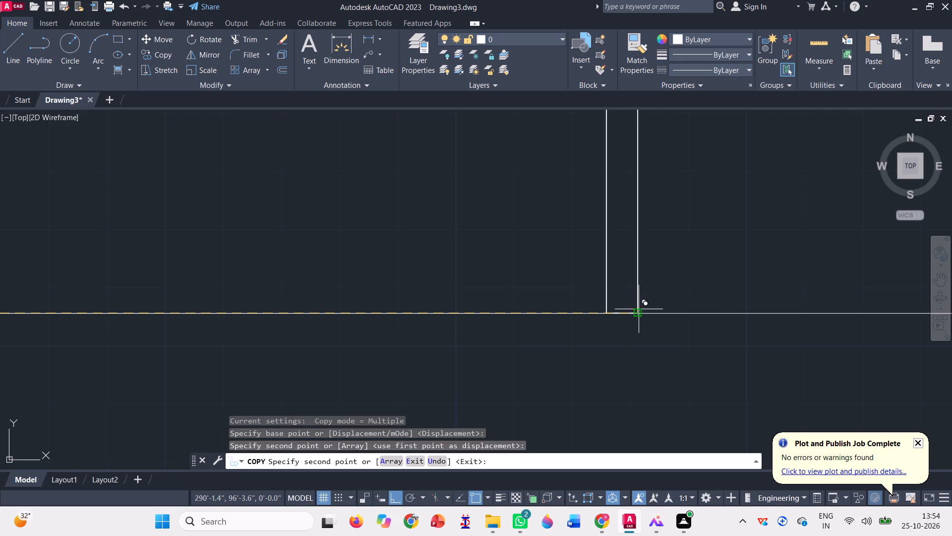
pyautogui.scroll(-8, 426, 331)
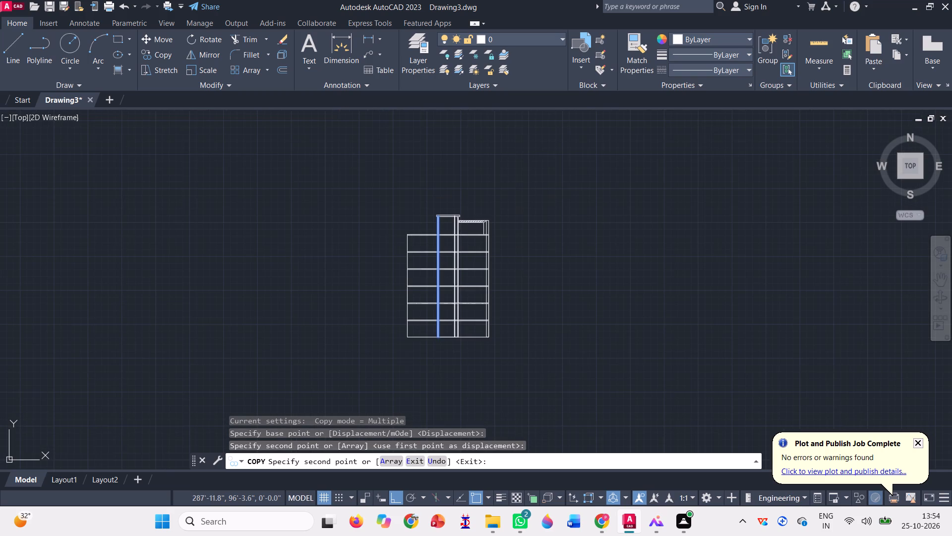
pyautogui.press('space')
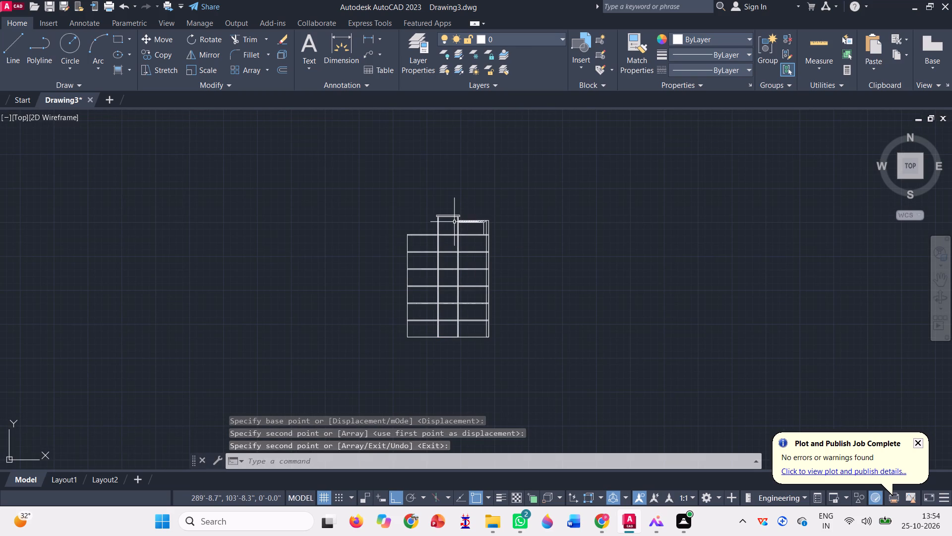
# Trim the two topmost pairs of horizontal floor lines where they cross the central block's left vertical strip.
pyautogui.click(246, 37)
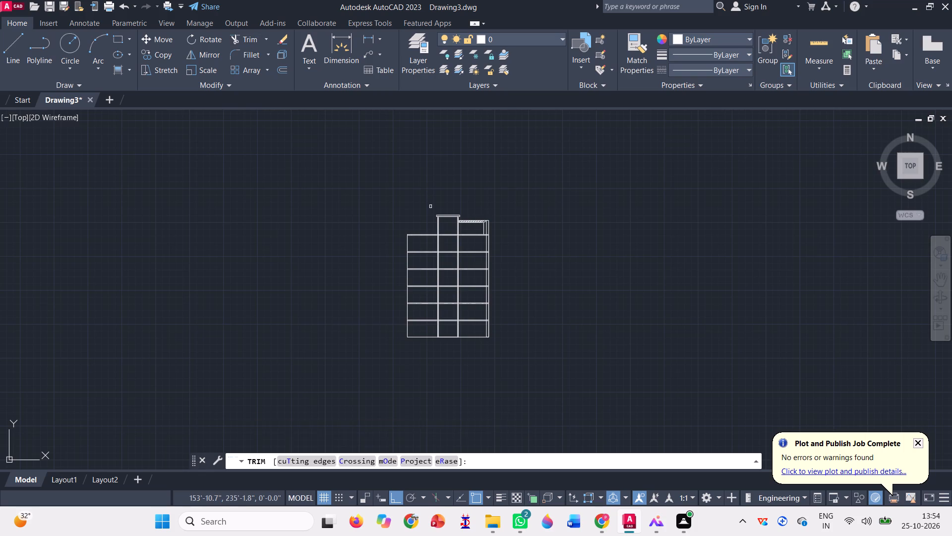
pyautogui.scroll(3, 431, 207)
pyautogui.scroll(3, 479, 334)
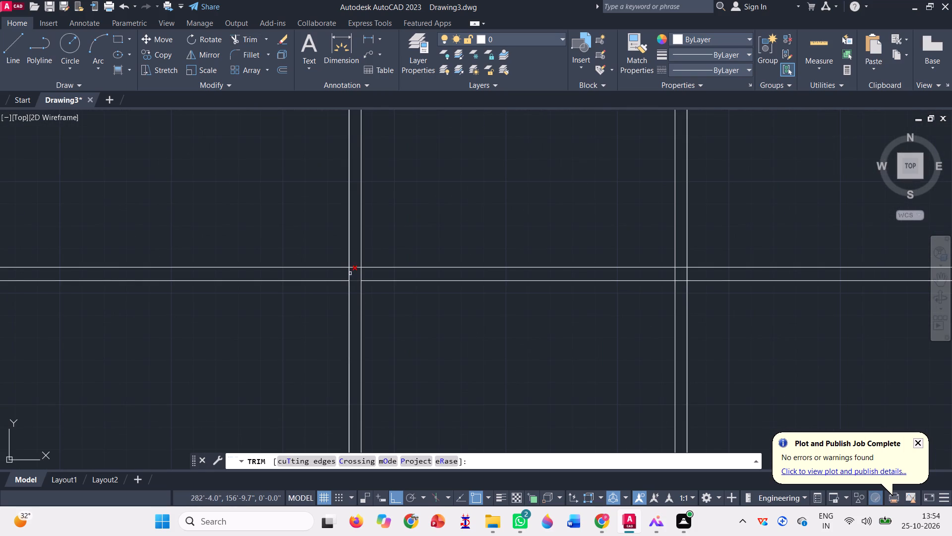
pyautogui.scroll(3, 350, 271)
pyautogui.click(349, 230)
pyautogui.click(359, 328)
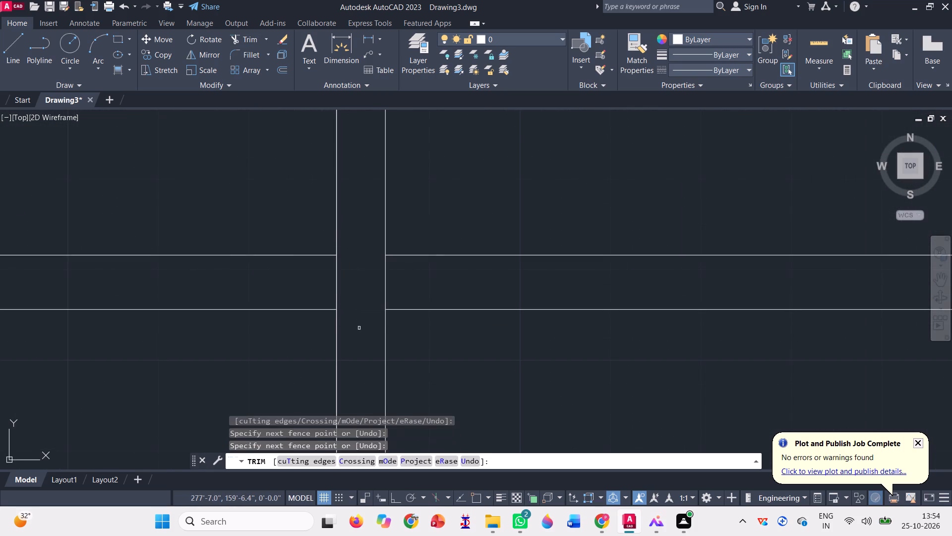
pyautogui.scroll(-6, 350, 225)
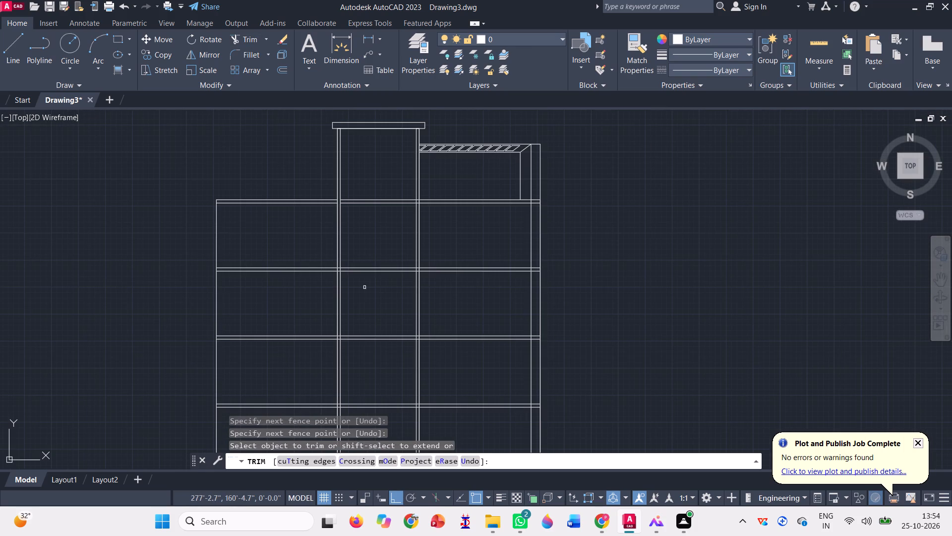
pyautogui.scroll(6, 334, 279)
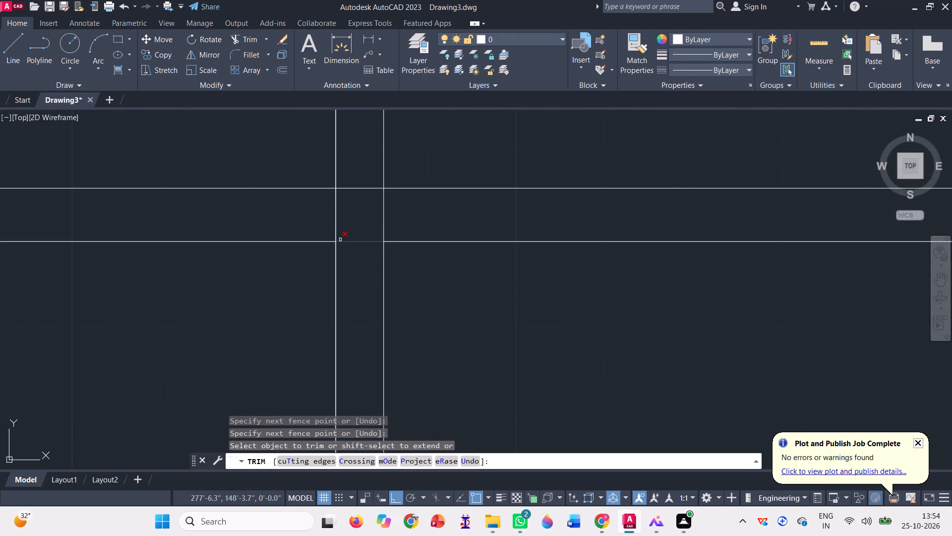
pyautogui.click(353, 164)
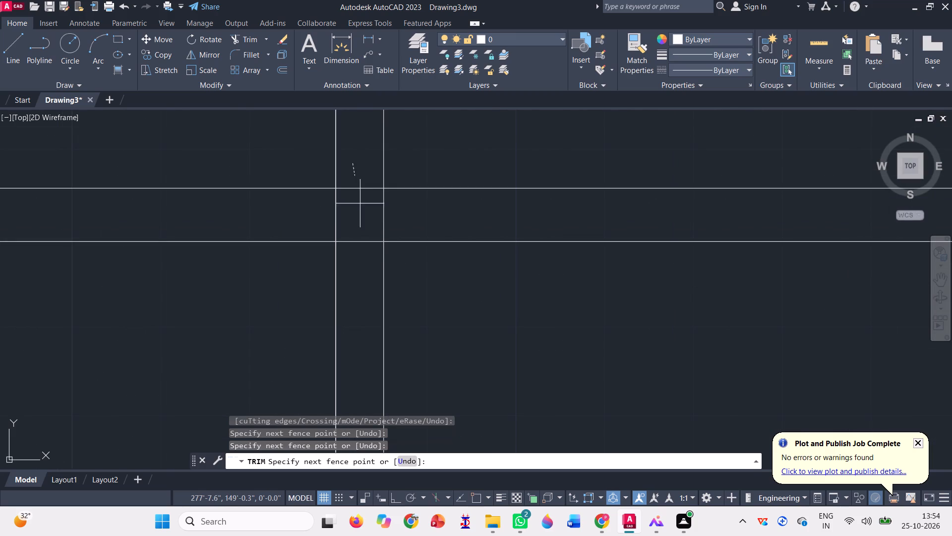
pyautogui.click(367, 268)
# Trim the third and fourth floor-line pairs from the top inside the central block's left vertical strip.
pyautogui.scroll(-7, 353, 224)
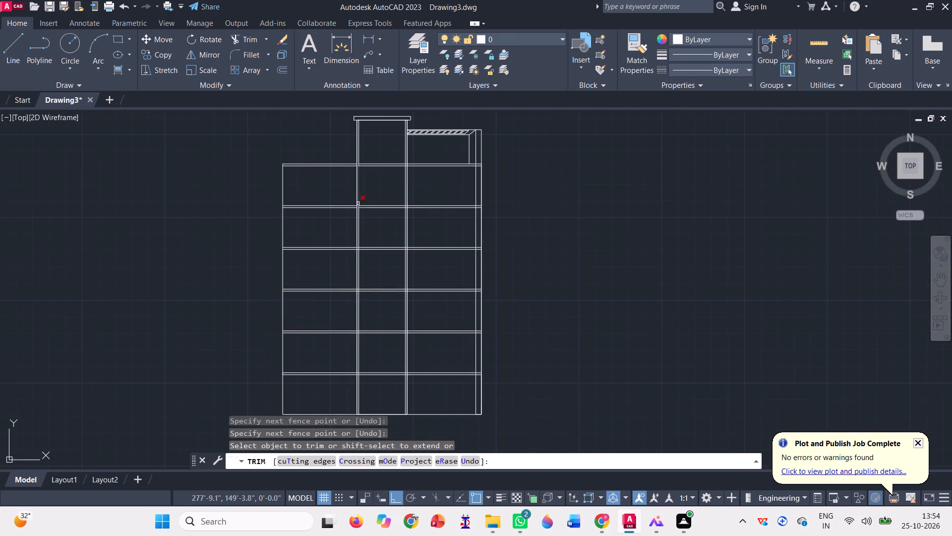
pyautogui.scroll(3, 374, 269)
pyautogui.scroll(3, 305, 172)
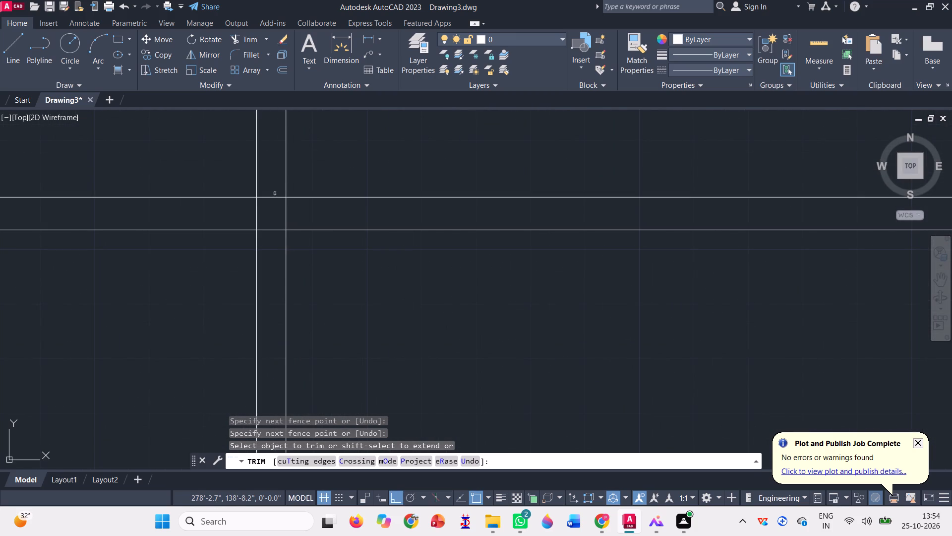
pyautogui.click(273, 191)
pyautogui.click(276, 246)
pyautogui.scroll(-1, 265, 196)
pyautogui.scroll(-2, 373, 154)
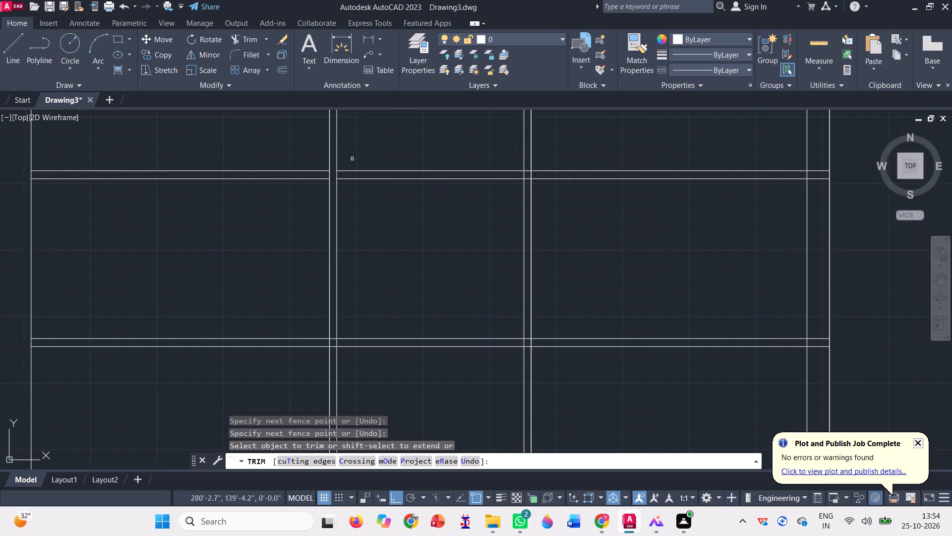
pyautogui.scroll(-1, 345, 158)
pyautogui.scroll(3, 329, 282)
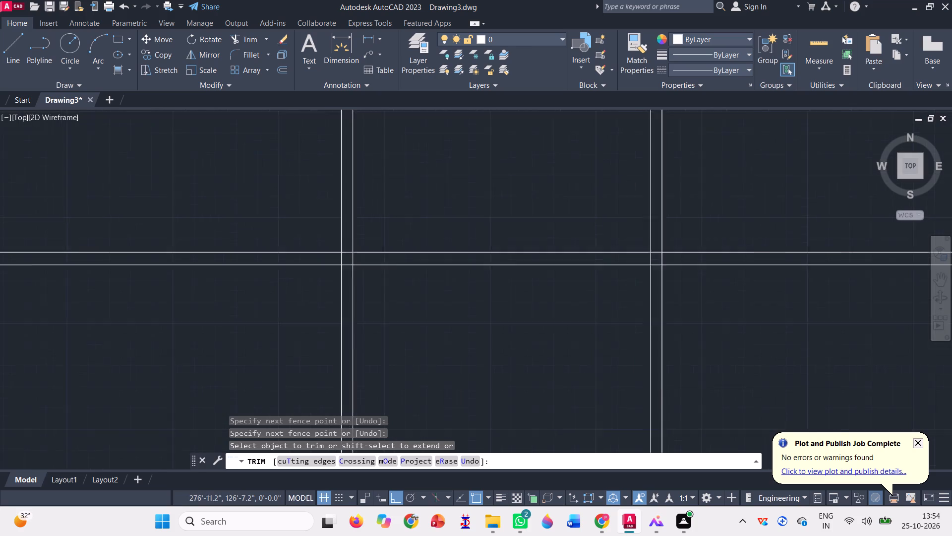
pyautogui.scroll(3, 346, 244)
pyautogui.click(377, 188)
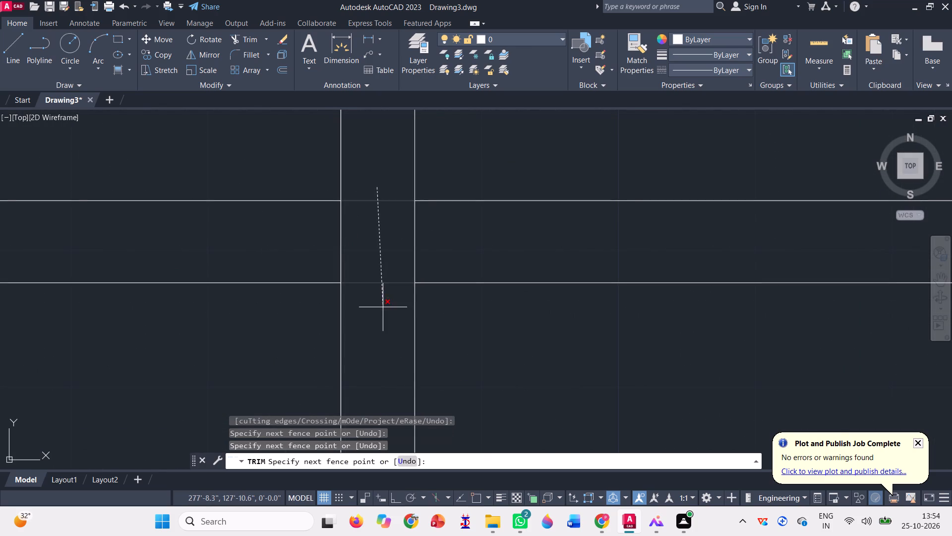
pyautogui.click(383, 307)
# Trim the two lowest floor-line pairs inside the central block's left vertical strip.
pyautogui.scroll(-6, 354, 240)
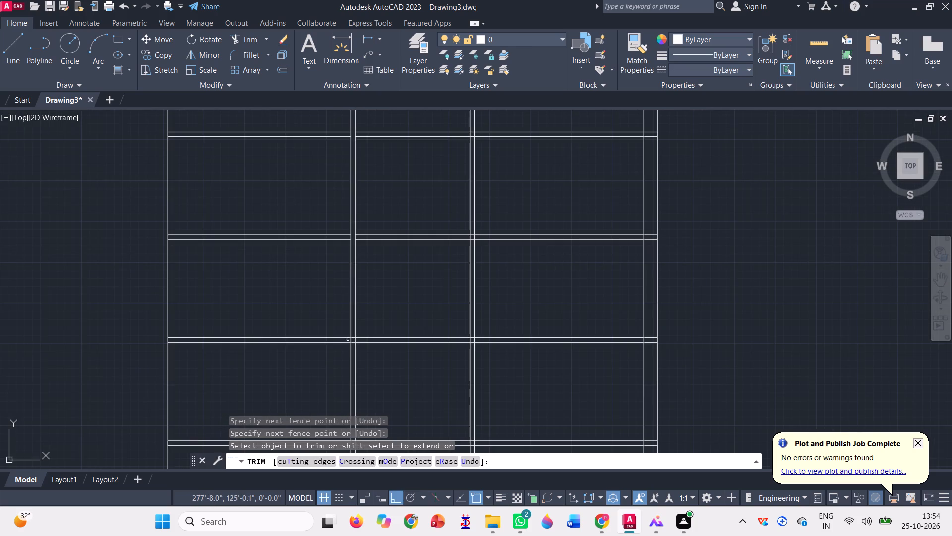
pyautogui.scroll(3, 344, 352)
pyautogui.click(374, 282)
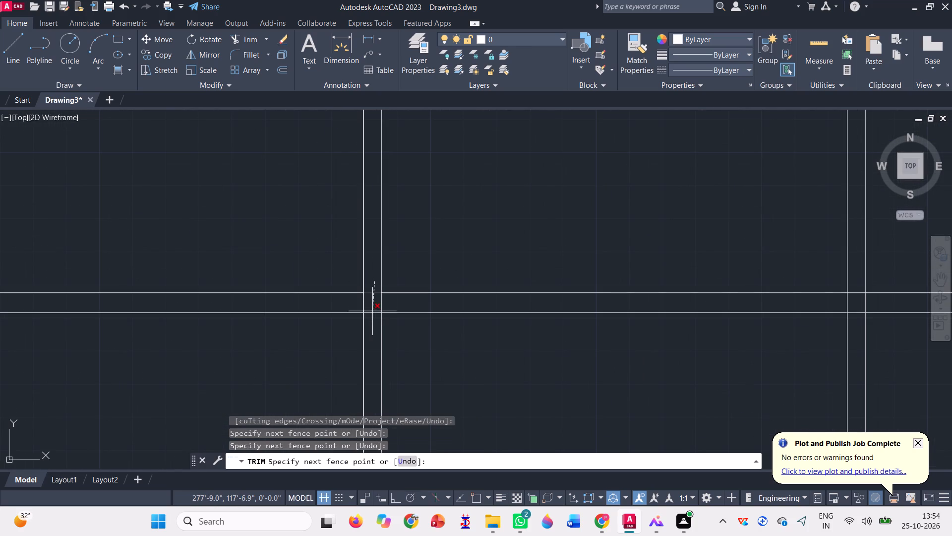
pyautogui.click(370, 324)
pyautogui.scroll(-3, 369, 273)
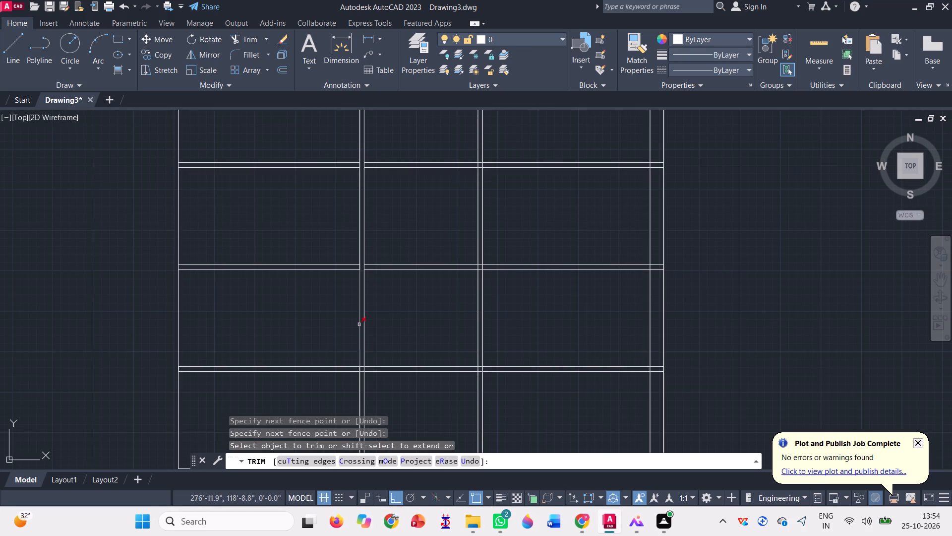
pyautogui.scroll(3, 351, 376)
pyautogui.click(385, 331)
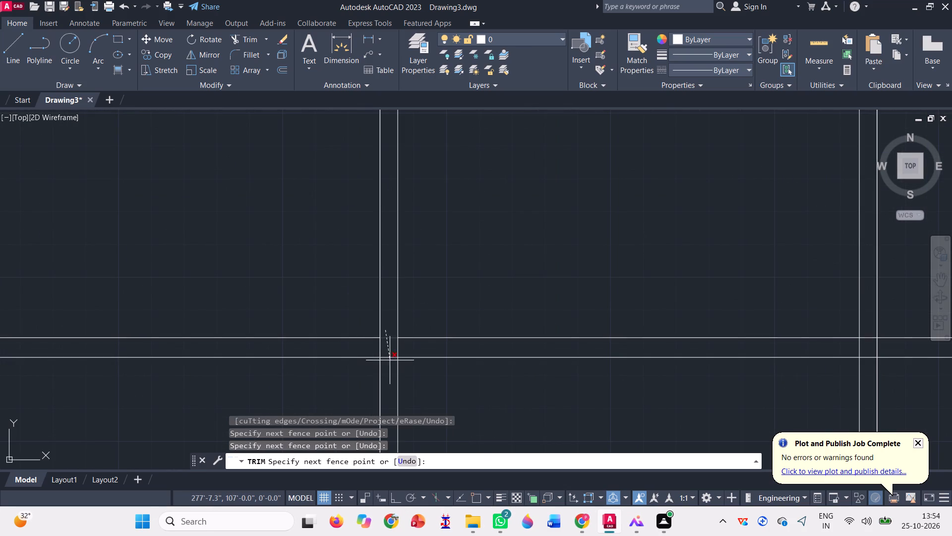
pyautogui.click(390, 372)
# Trim the two lowest floor-line pairs where they cross the central block's right vertical strip.
pyautogui.scroll(-4, 395, 294)
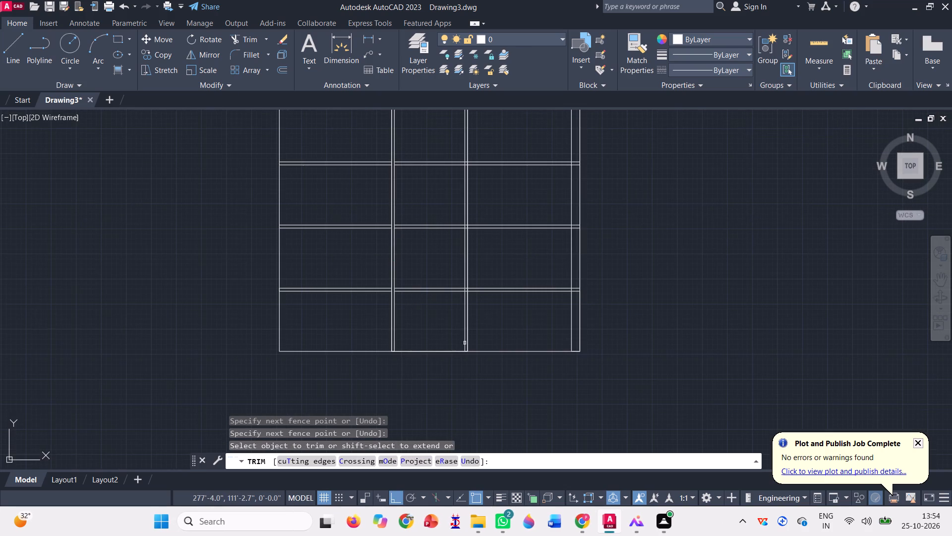
pyautogui.scroll(4, 473, 289)
pyautogui.scroll(3, 407, 307)
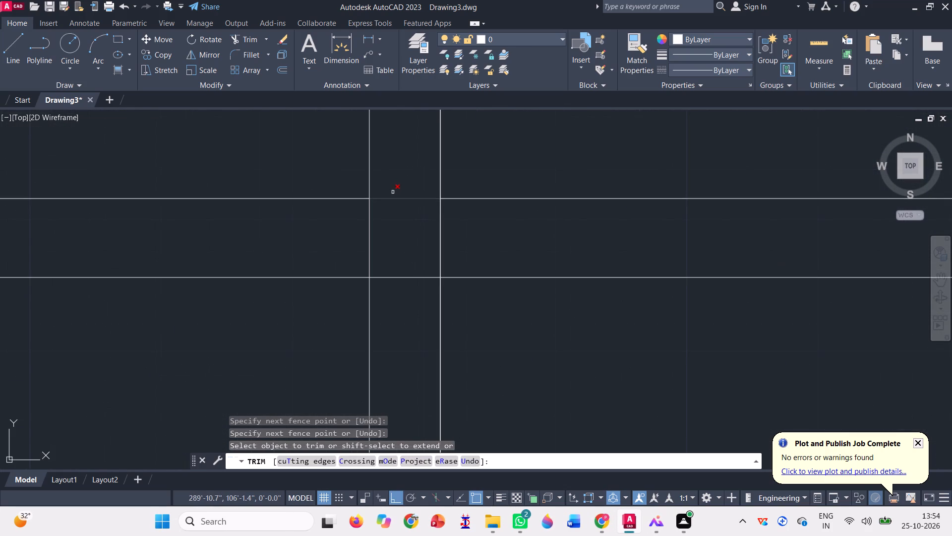
pyautogui.click(393, 188)
pyautogui.click(385, 315)
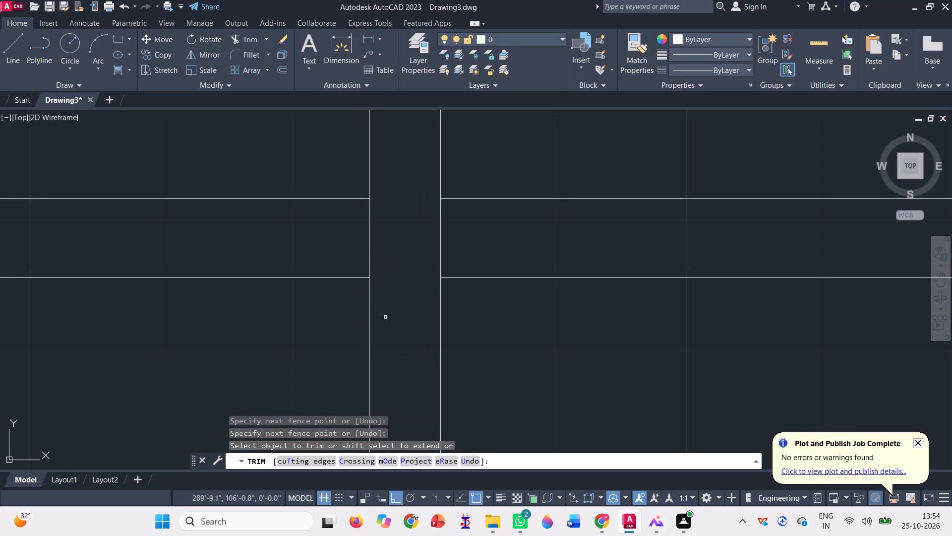
pyautogui.scroll(-6, 402, 361)
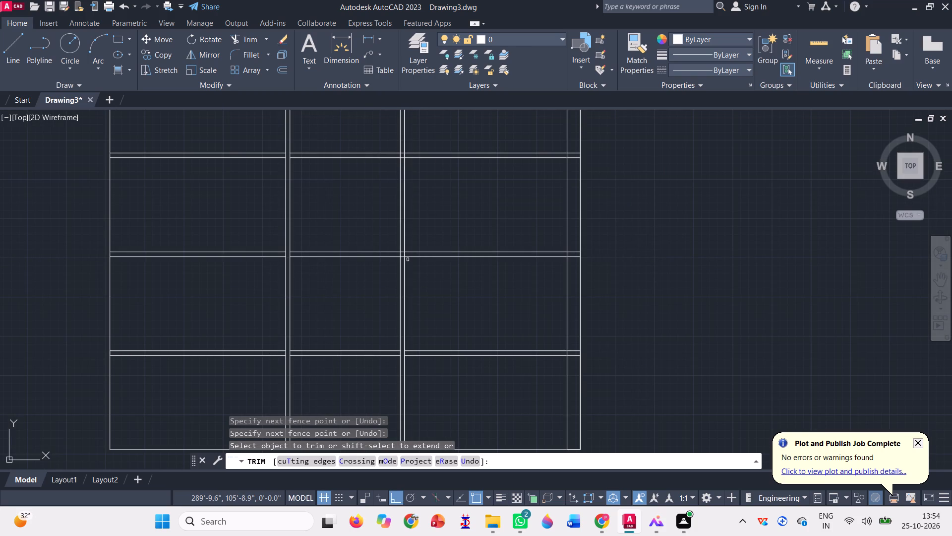
pyautogui.scroll(5, 408, 258)
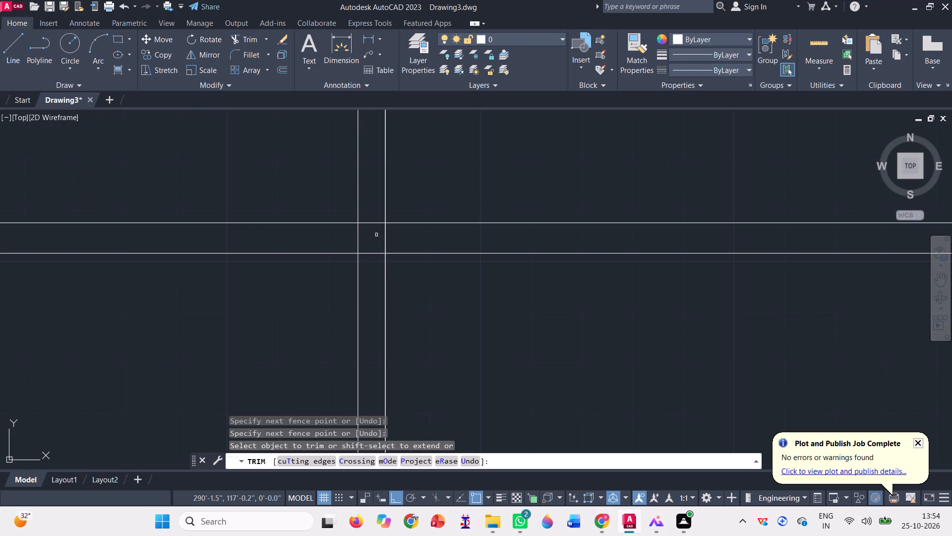
pyautogui.click(371, 195)
pyautogui.click(372, 284)
# Trim the third and fourth floor-line pairs from the bottom inside the central block's right vertical strip.
pyautogui.scroll(-2, 382, 324)
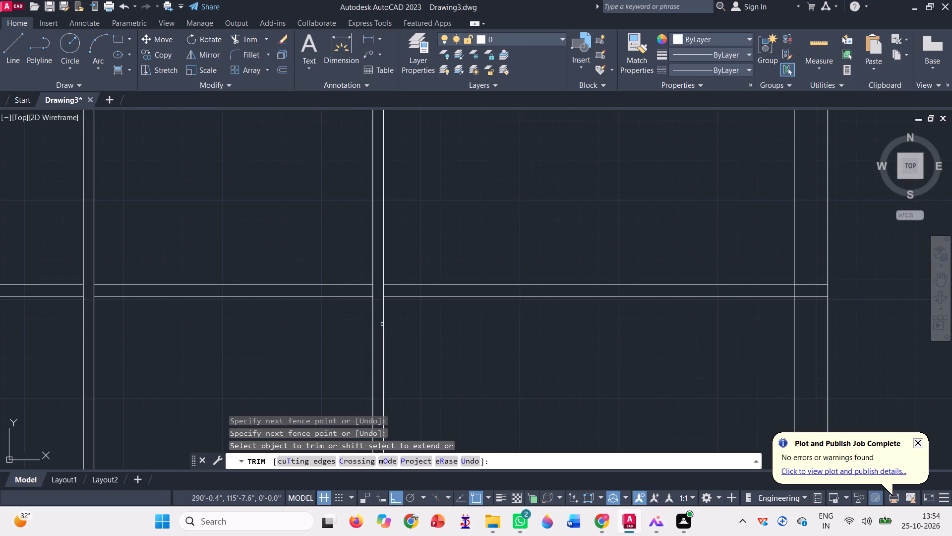
pyautogui.scroll(-2, 382, 324)
pyautogui.scroll(4, 387, 206)
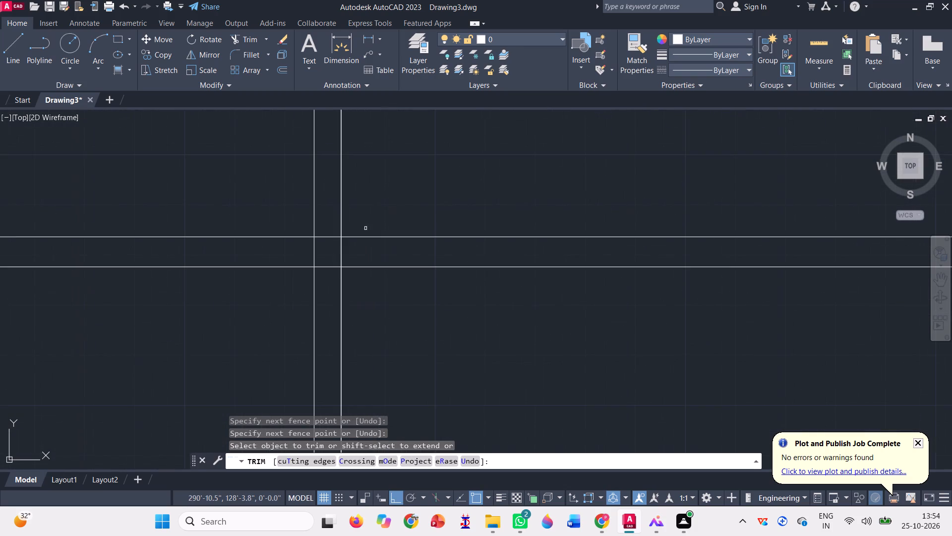
pyautogui.scroll(1, 344, 270)
pyautogui.click(325, 194)
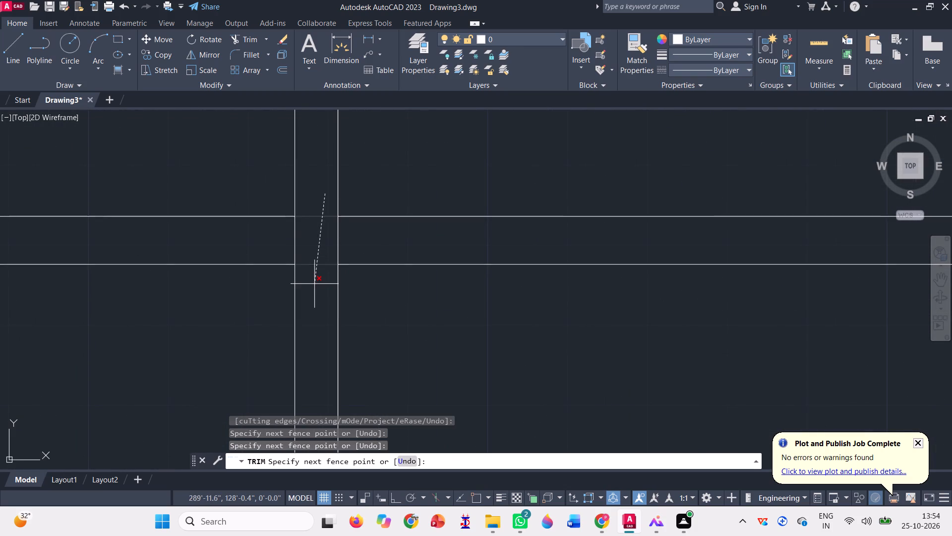
pyautogui.click(314, 284)
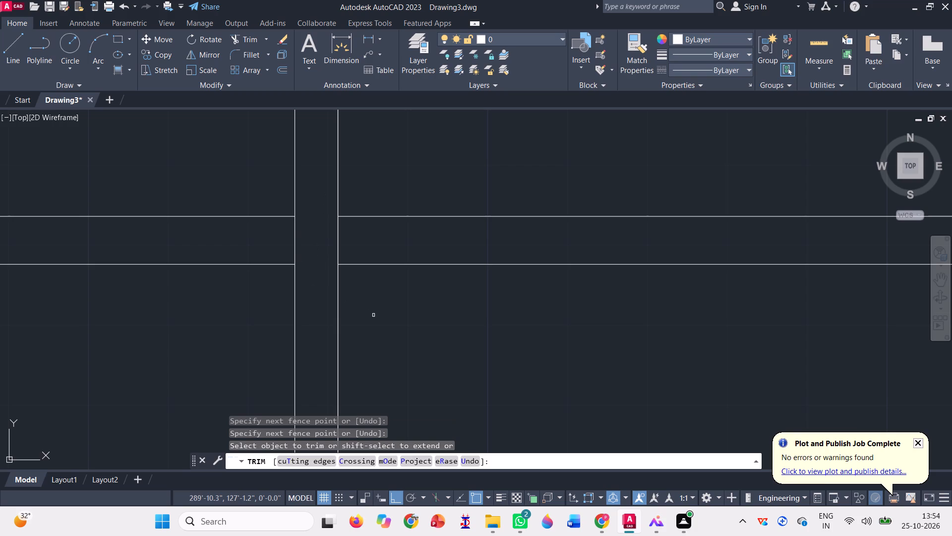
pyautogui.scroll(-1, 373, 315)
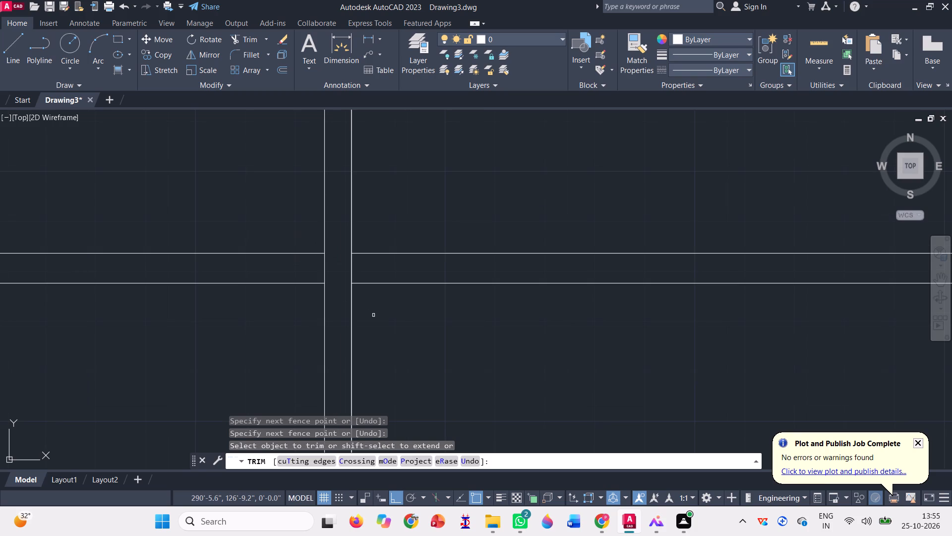
pyautogui.scroll(-3, 373, 315)
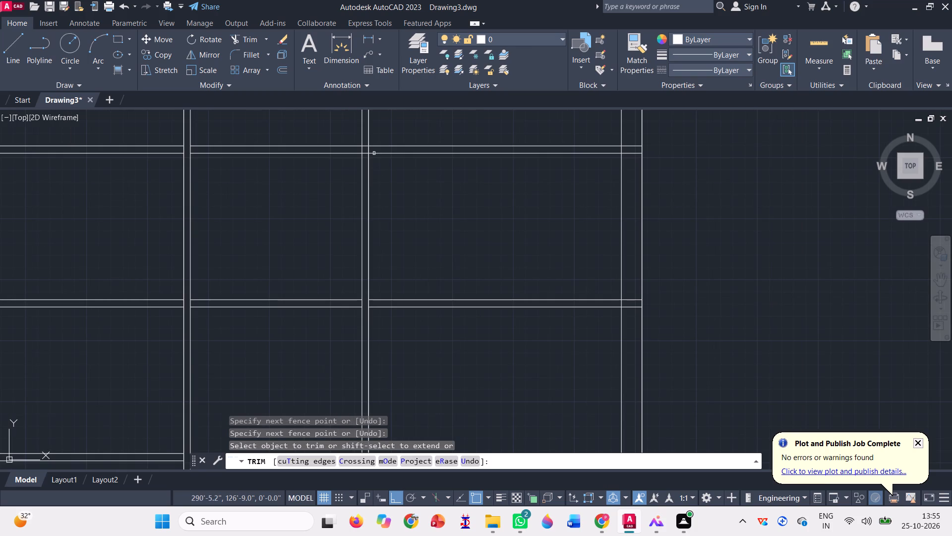
pyautogui.scroll(3, 360, 142)
pyautogui.click(367, 147)
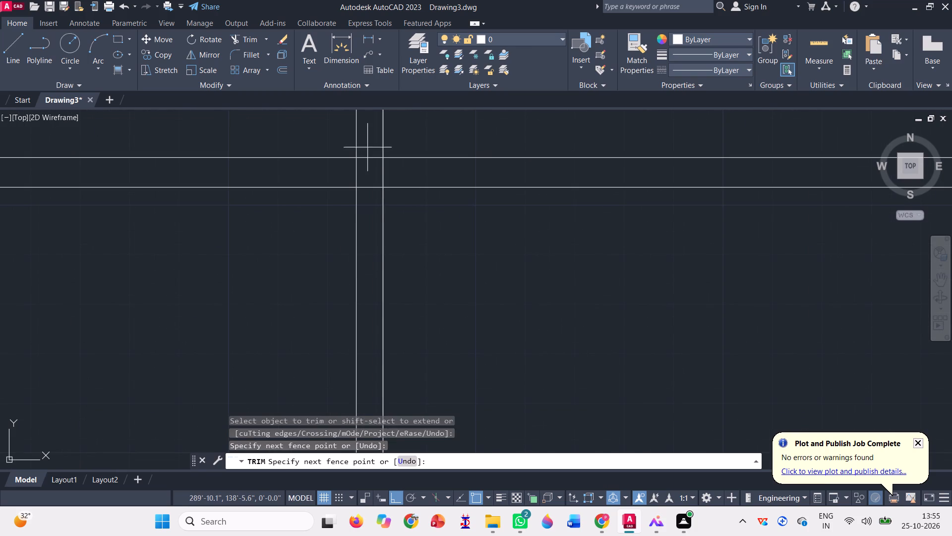
pyautogui.click(371, 213)
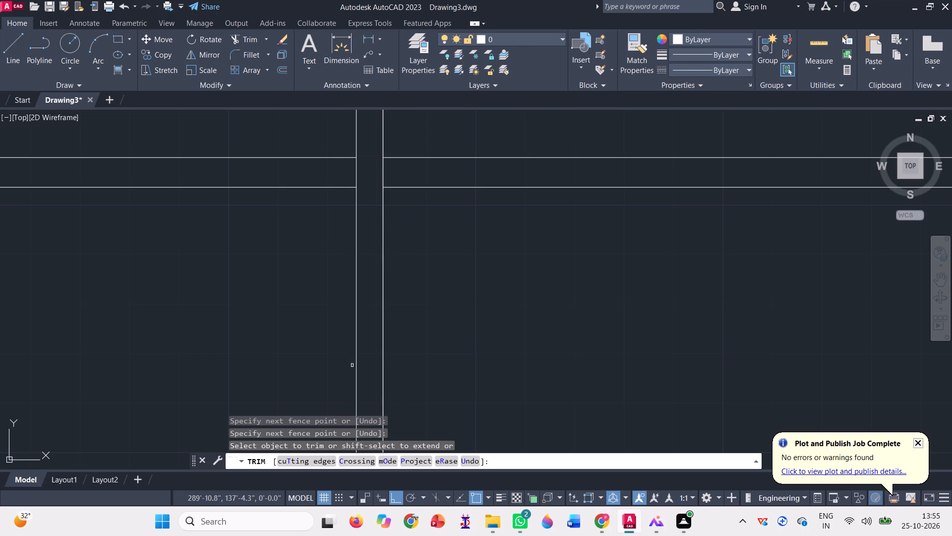
# Trim the two topmost floor-line pairs inside the central block's right vertical strip.
pyautogui.scroll(-4, 353, 357)
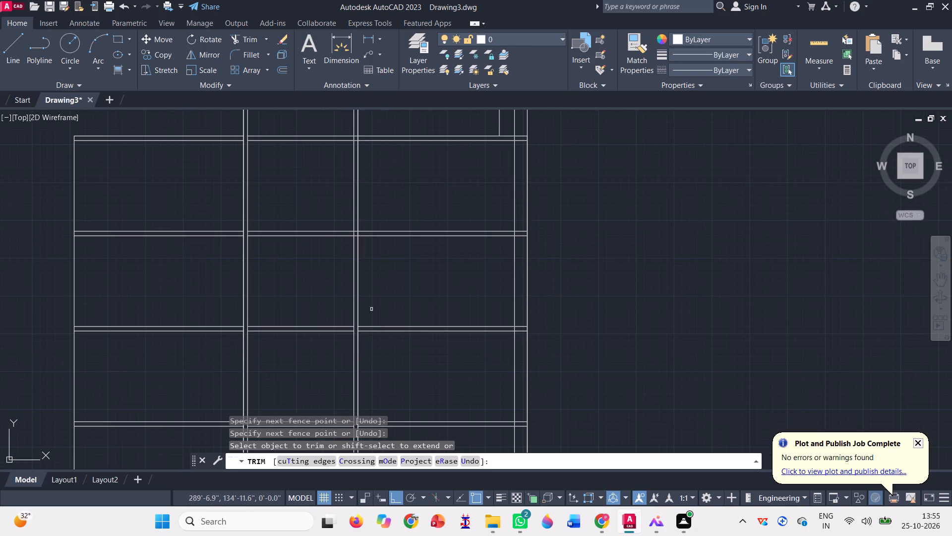
pyautogui.scroll(4, 358, 234)
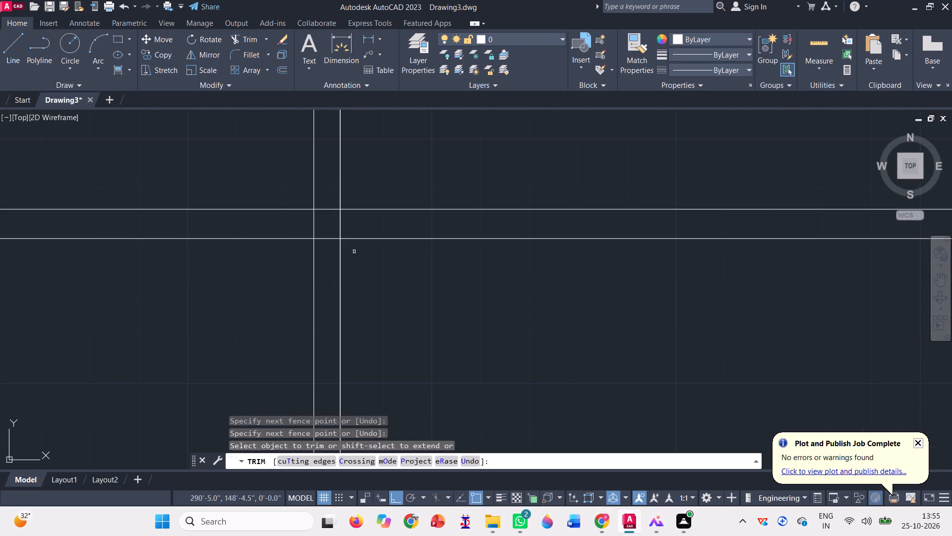
pyautogui.click(326, 195)
pyautogui.click(327, 264)
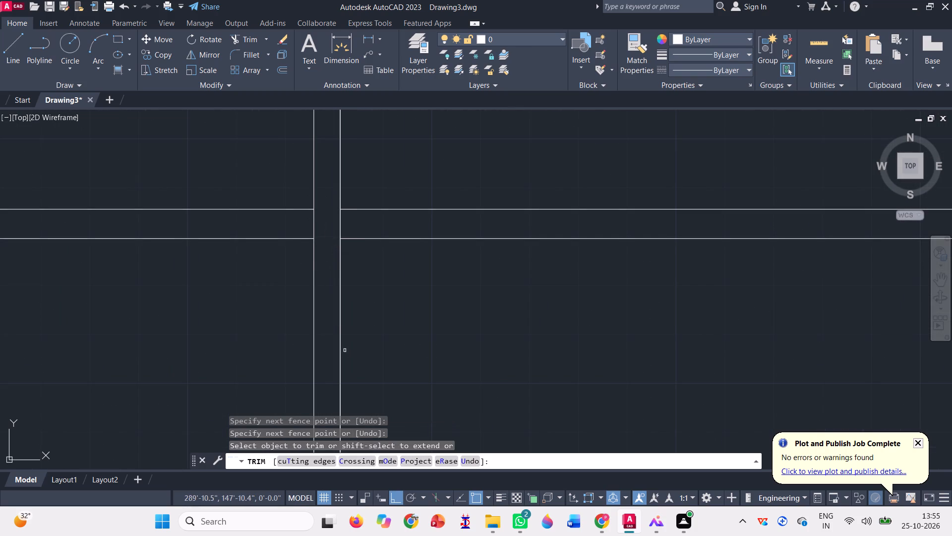
pyautogui.scroll(-5, 345, 352)
pyautogui.scroll(3, 338, 292)
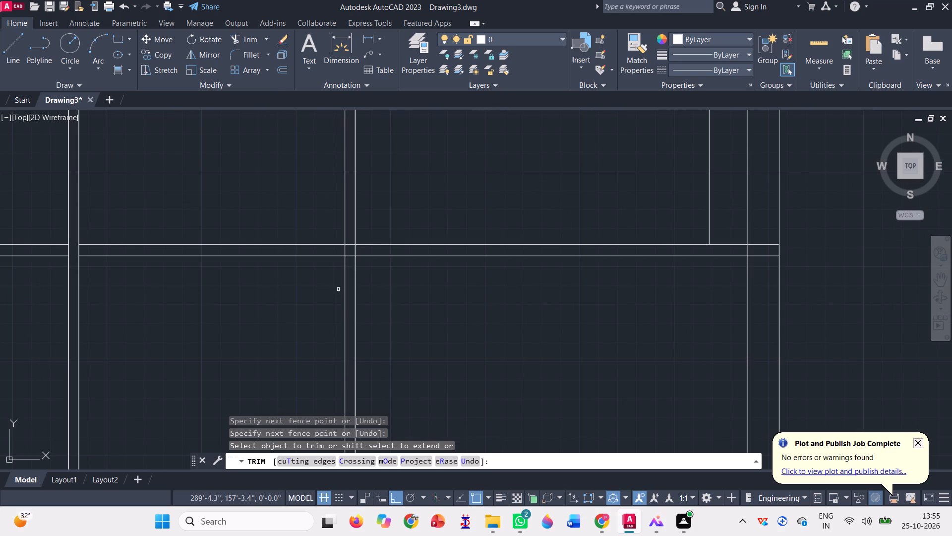
pyautogui.scroll(3, 356, 243)
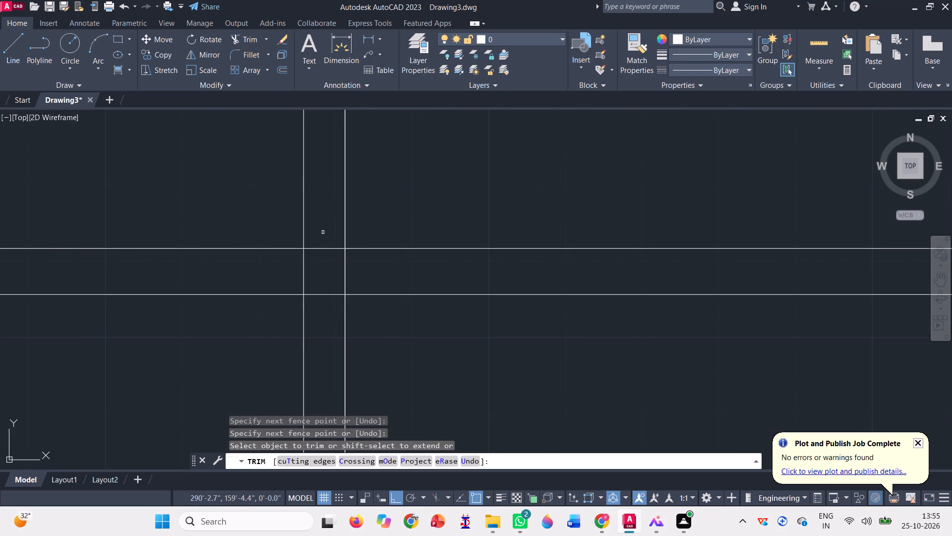
pyautogui.click(324, 224)
pyautogui.click(327, 310)
pyautogui.scroll(-6, 332, 292)
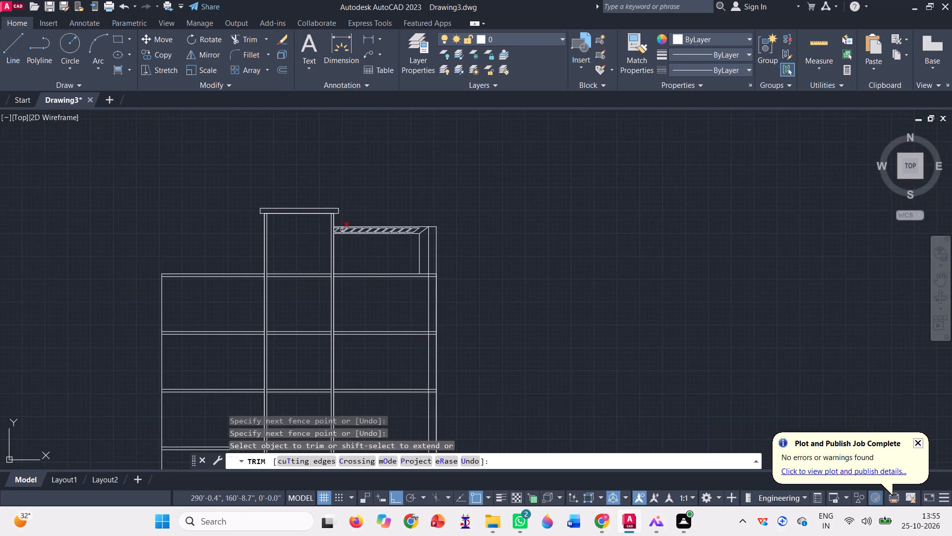
pyautogui.scroll(-2, 343, 187)
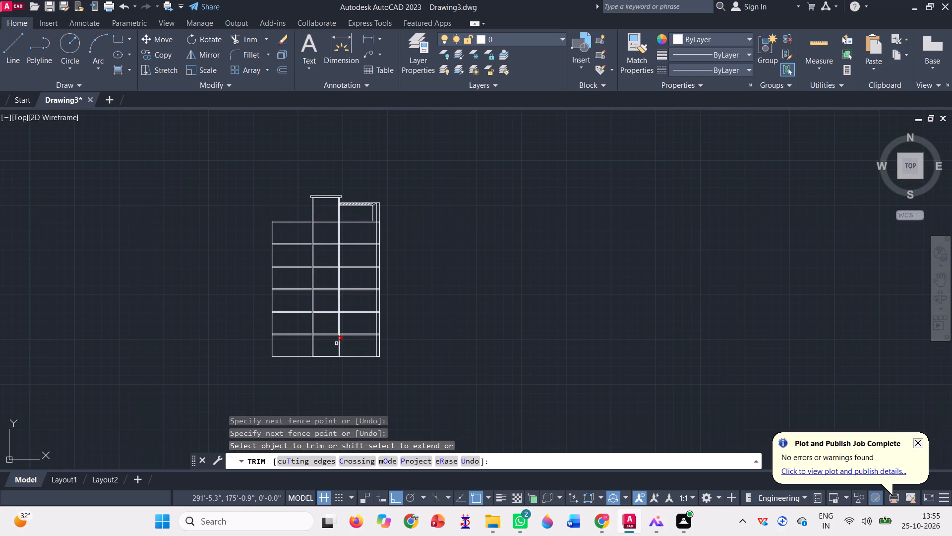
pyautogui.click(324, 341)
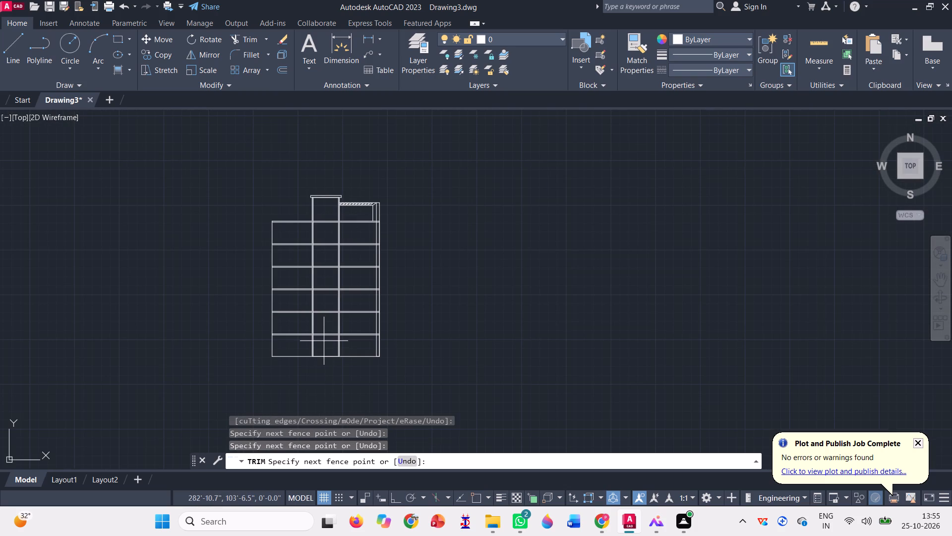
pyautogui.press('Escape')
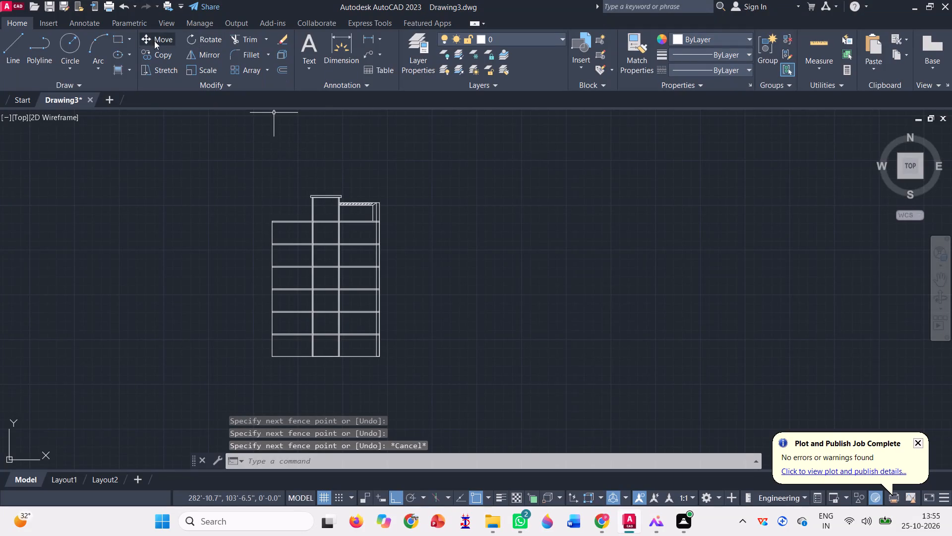
# Draw a window rectangle about 7'-4" wide by 8'-11" high in the central block, just below the topmost floor-line pair.
pyautogui.click(118, 33)
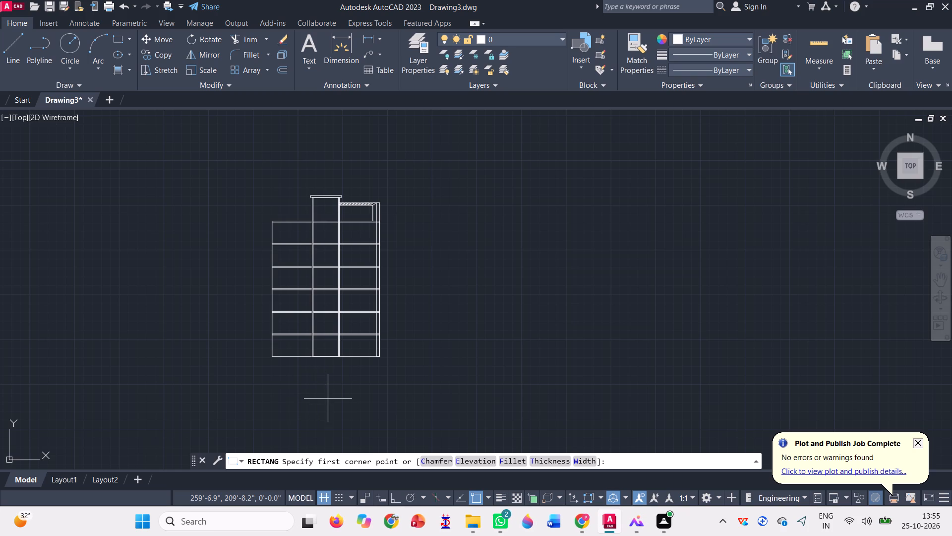
pyautogui.scroll(1, 328, 398)
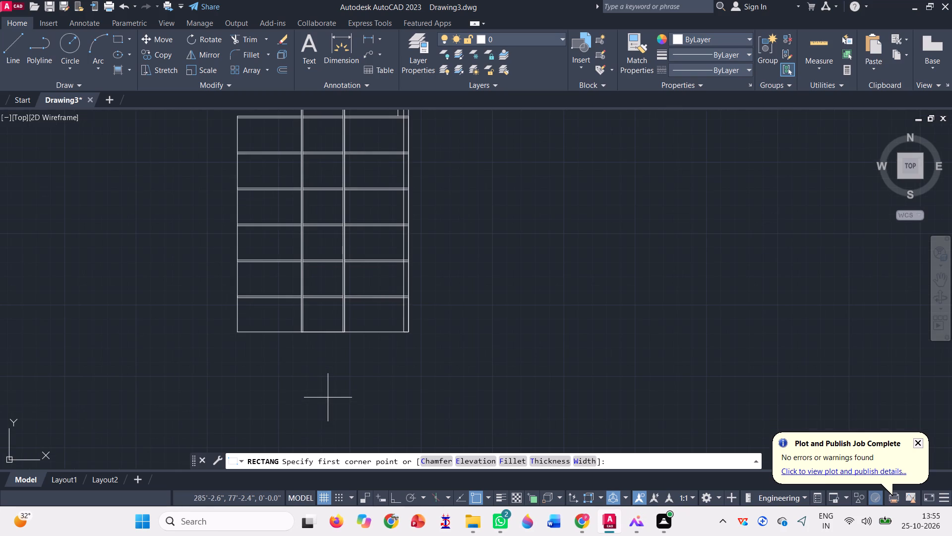
pyautogui.scroll(-1, 336, 373)
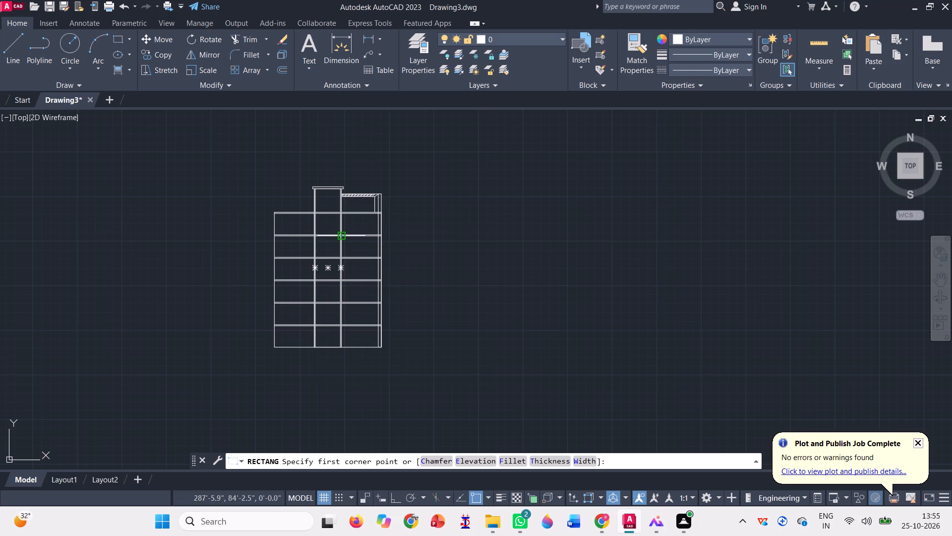
pyautogui.scroll(4, 355, 218)
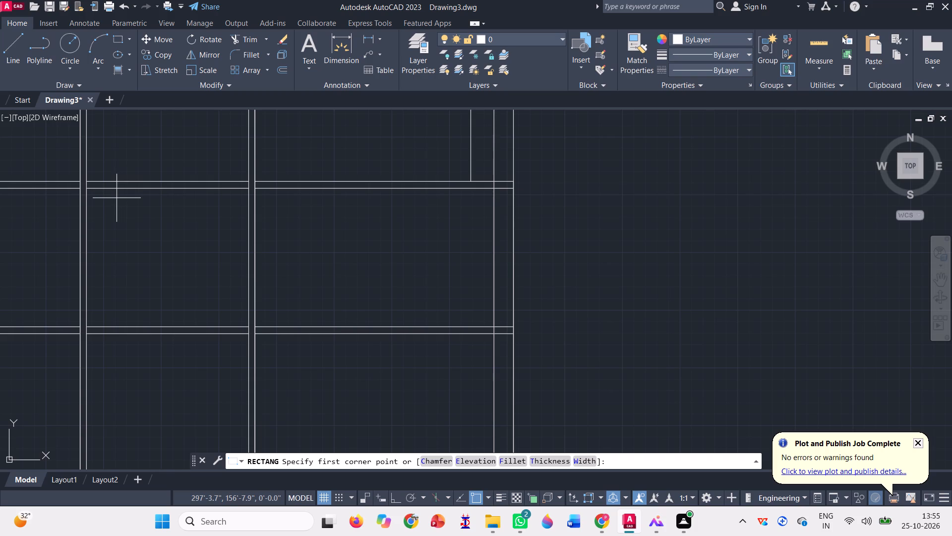
pyautogui.click(117, 196)
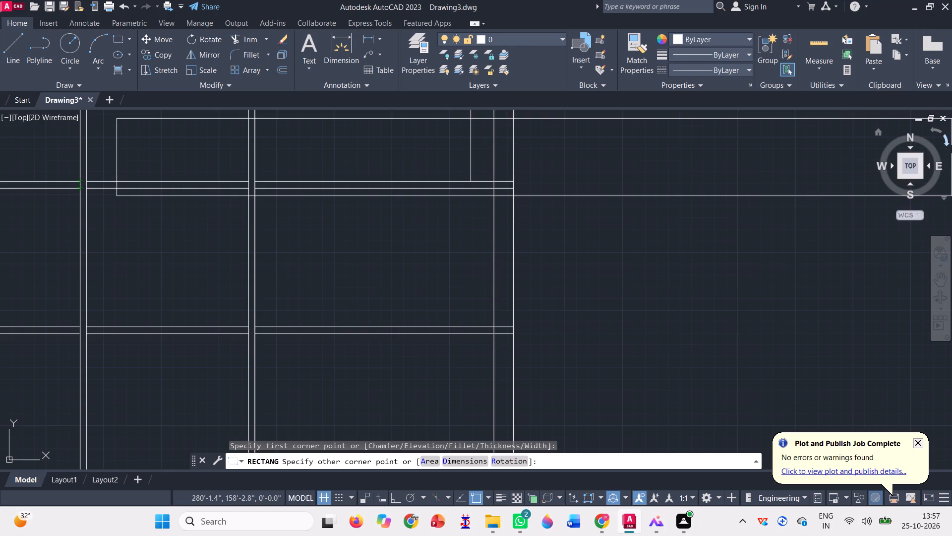
pyautogui.moveTo(951, 158); pyautogui.dragTo(926, 257)
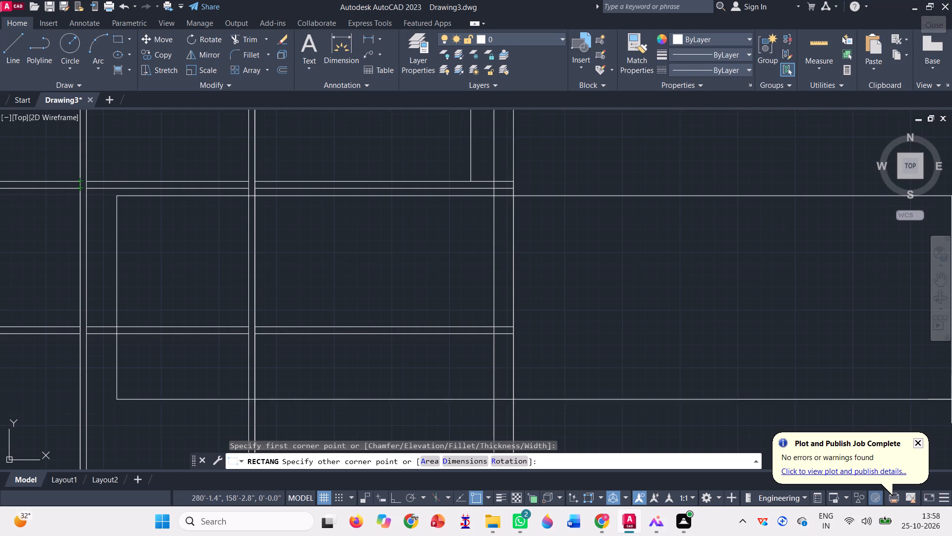
pyautogui.scroll(-1, 948, 351)
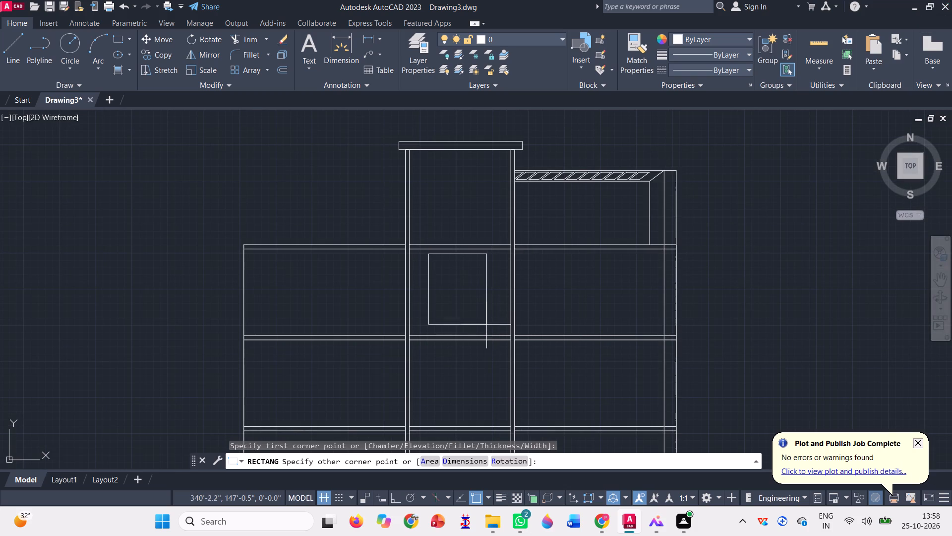
pyautogui.scroll(1, 492, 326)
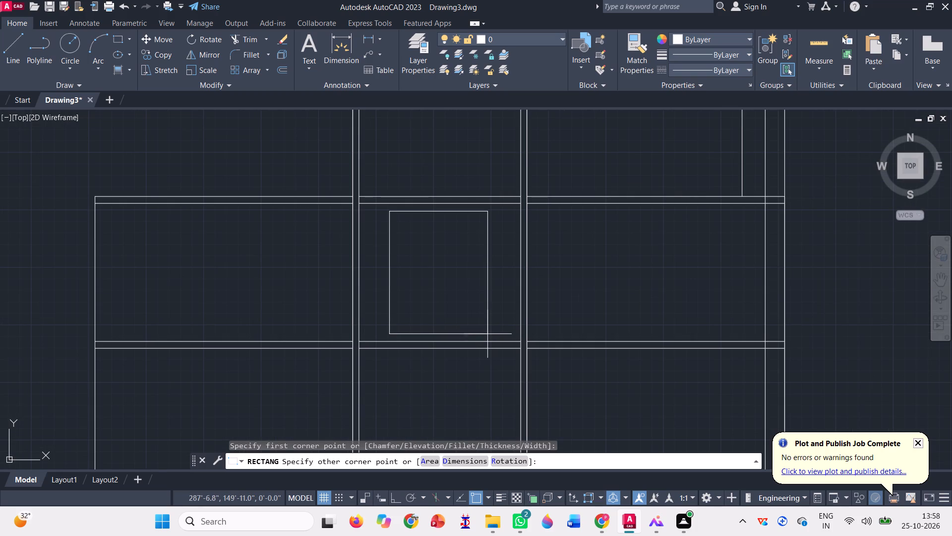
pyautogui.click(491, 335)
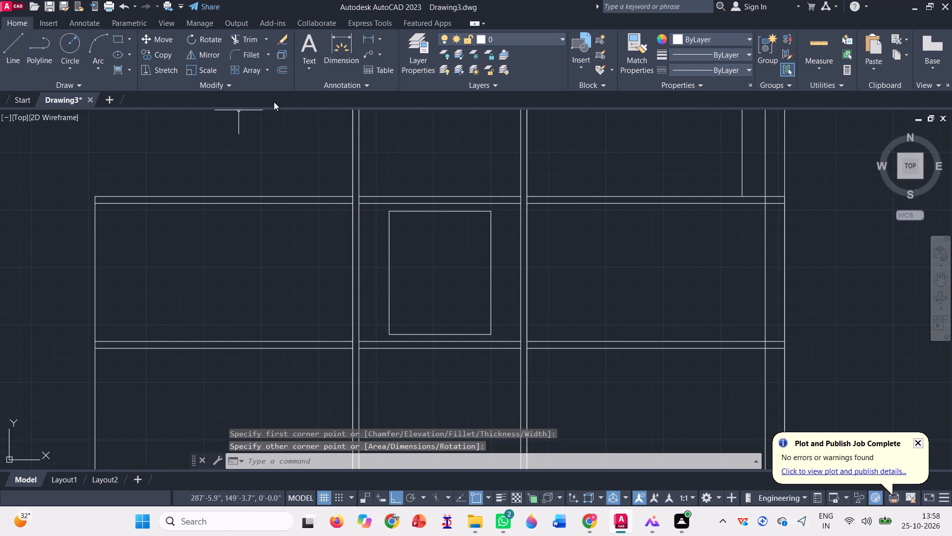
# Offset the window rectangle inward by 0'2", and offset the resulting rectangle inward by the same distance.
pyautogui.click(279, 66)
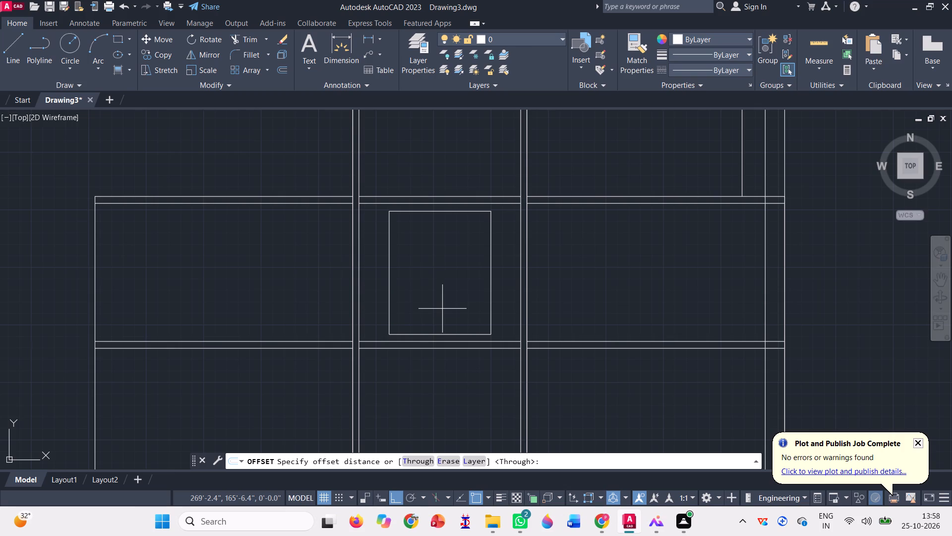
pyautogui.write('0\'2"')
pyautogui.press('Return')
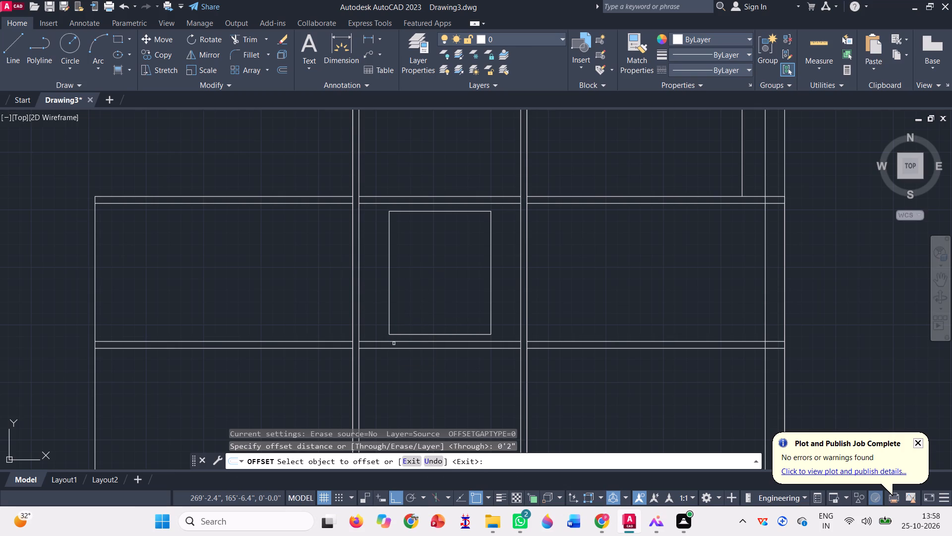
pyautogui.click(388, 311)
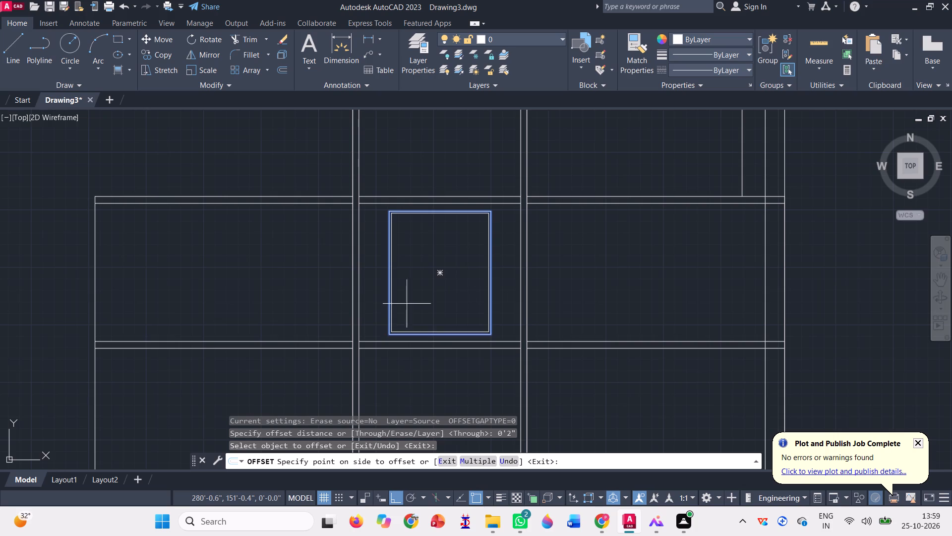
pyautogui.click(440, 237)
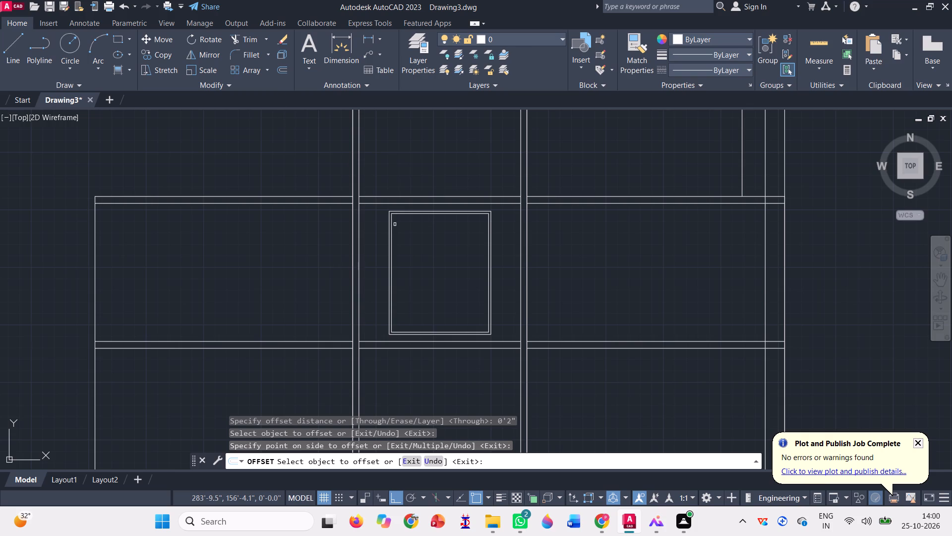
pyautogui.scroll(2, 395, 224)
pyautogui.click(382, 241)
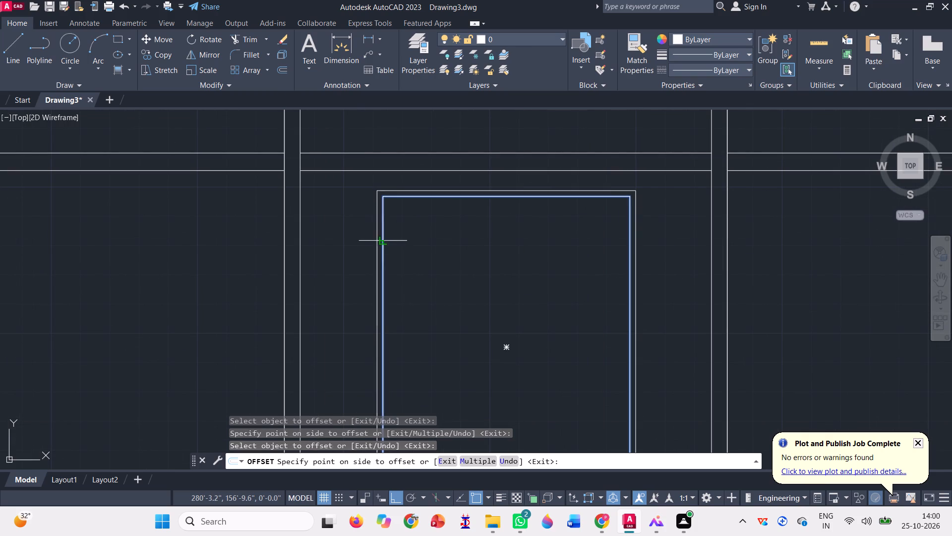
pyautogui.click(397, 255)
pyautogui.scroll(-2, 325, 175)
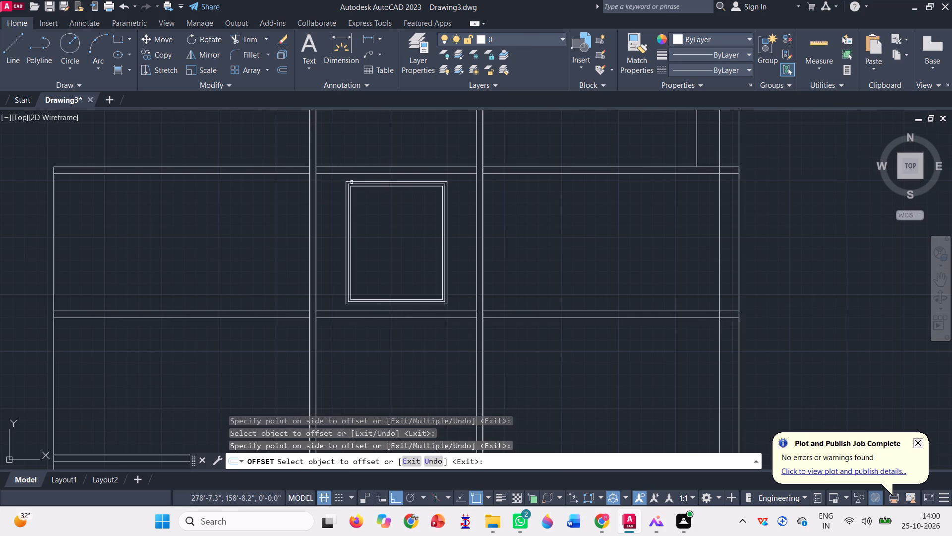
pyautogui.press('Escape')
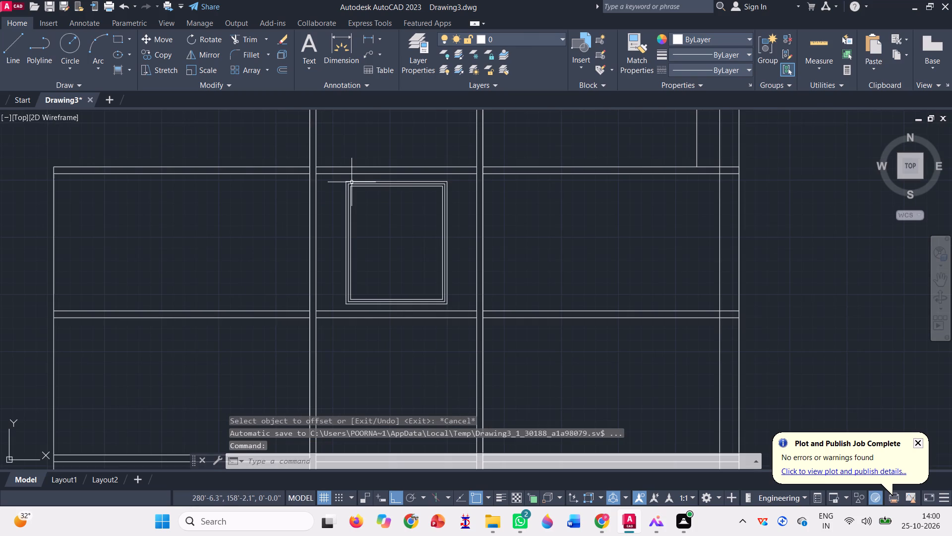
# Delete the middle of the three nested window rectangles, keeping the outer and innermost frames.
pyautogui.scroll(4, 352, 182)
pyautogui.click(335, 203)
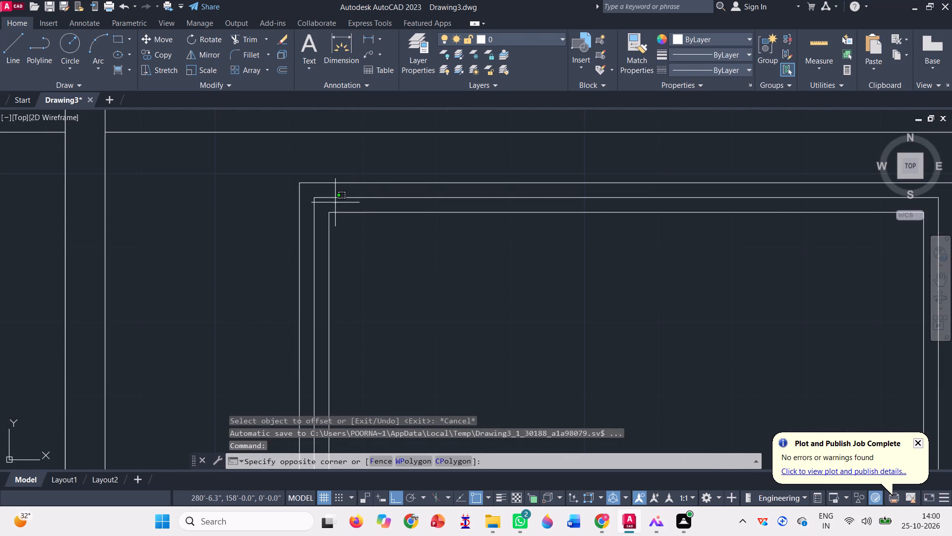
pyautogui.click(321, 194)
pyautogui.press('Delete')
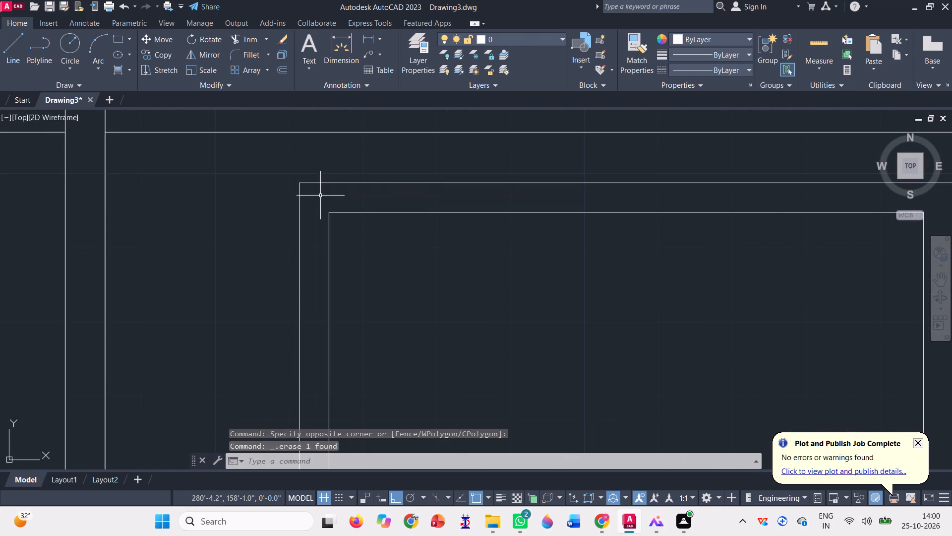
pyautogui.scroll(-2, 343, 170)
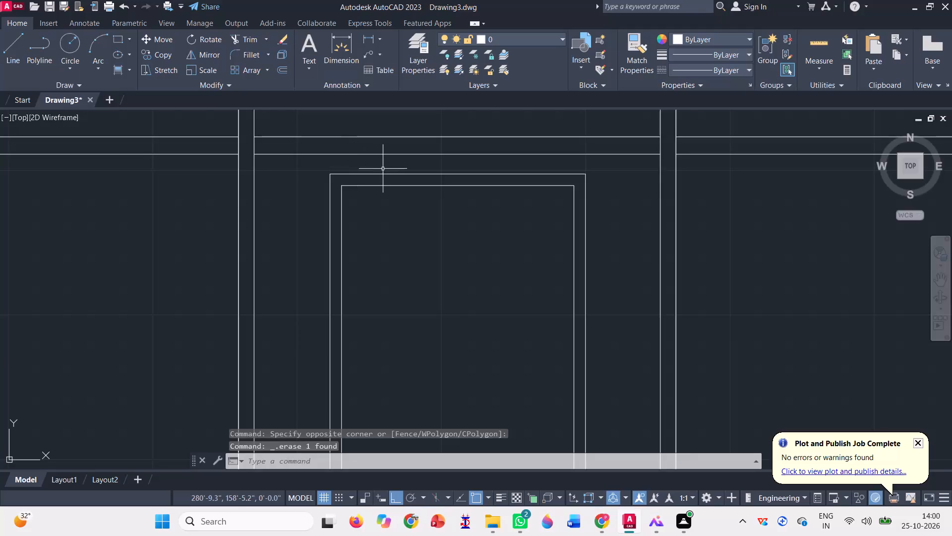
pyautogui.scroll(-1, 381, 161)
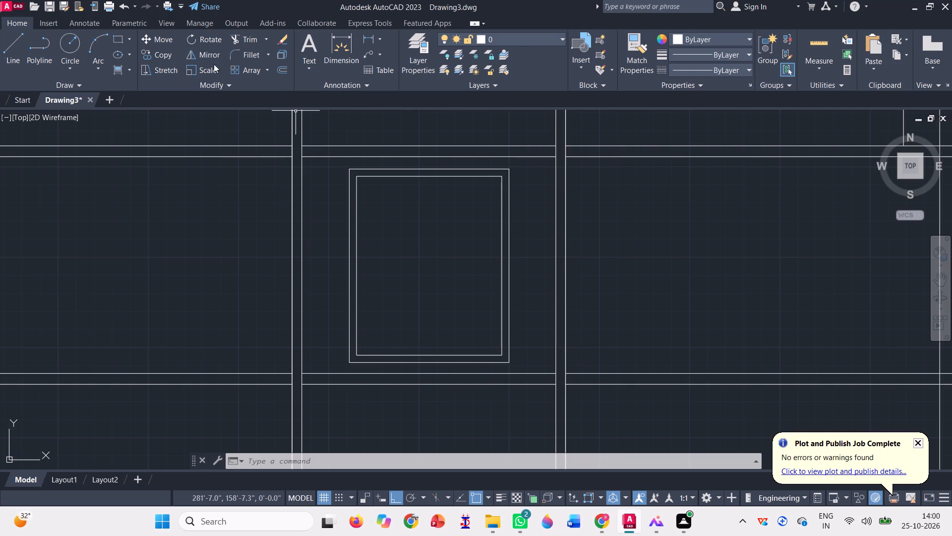
# Copy the outer window rectangle down into the next two central-block storeys, using the floor-line corner at the left strip as base point.
pyautogui.click(165, 53)
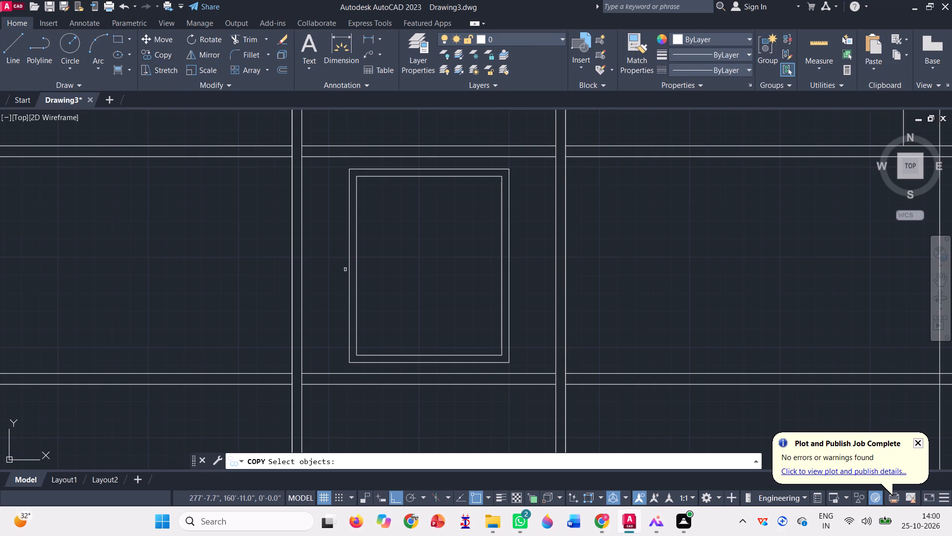
pyautogui.click(351, 237)
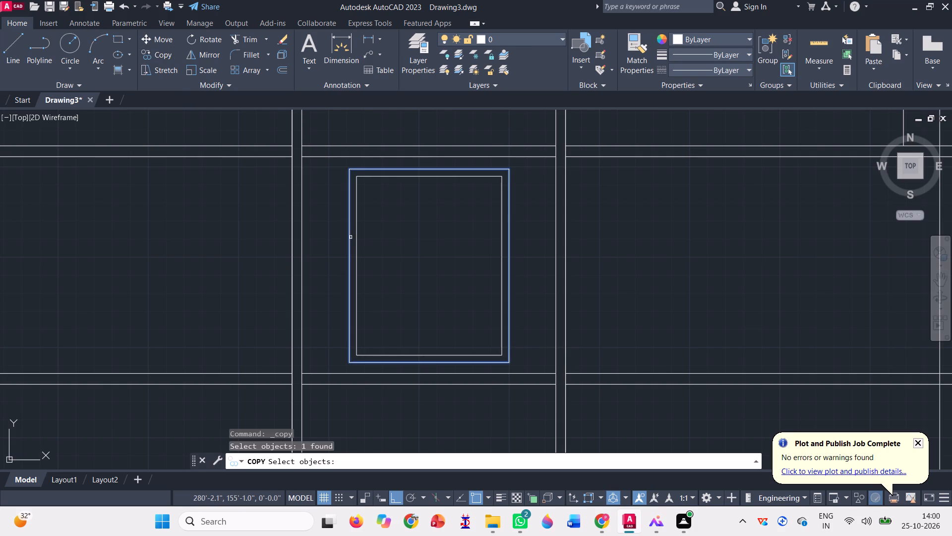
pyautogui.press('space')
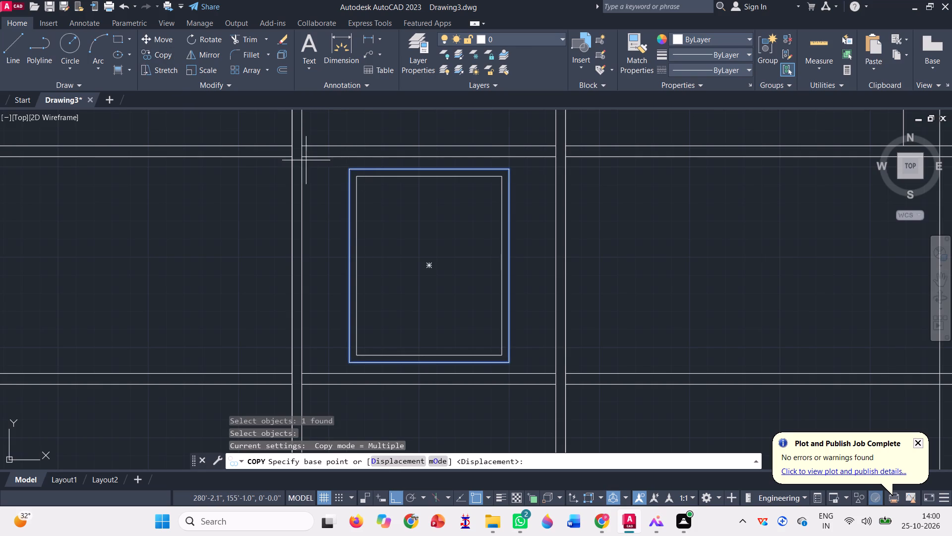
pyautogui.click(301, 153)
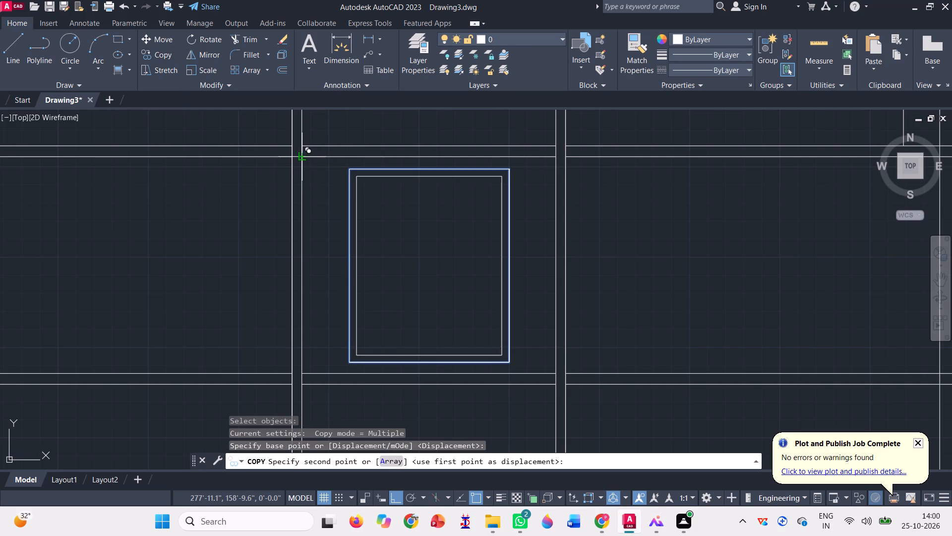
pyautogui.scroll(-3, 332, 123)
pyautogui.scroll(4, 328, 191)
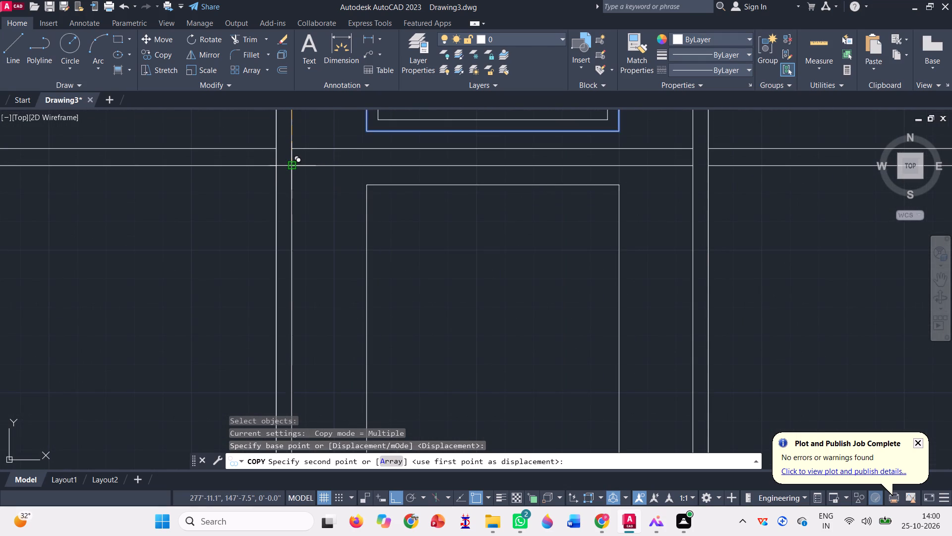
pyautogui.click(295, 165)
pyautogui.scroll(-2, 295, 168)
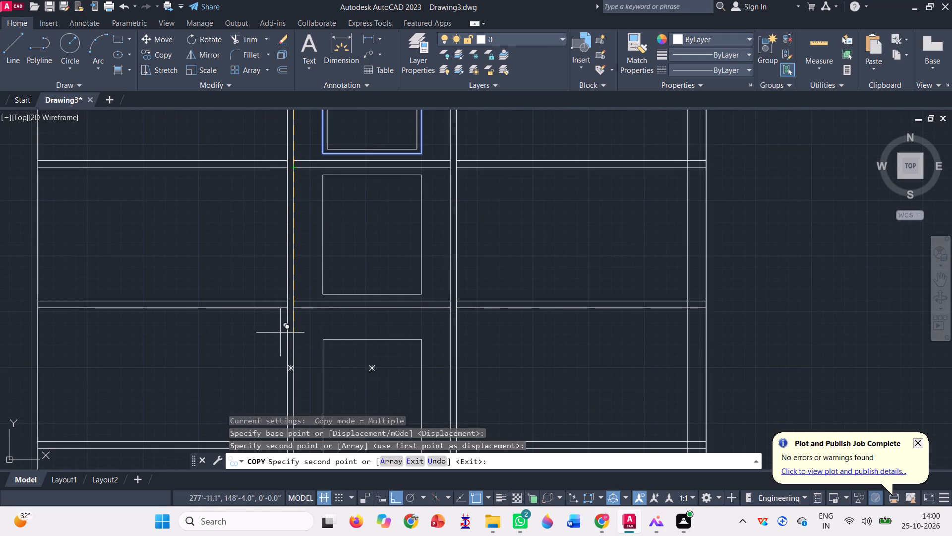
pyautogui.click(295, 304)
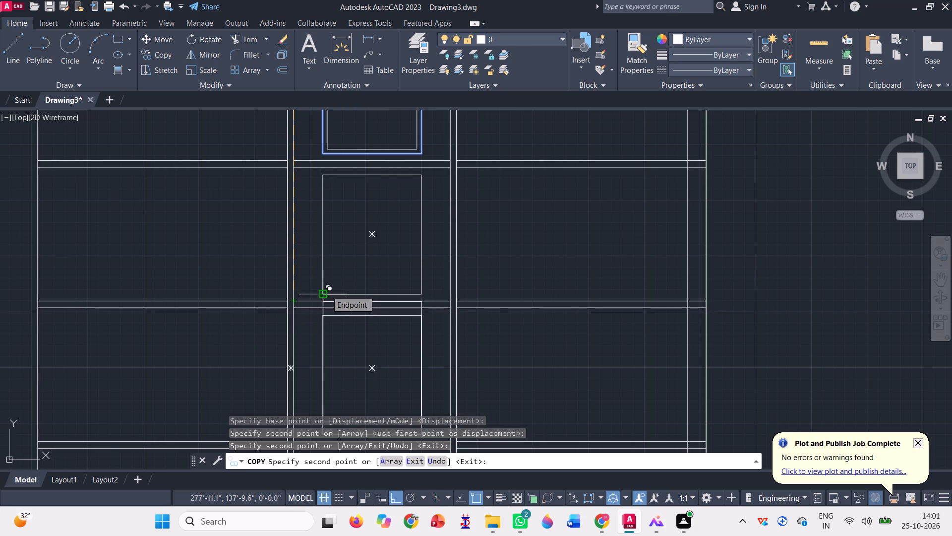
# Place two more copies of the outer window rectangle in the fourth and fifth central-block storeys from the top, snapping to the floor-line corners.
pyautogui.scroll(-3, 346, 251)
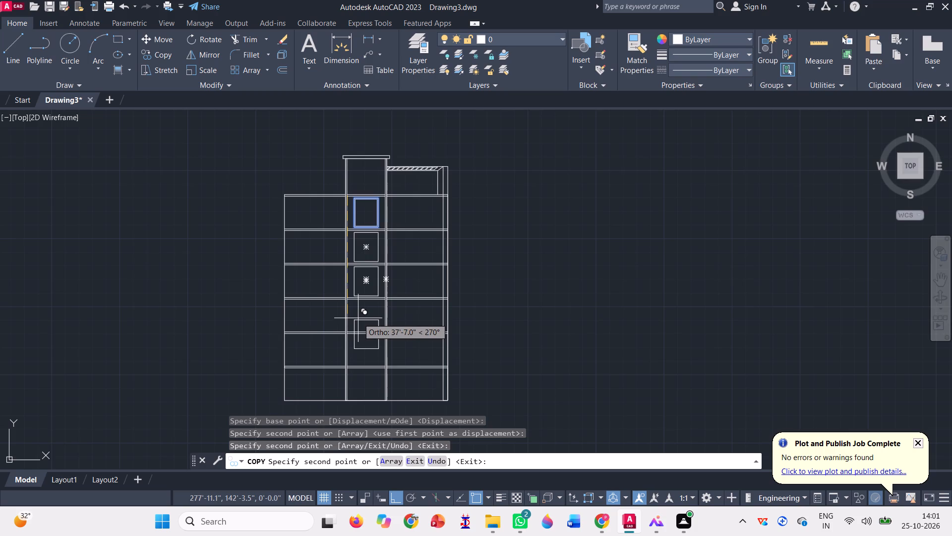
pyautogui.scroll(3, 358, 318)
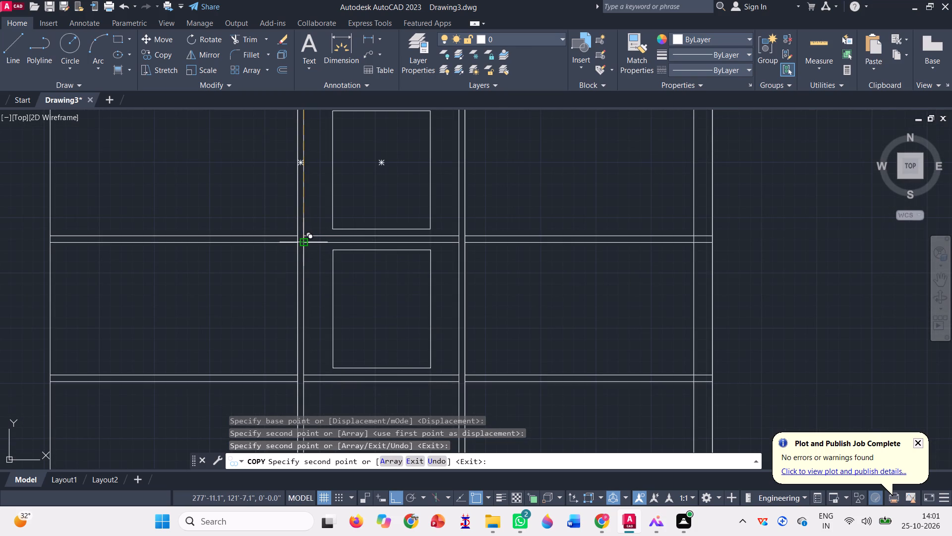
pyautogui.click(302, 241)
pyautogui.scroll(-1, 357, 240)
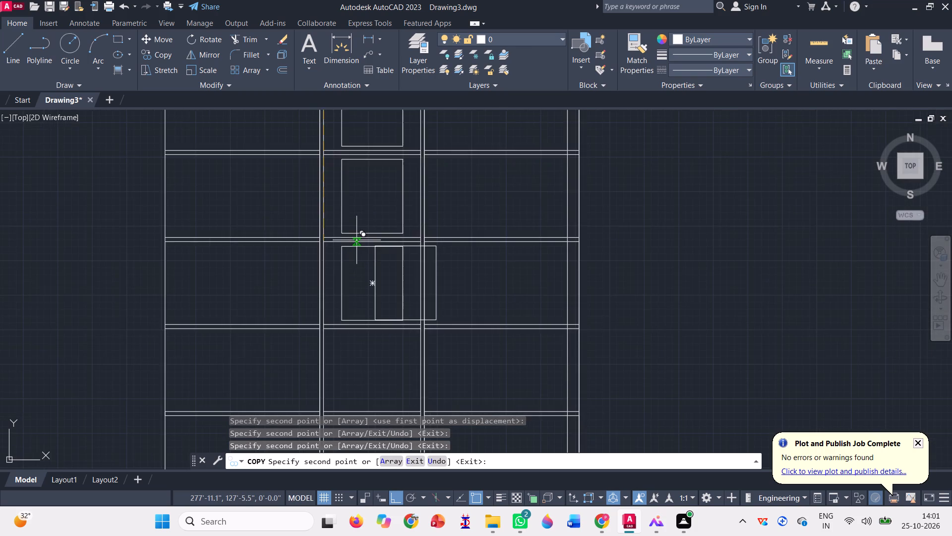
pyautogui.scroll(-1, 357, 240)
pyautogui.scroll(3, 337, 297)
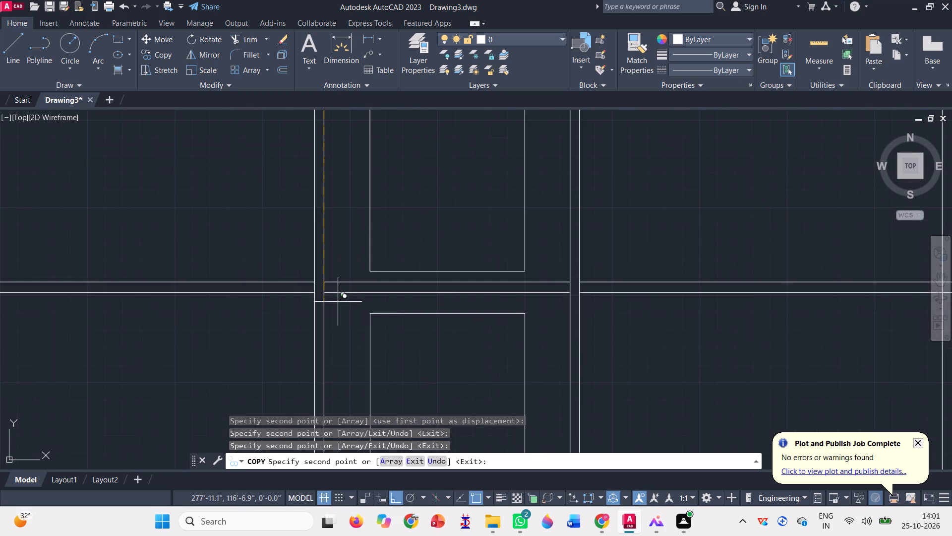
pyautogui.click(325, 292)
pyautogui.scroll(-2, 352, 296)
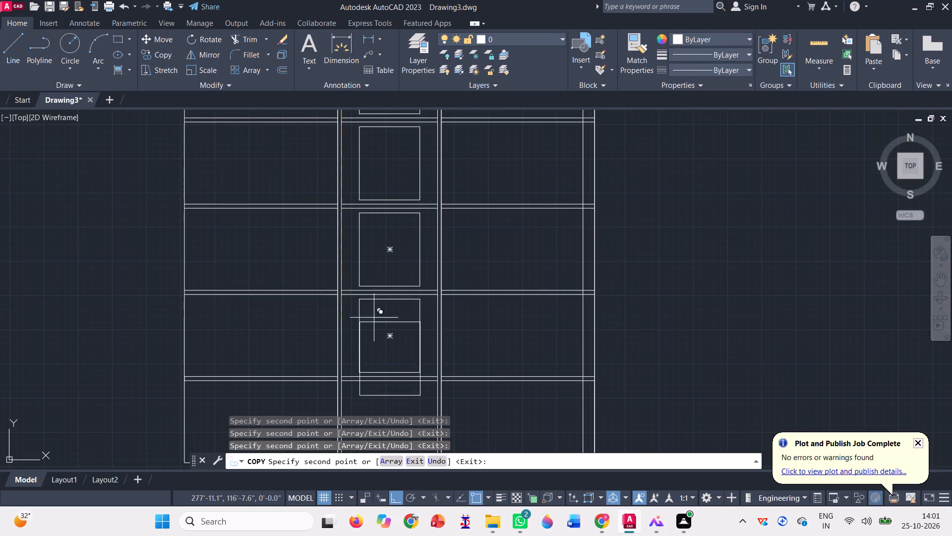
pyautogui.scroll(-1, 377, 335)
pyautogui.scroll(-1, 394, 289)
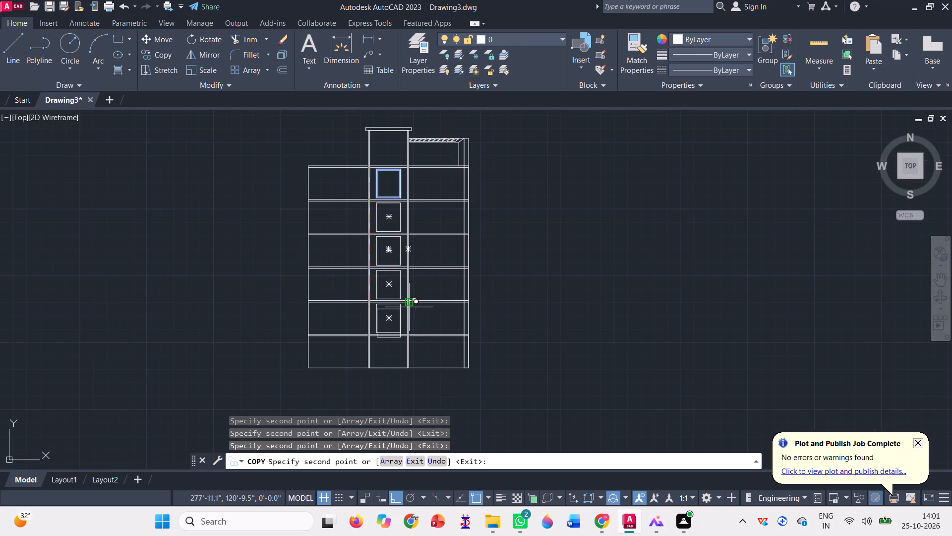
pyautogui.press('Escape')
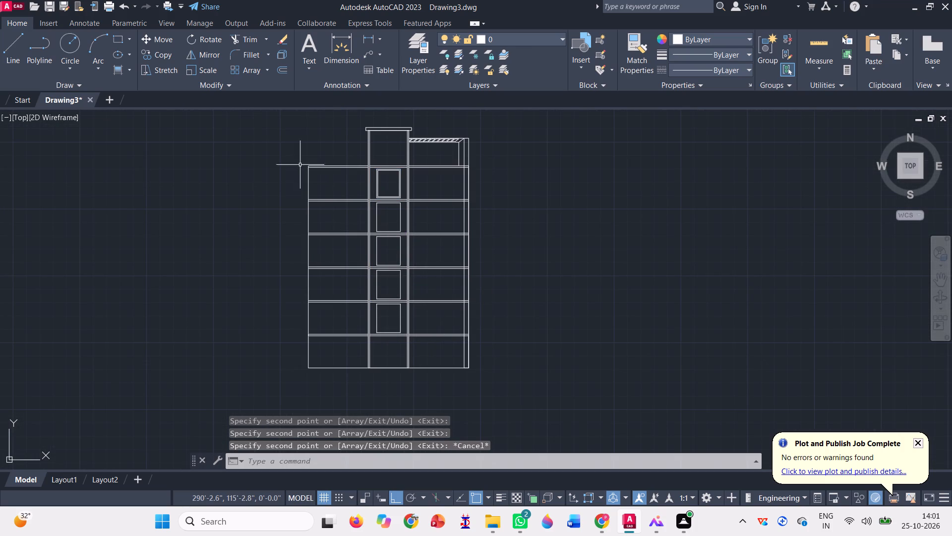
# Offset the second window rectangle from the top inward by 0'-2", and offset the resulting rectangle inward by the same distance.
pyautogui.click(284, 62)
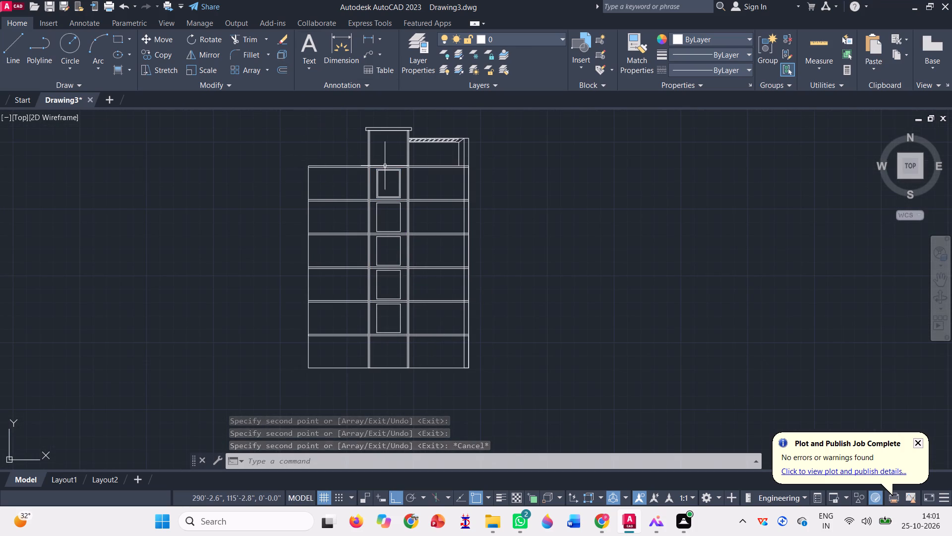
pyautogui.scroll(3, 387, 167)
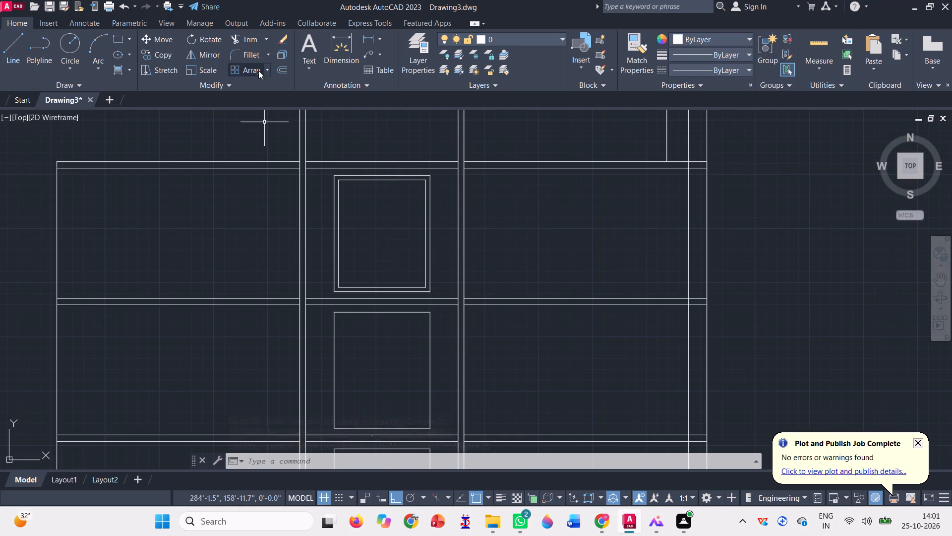
pyautogui.click(281, 72)
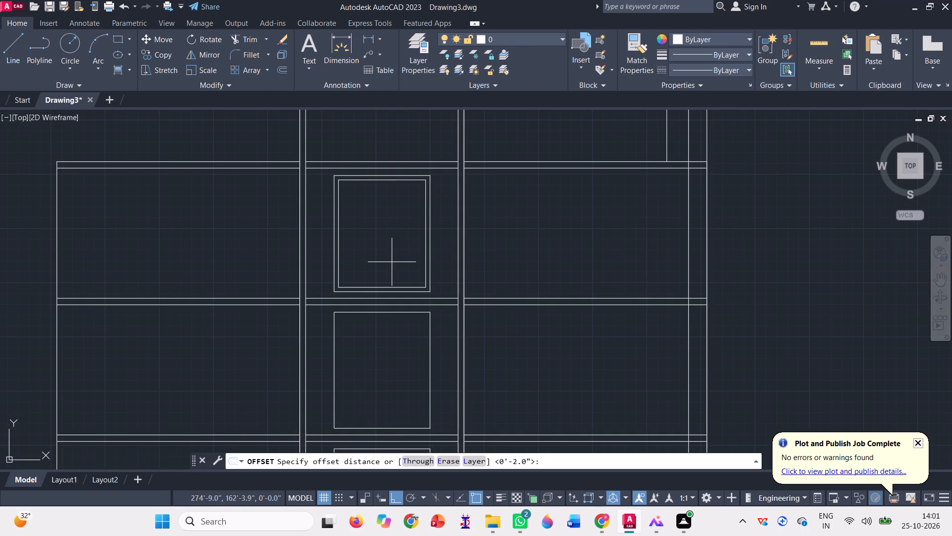
pyautogui.press('space')
pyautogui.click(336, 334)
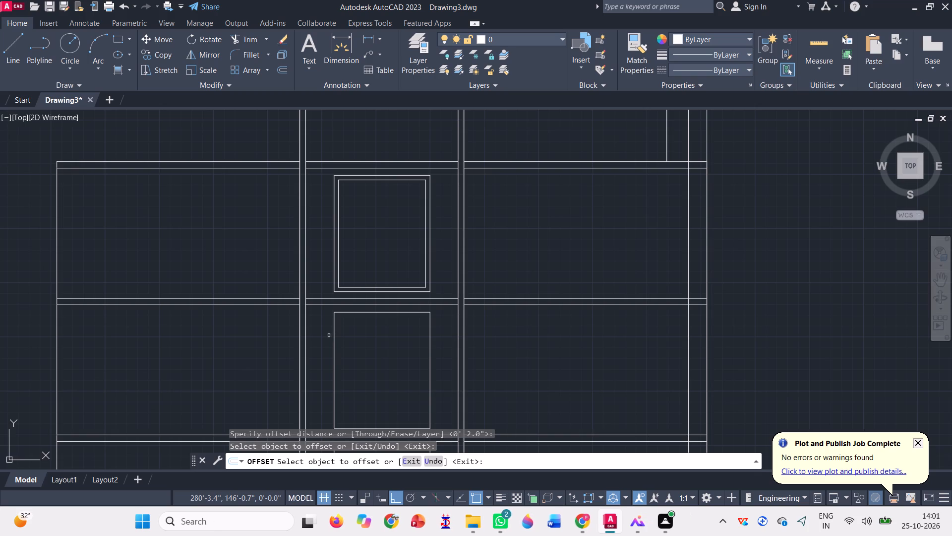
pyautogui.click(331, 334)
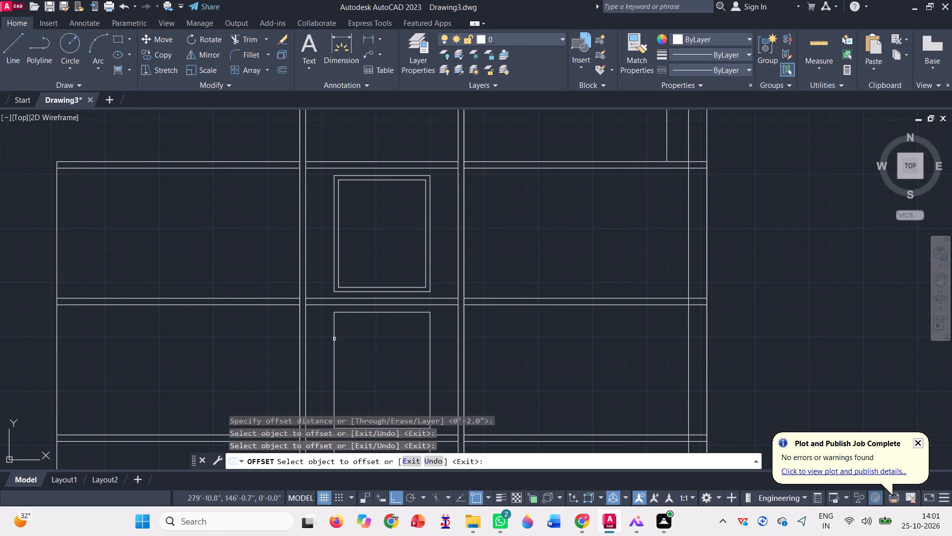
pyautogui.click(334, 339)
pyautogui.click(343, 343)
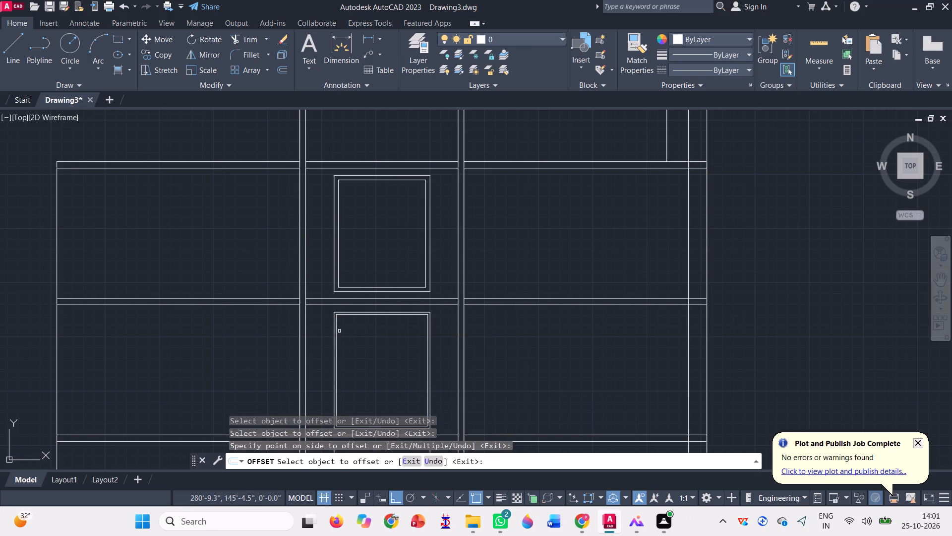
pyautogui.scroll(3, 335, 328)
pyautogui.click(335, 327)
pyautogui.click(365, 344)
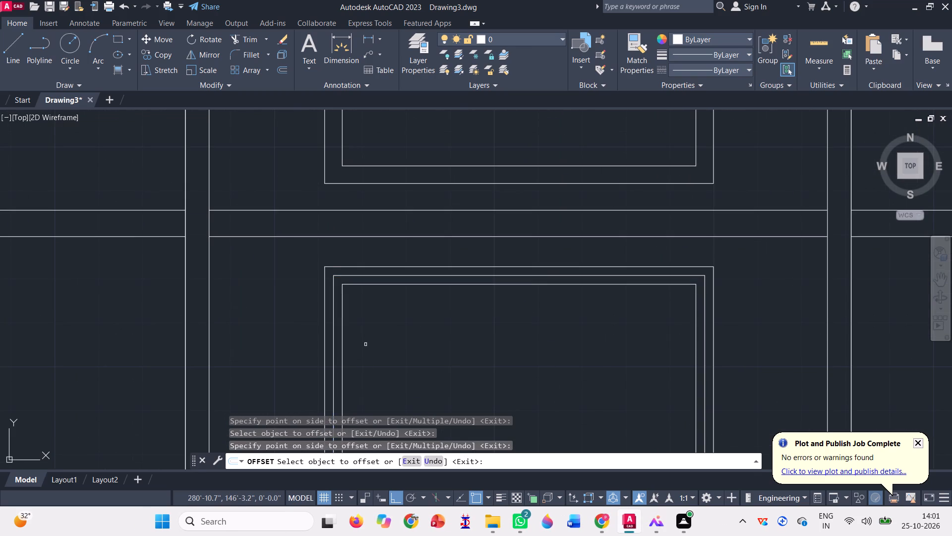
pyautogui.scroll(-1, 327, 310)
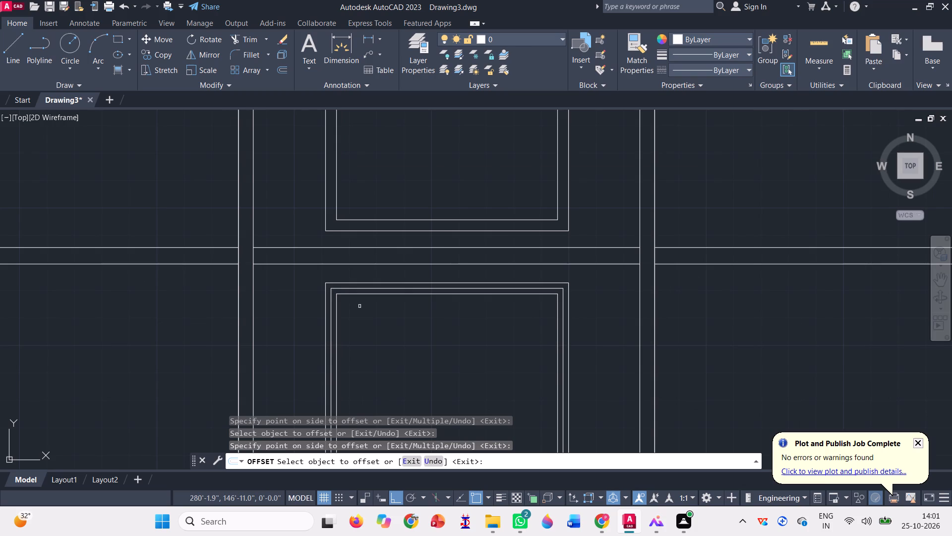
pyautogui.press('Escape')
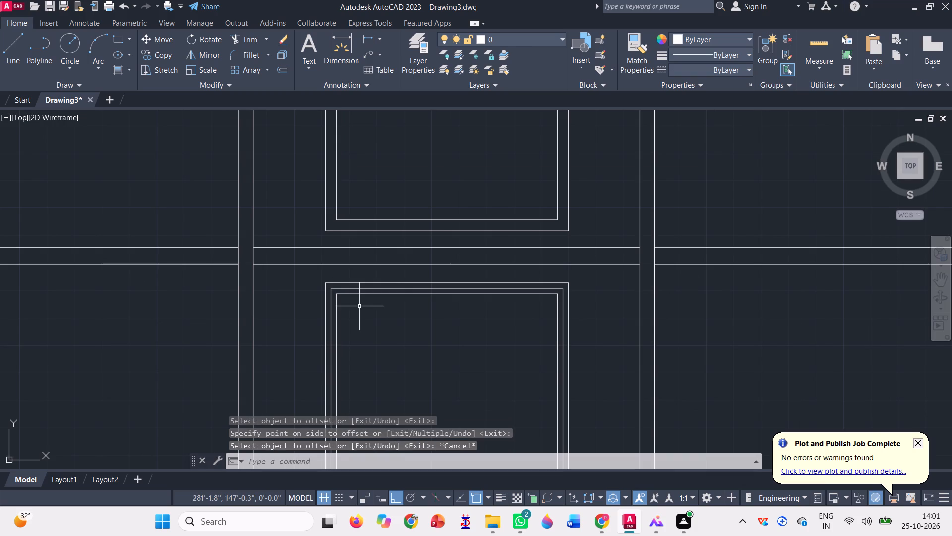
# Delete the middle of the three nested rectangles in the second window from the top.
pyautogui.scroll(2, 359, 306)
pyautogui.click(290, 257)
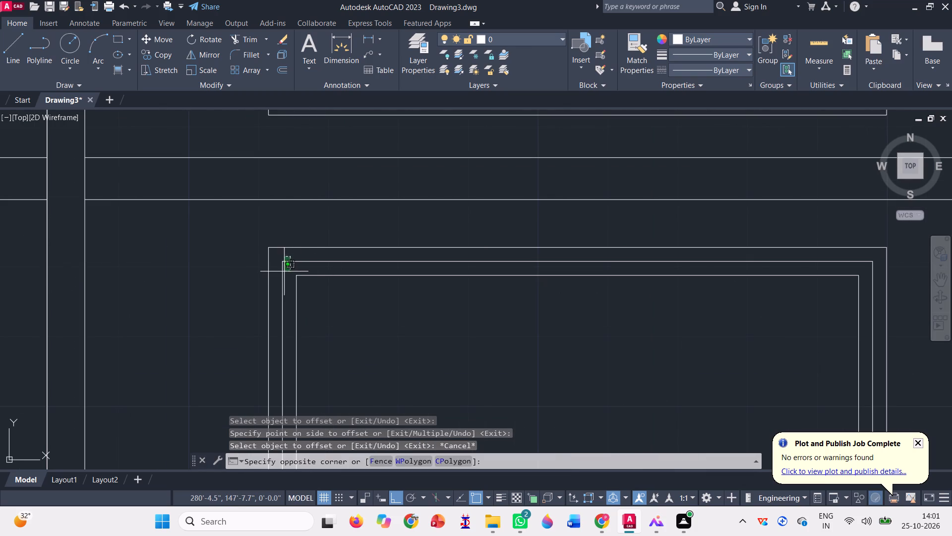
pyautogui.click(284, 272)
pyautogui.press('Delete')
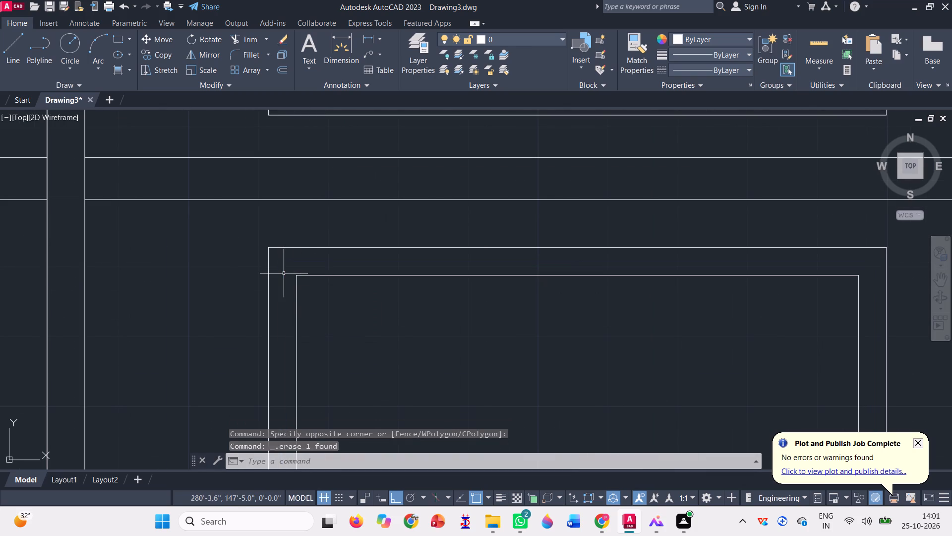
# Offset the third window rectangle from the top inward by 0'-2", and offset the resulting rectangle inward by the same distance.
pyautogui.scroll(-2, 285, 274)
pyautogui.scroll(-1, 285, 226)
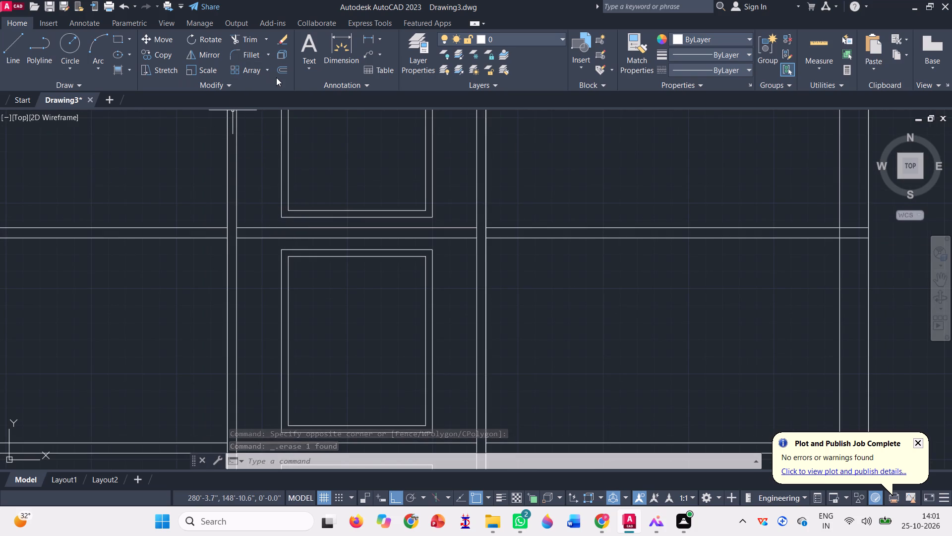
pyautogui.click(283, 67)
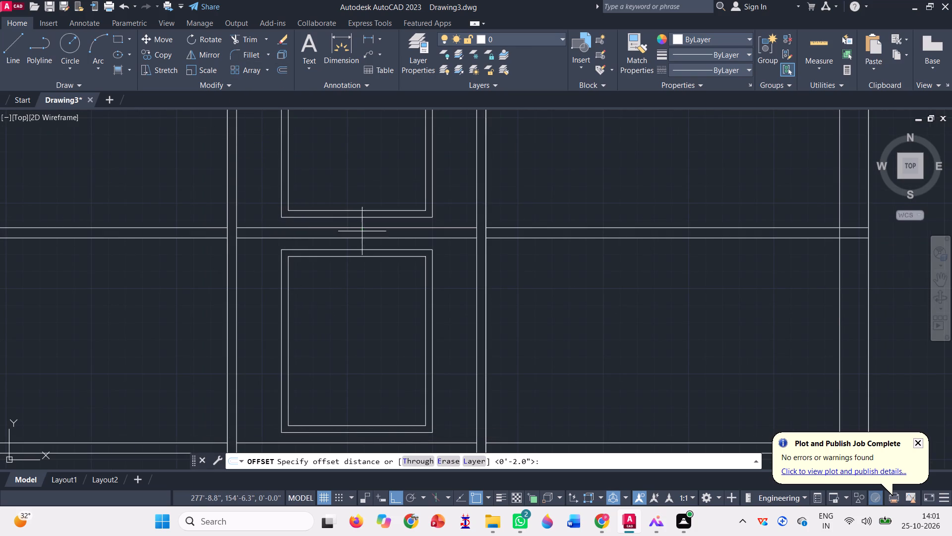
pyautogui.scroll(-2, 361, 221)
pyautogui.scroll(2, 343, 347)
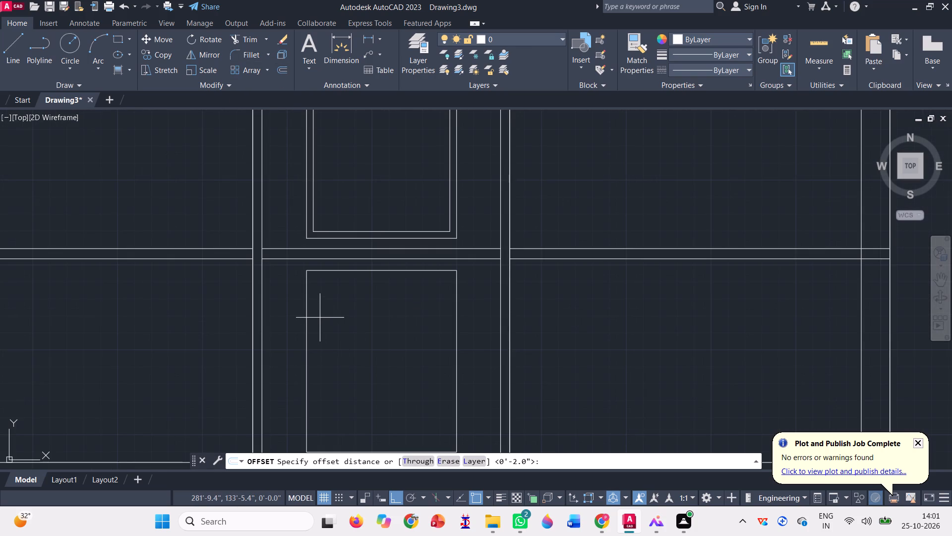
pyautogui.press('space')
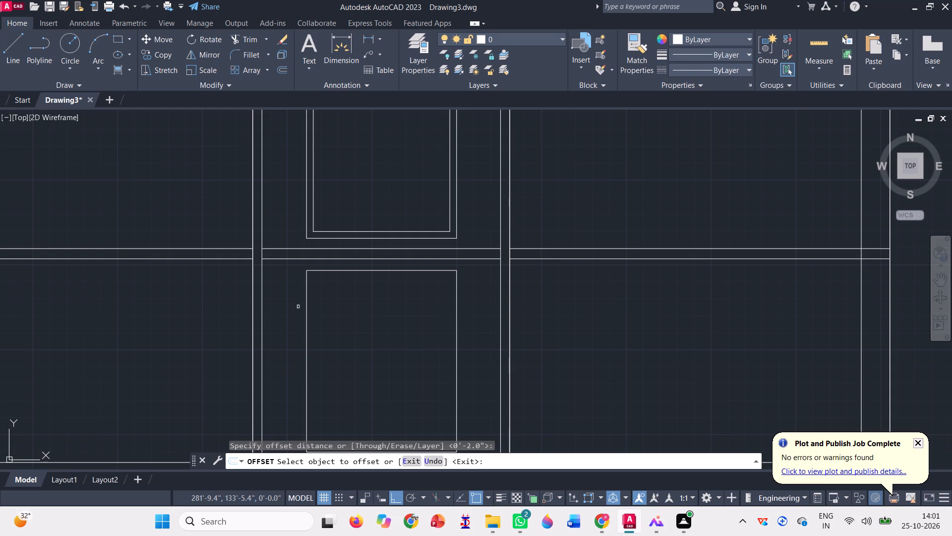
pyautogui.click(307, 312)
pyautogui.click(342, 332)
pyautogui.scroll(1, 312, 296)
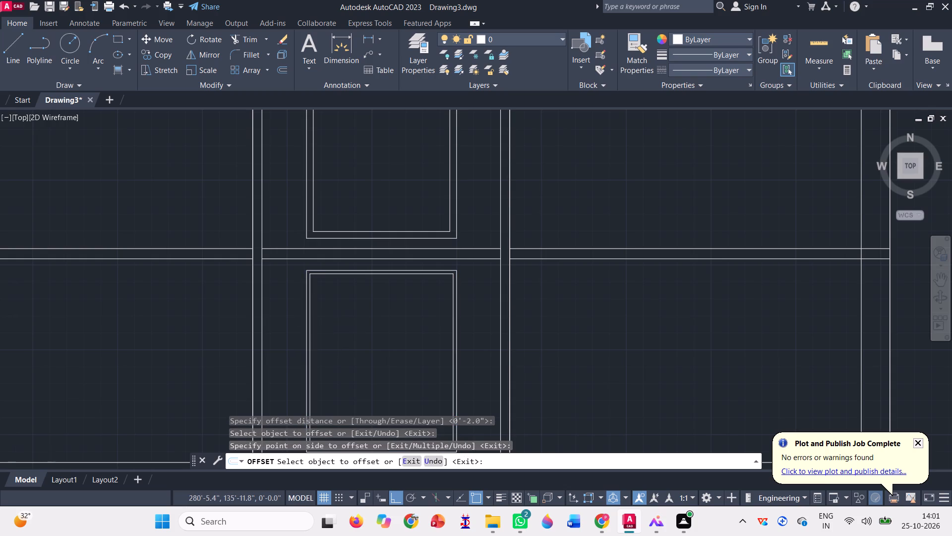
pyautogui.scroll(1, 312, 296)
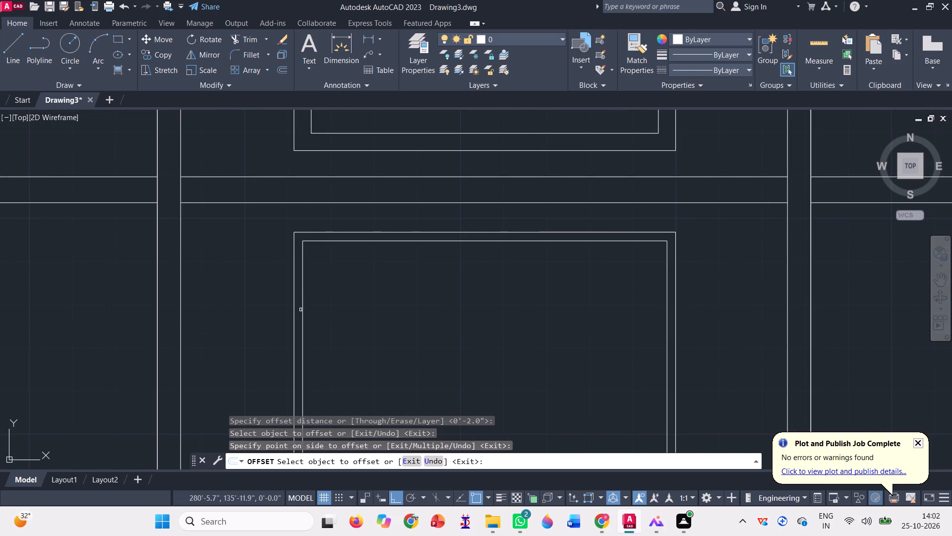
pyautogui.click(299, 306)
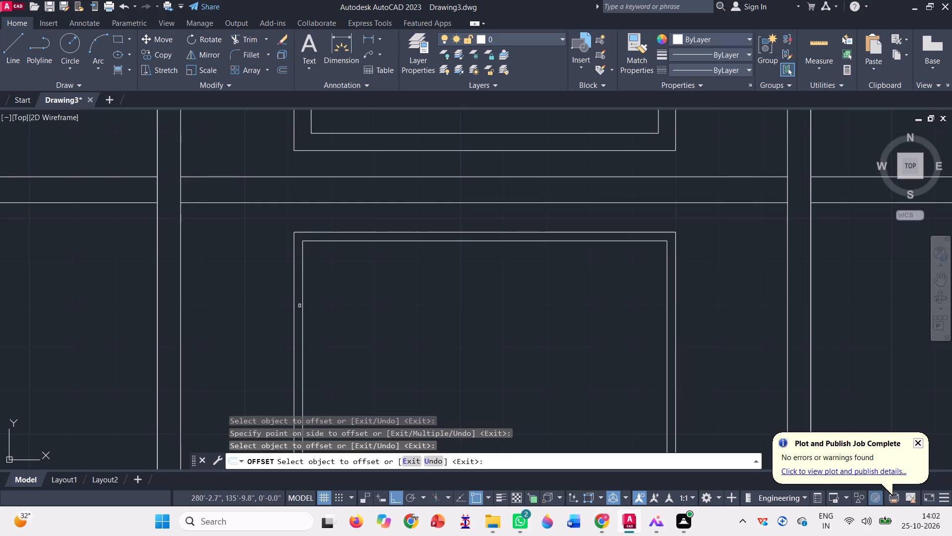
pyautogui.click(301, 312)
pyautogui.click(336, 323)
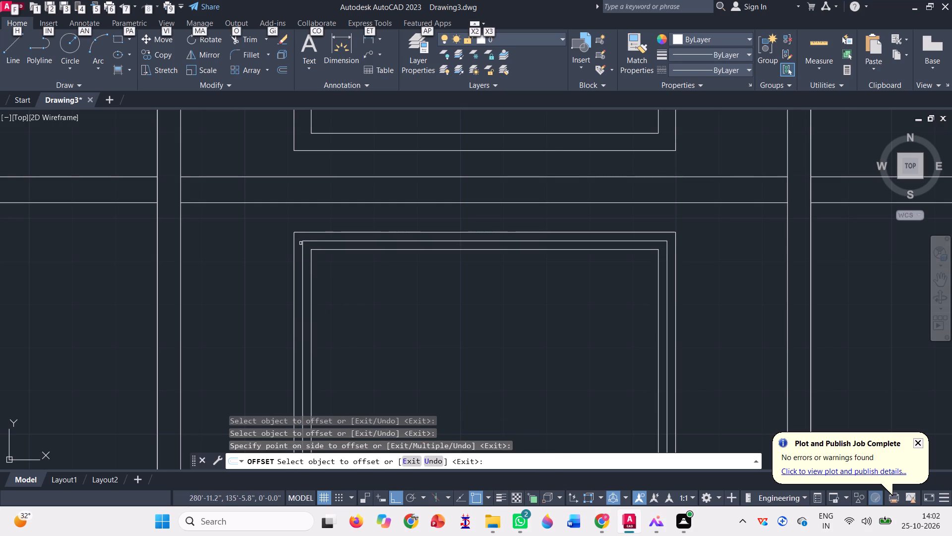
pyautogui.press('space')
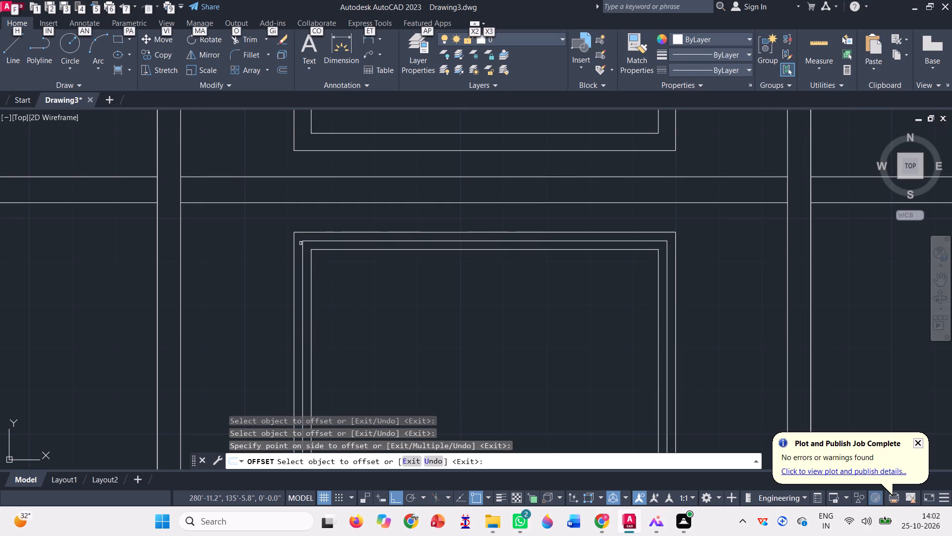
pyautogui.click(305, 247)
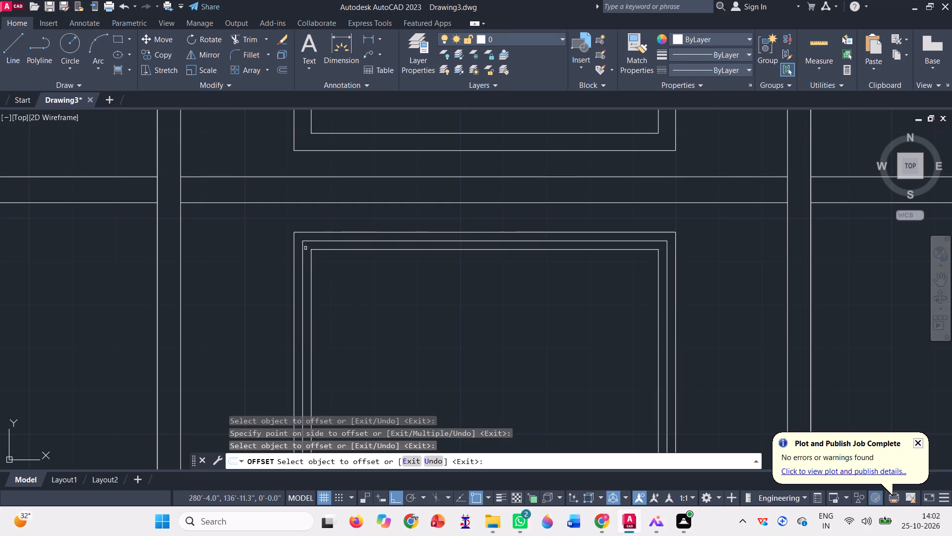
pyautogui.press('Escape')
# Delete the middle of the three nested rectangles in the third window from the top.
pyautogui.click(302, 247)
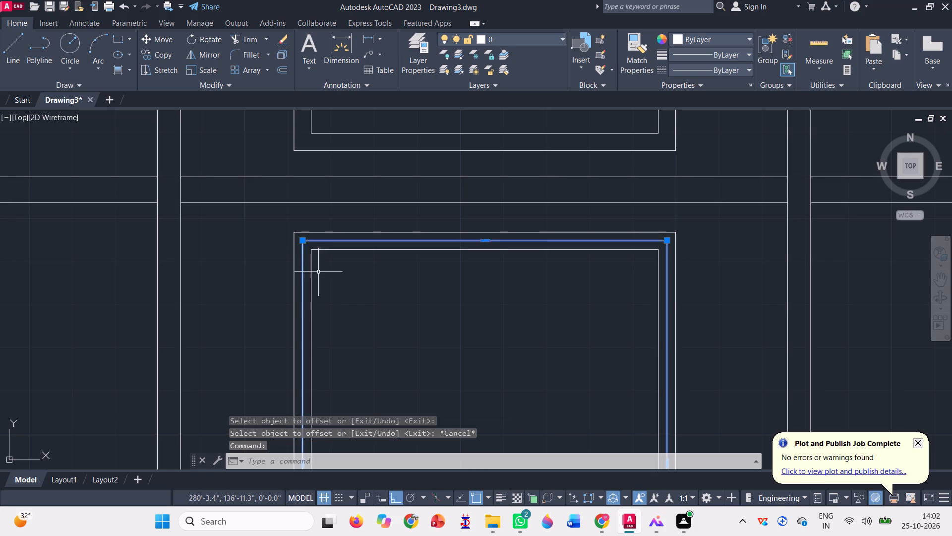
pyautogui.press('Delete')
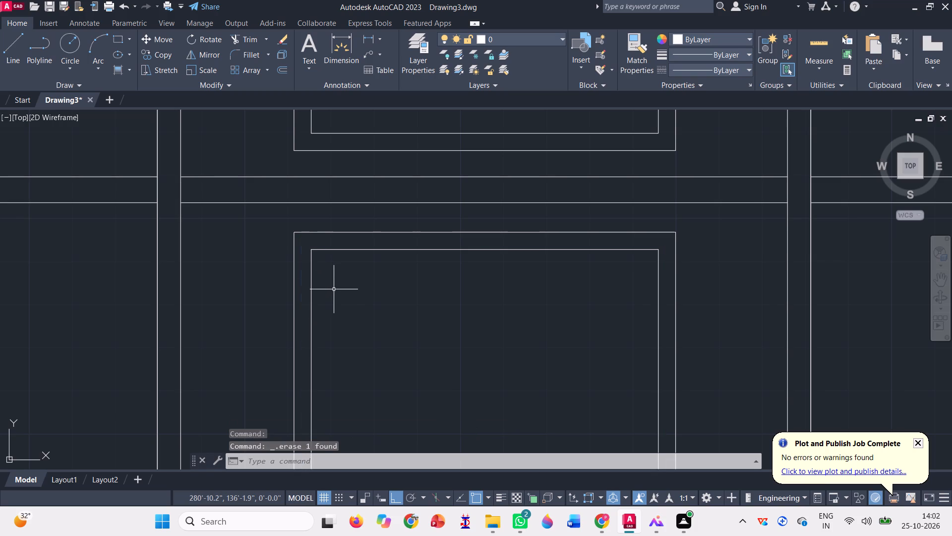
# Offset the fourth window rectangle from the top inward by 0'-2", and offset the resulting rectangle inward by the same distance.
pyautogui.scroll(-3, 333, 251)
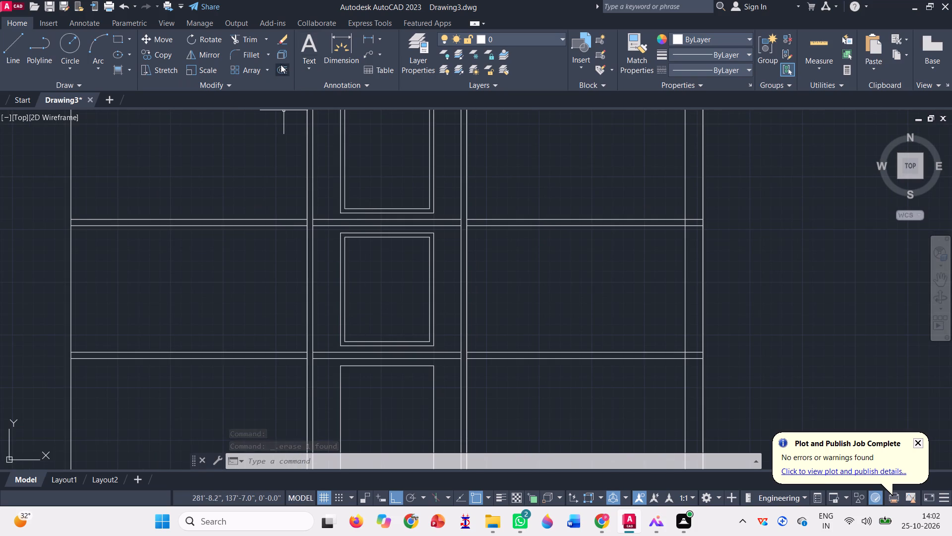
pyautogui.click(282, 70)
pyautogui.scroll(-1, 445, 347)
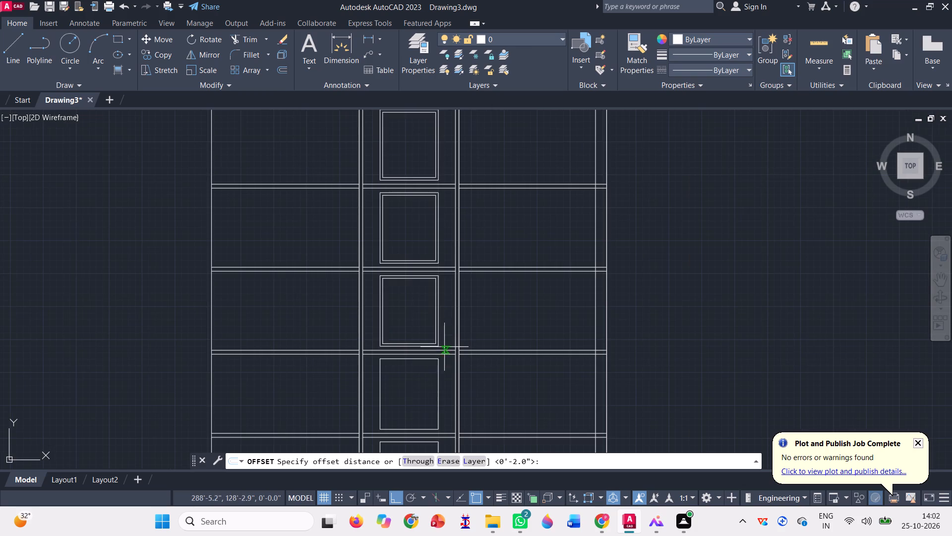
pyautogui.scroll(-1, 378, 292)
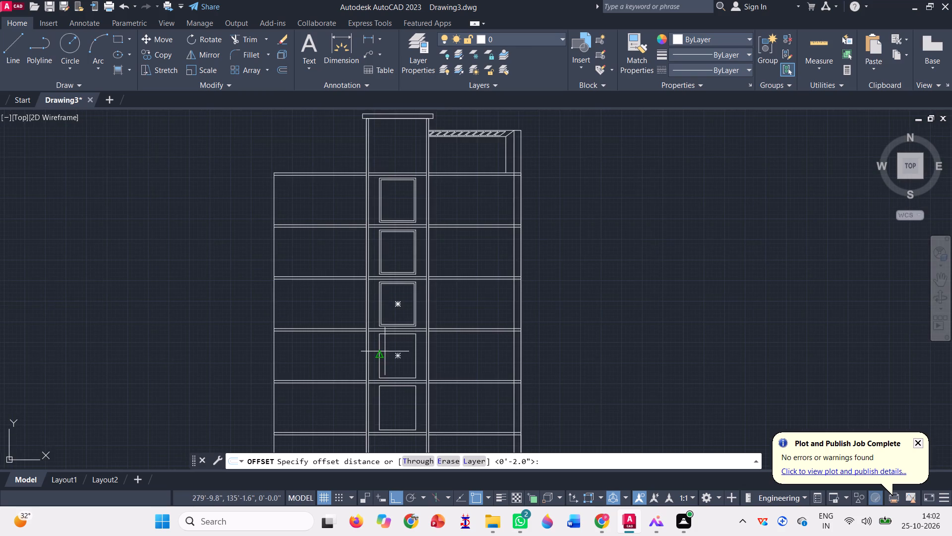
pyautogui.scroll(2, 385, 351)
pyautogui.press('space')
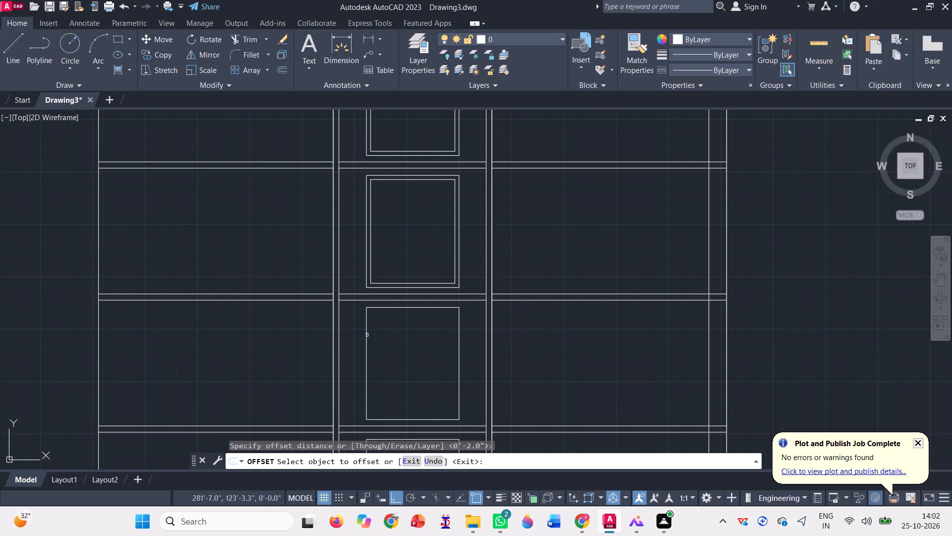
pyautogui.click(374, 377)
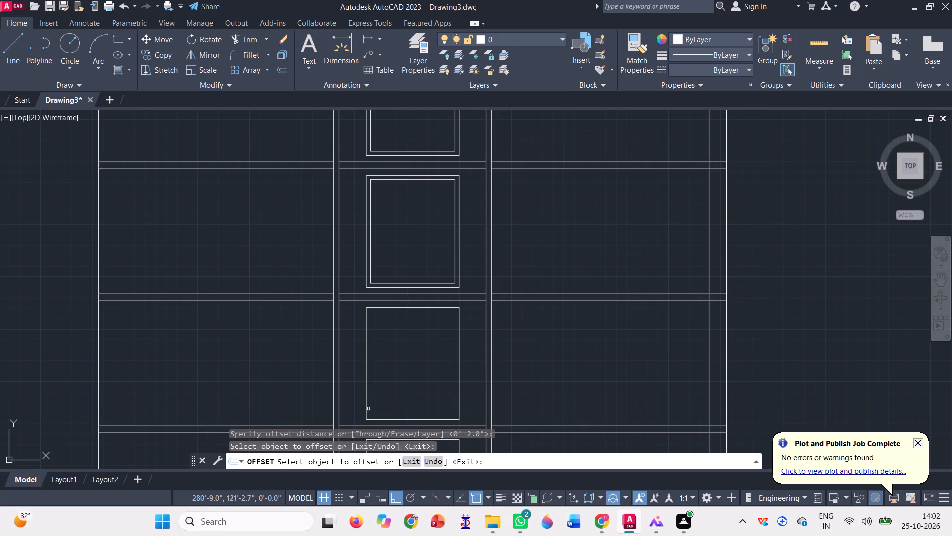
pyautogui.click(368, 375)
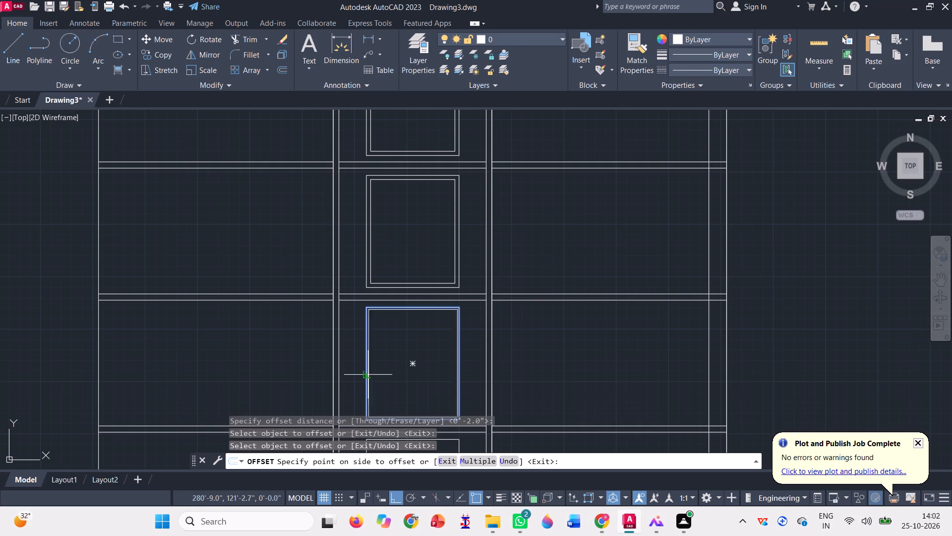
pyautogui.click(383, 371)
pyautogui.scroll(3, 380, 349)
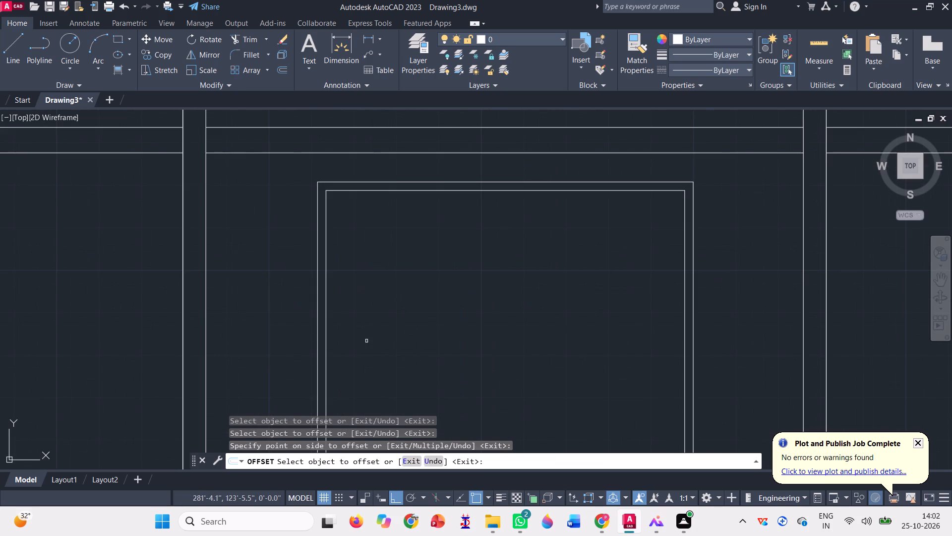
pyautogui.click(324, 376)
pyautogui.click(339, 385)
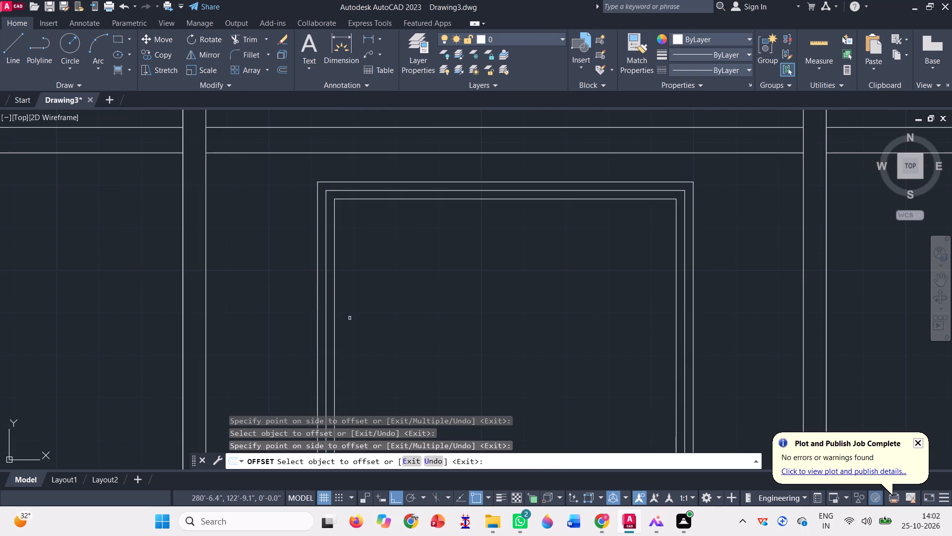
pyautogui.press('space')
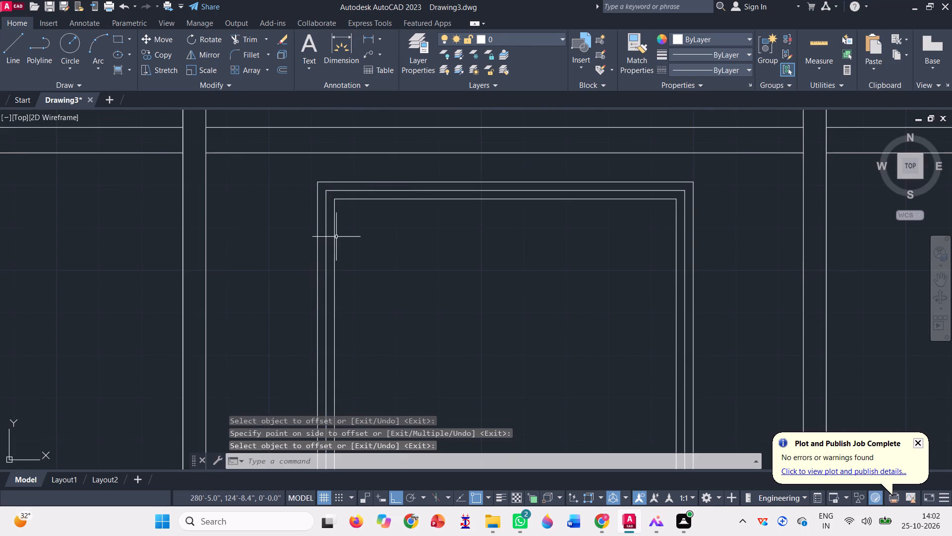
# Delete the middle of the three nested rectangles in the fourth window from the top.
pyautogui.click(327, 228)
pyautogui.scroll(-1, 357, 256)
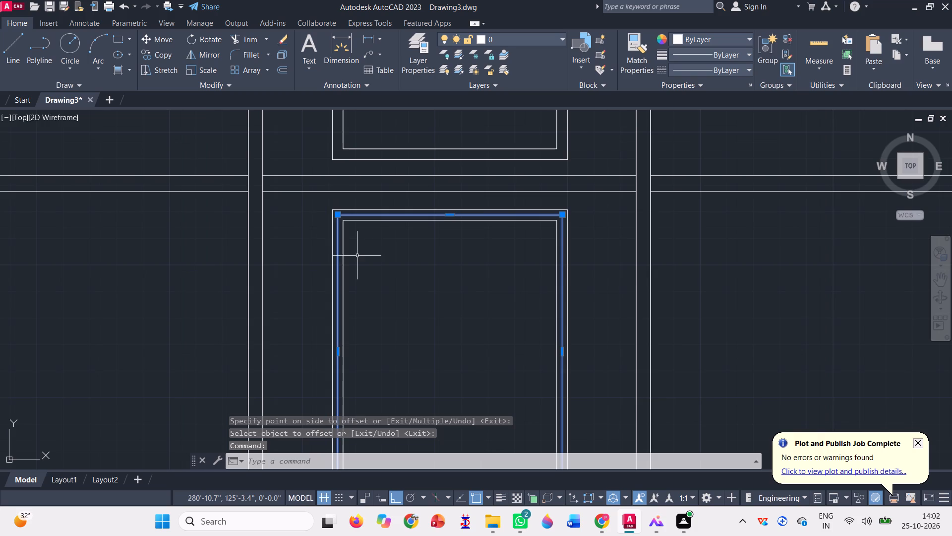
pyautogui.press('Delete')
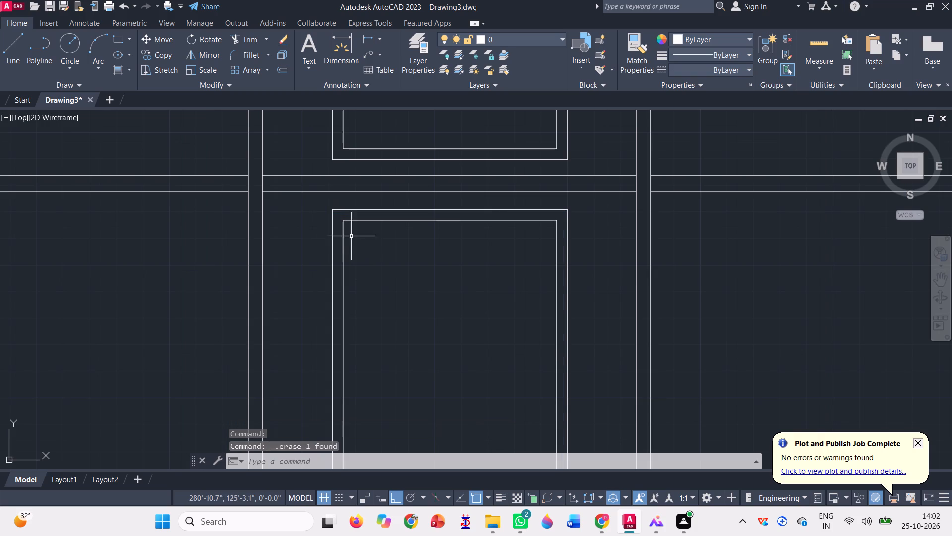
# Offset the lowest window rectangle inward by 0'-2", and offset the resulting rectangle inward by the same distance.
pyautogui.scroll(-2, 361, 184)
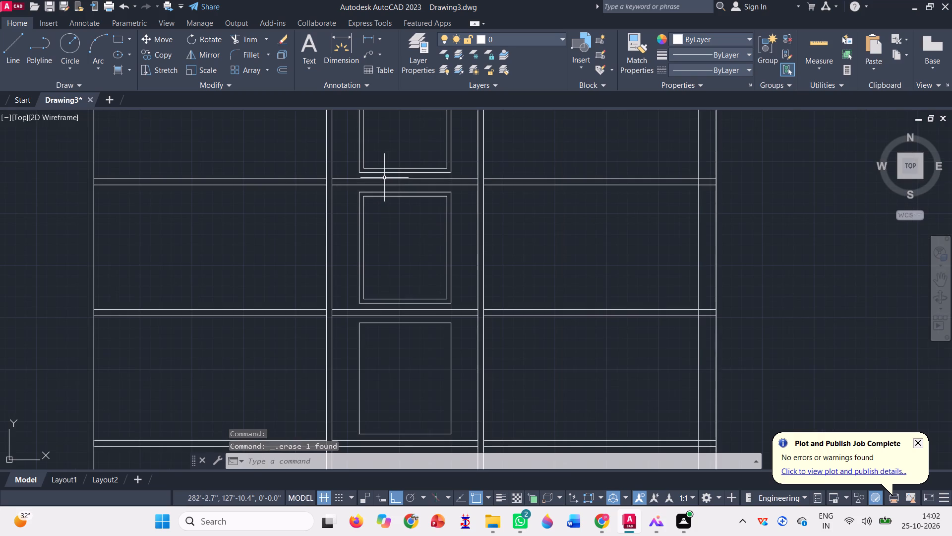
pyautogui.scroll(-1, 340, 192)
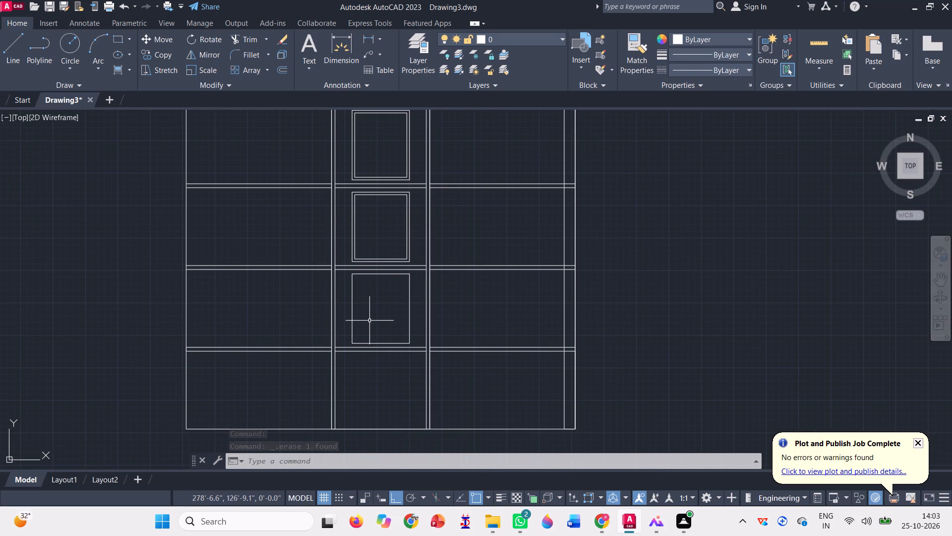
pyautogui.scroll(1, 369, 321)
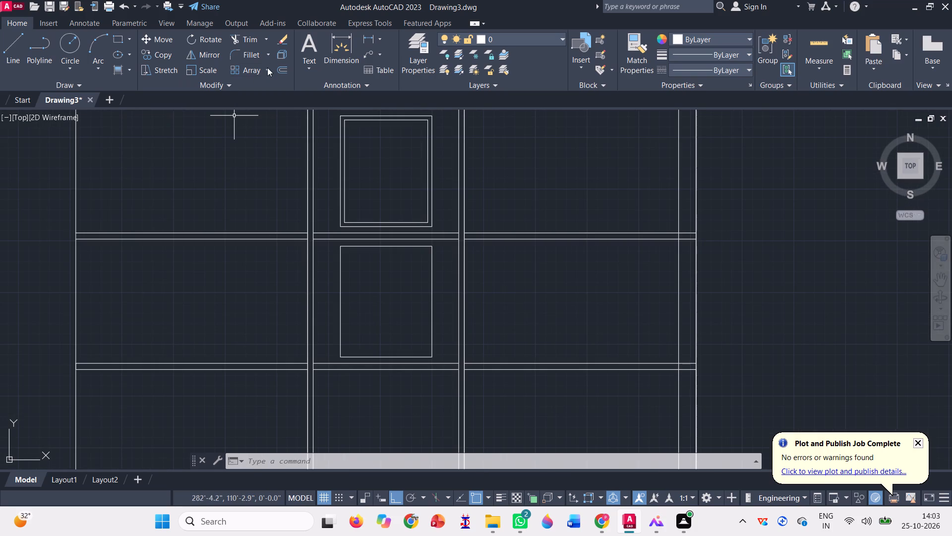
pyautogui.click(277, 69)
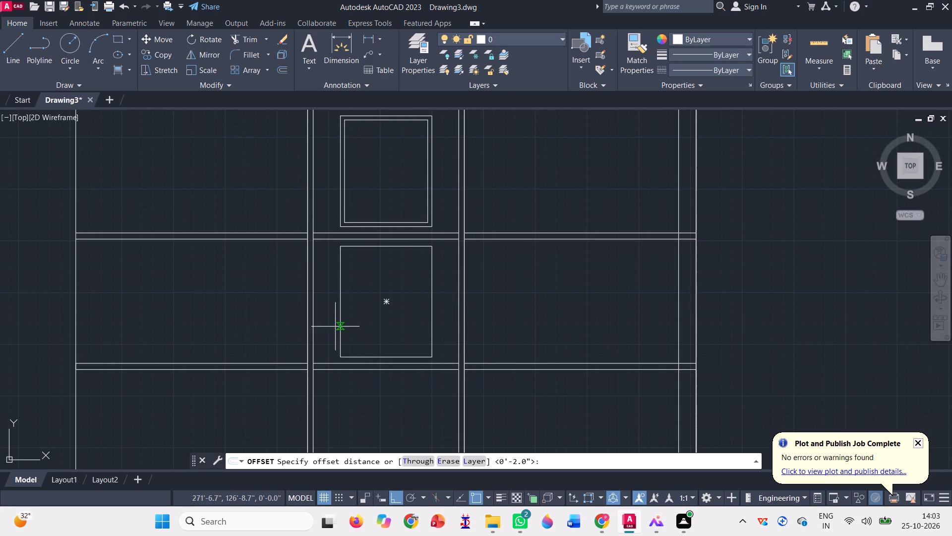
pyautogui.press('space')
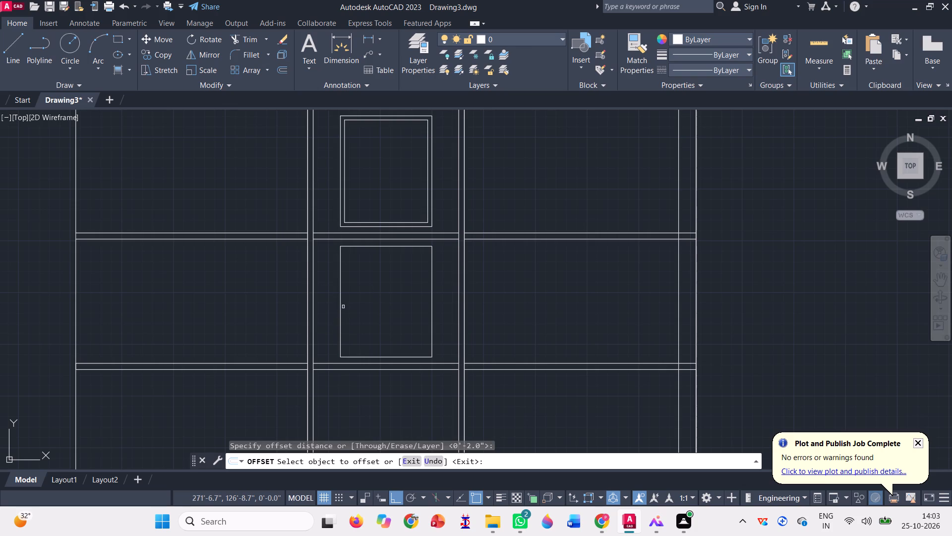
pyautogui.click(341, 303)
pyautogui.click(369, 312)
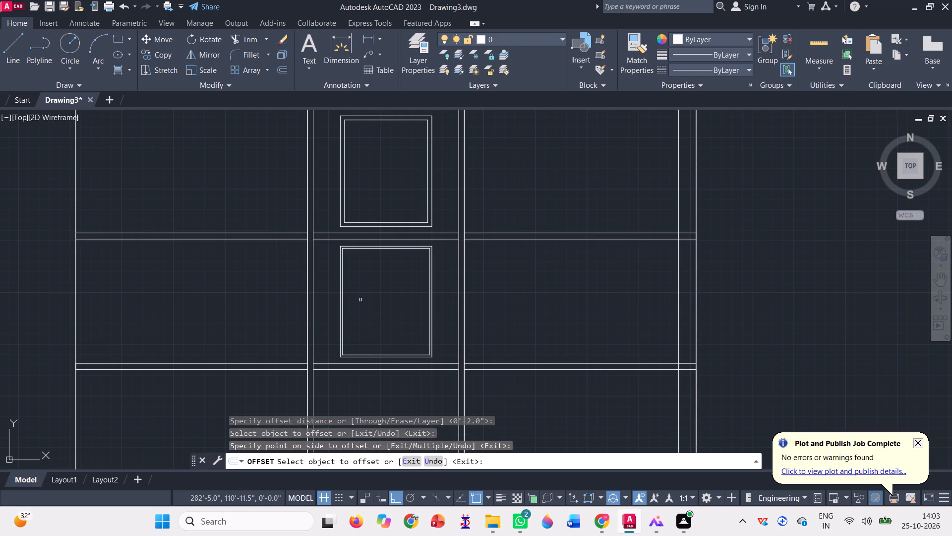
pyautogui.scroll(2, 345, 319)
pyautogui.click(333, 308)
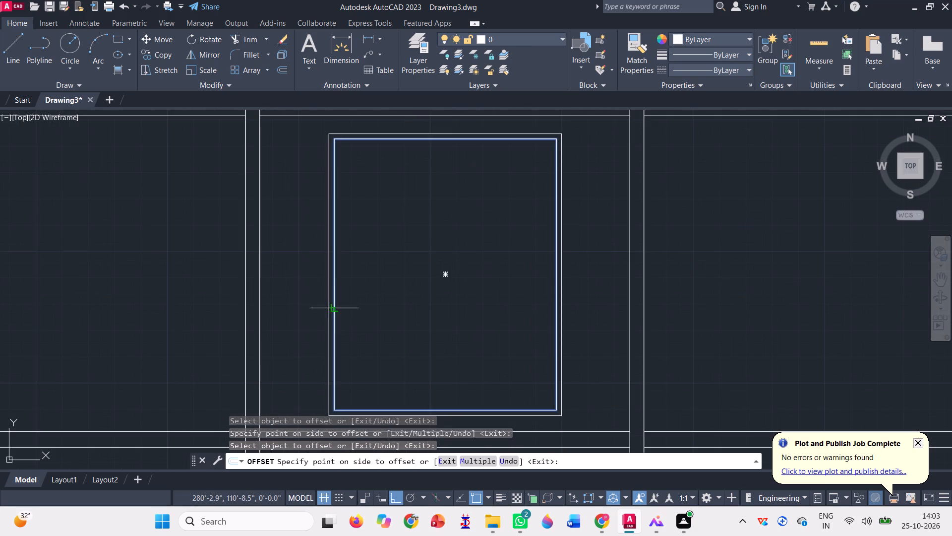
pyautogui.click(347, 317)
pyautogui.press('space')
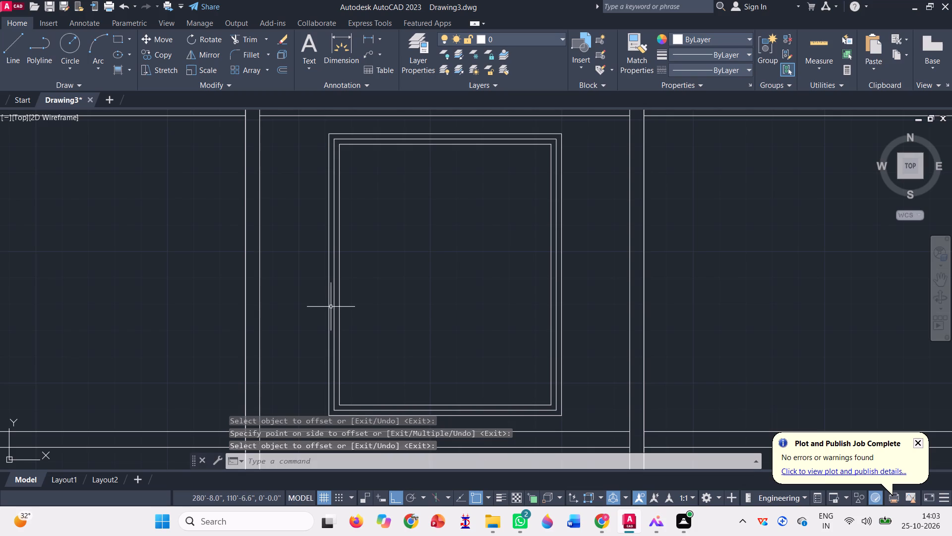
# Delete the middle of the three nested rectangles in the lowest window.
pyautogui.click(331, 305)
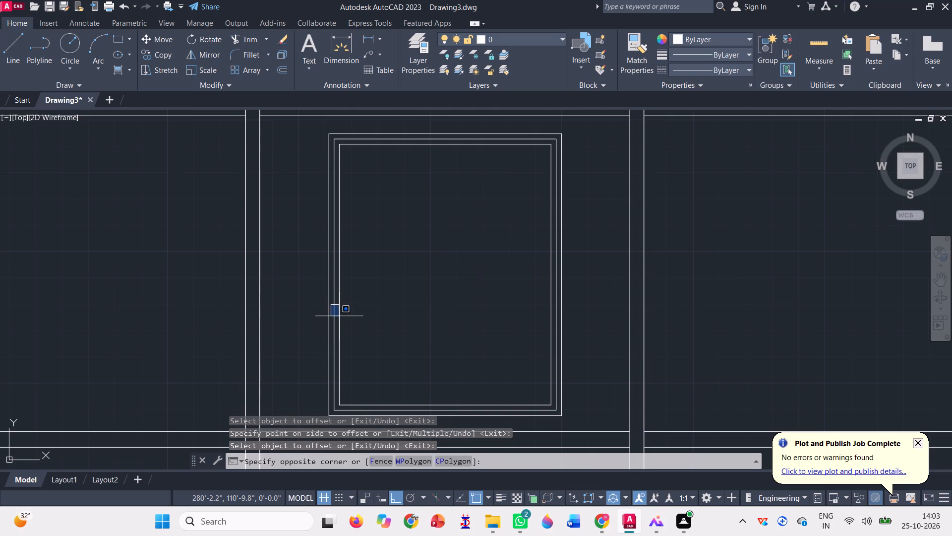
pyautogui.scroll(2, 327, 311)
pyautogui.click(336, 331)
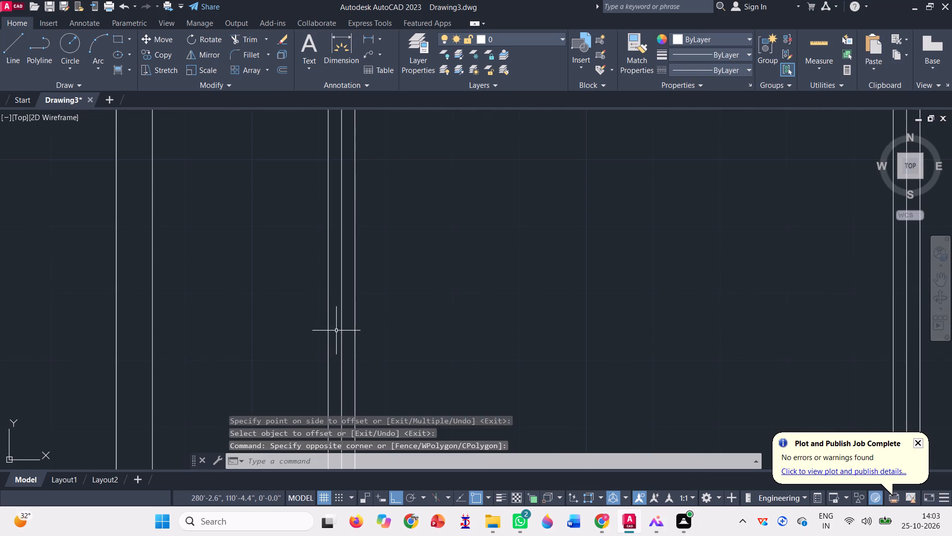
pyautogui.click(341, 314)
pyautogui.scroll(-3, 344, 319)
pyautogui.scroll(-1, 407, 318)
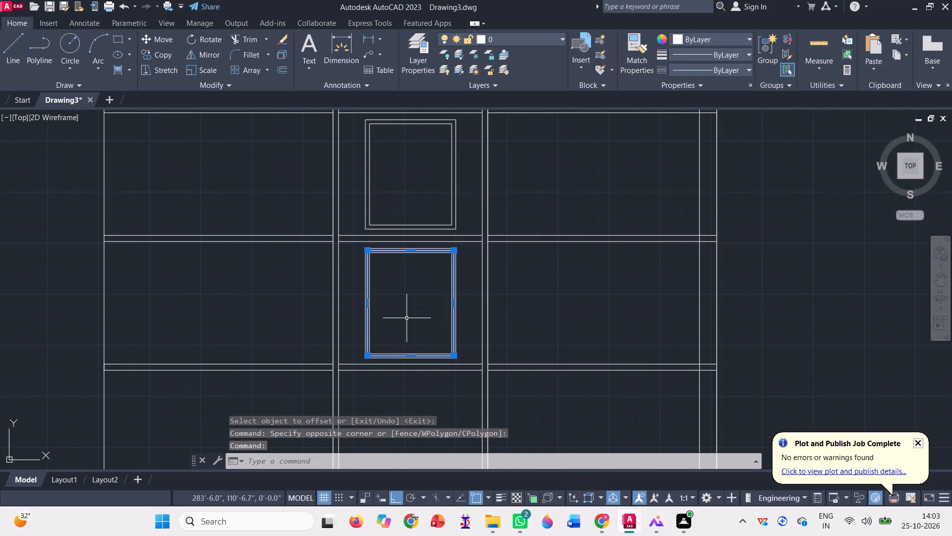
pyautogui.press('Delete')
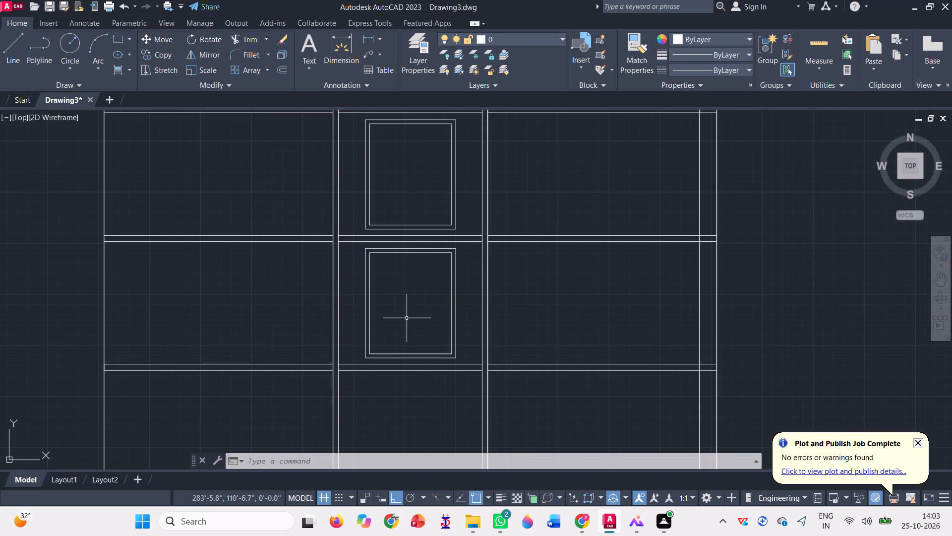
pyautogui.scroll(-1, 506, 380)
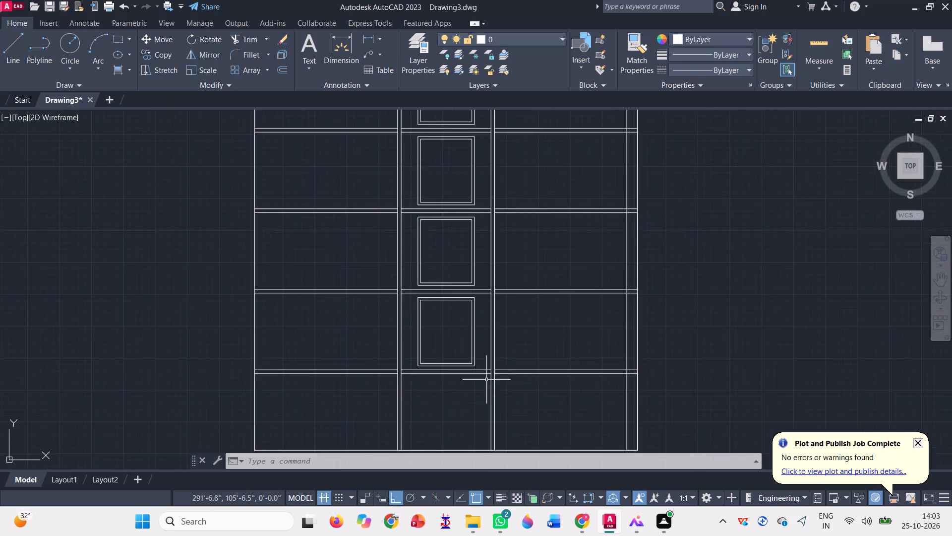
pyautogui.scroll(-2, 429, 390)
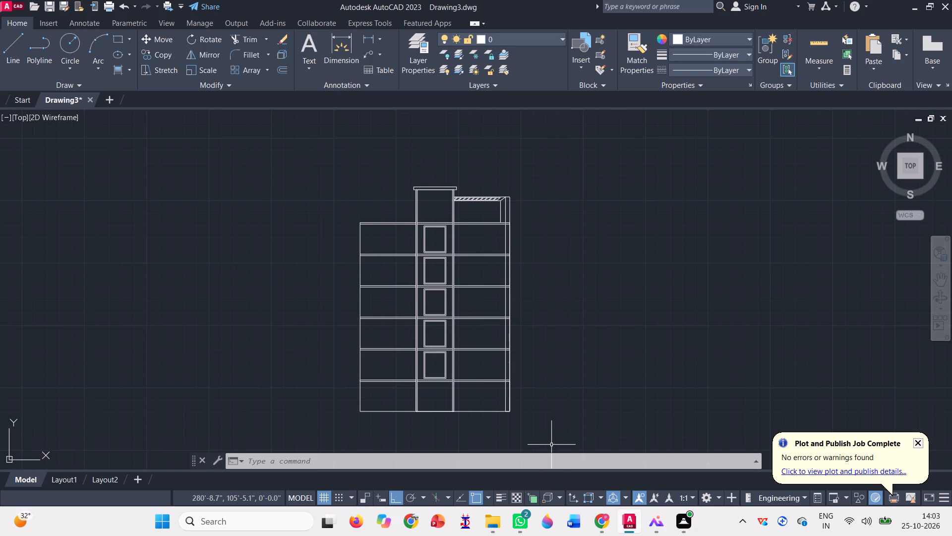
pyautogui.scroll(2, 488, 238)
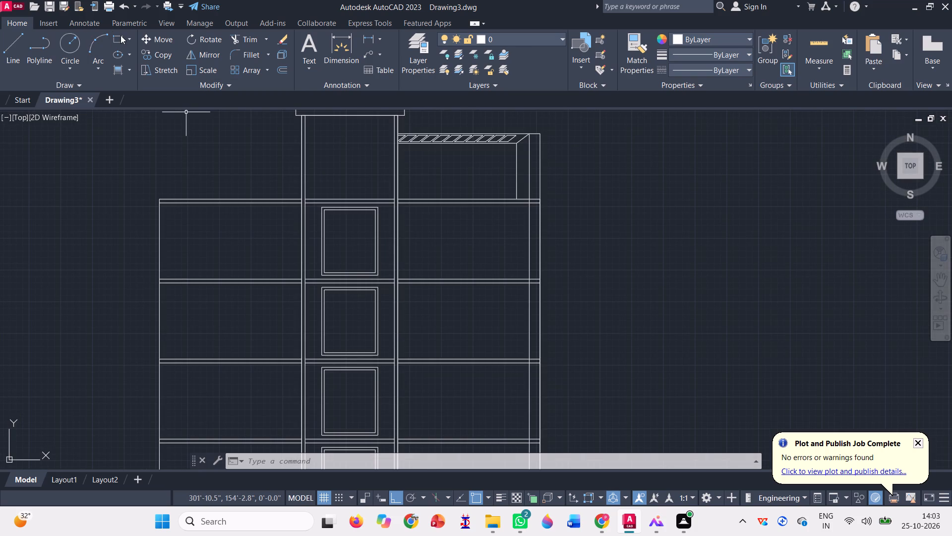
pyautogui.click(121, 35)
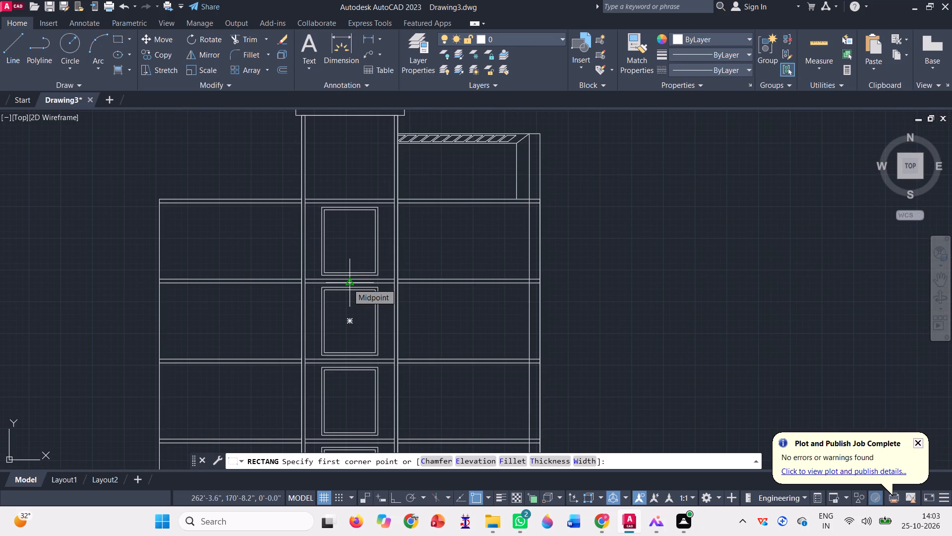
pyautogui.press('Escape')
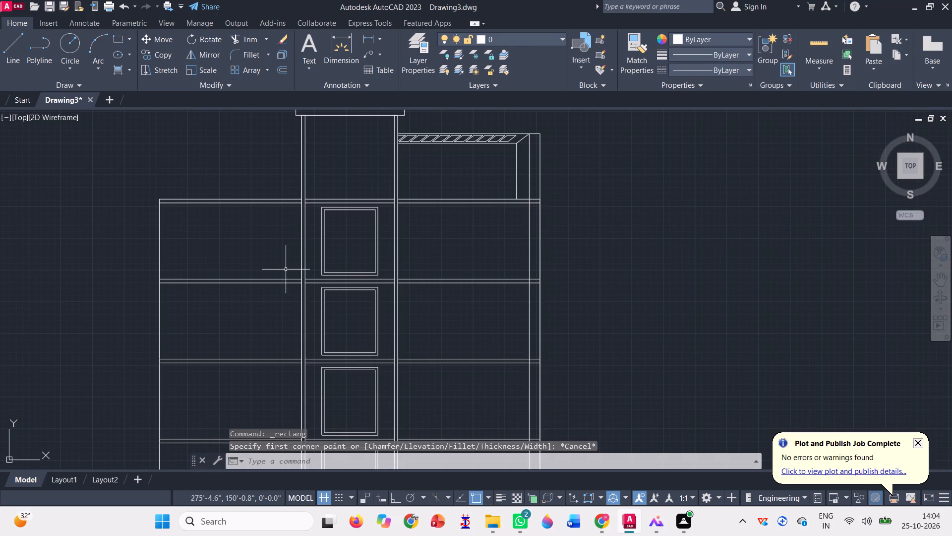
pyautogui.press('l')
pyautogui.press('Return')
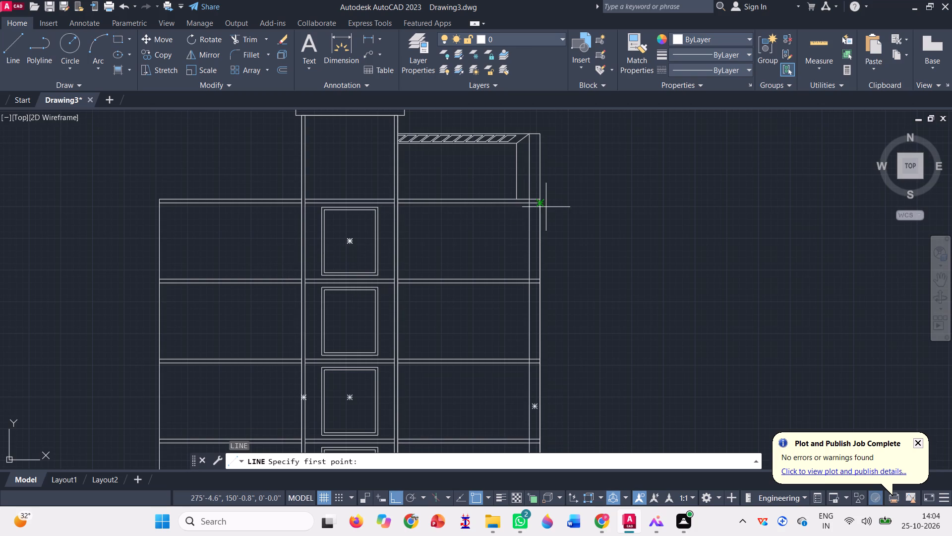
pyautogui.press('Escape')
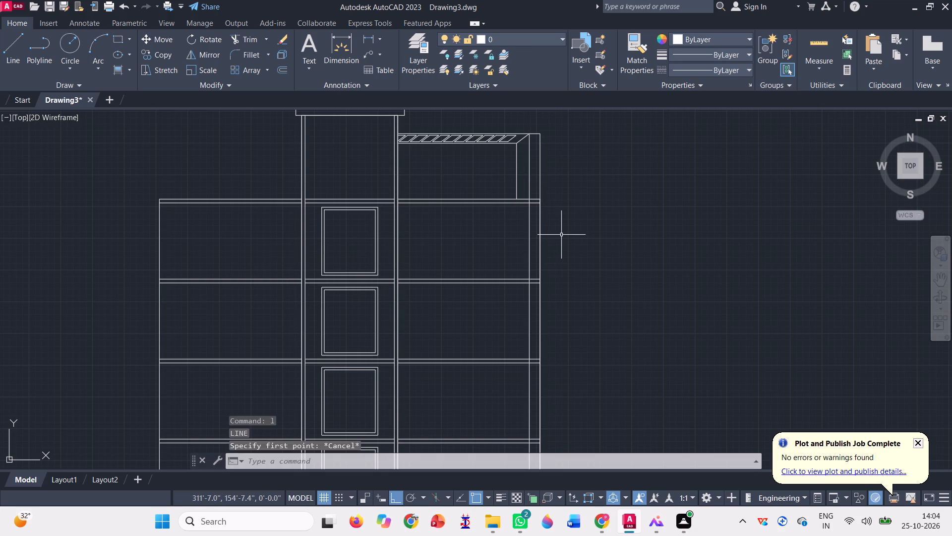
# Draw a horizontal construction line through the right end of the uppermost floor band's lower edge.
pyautogui.press('x')
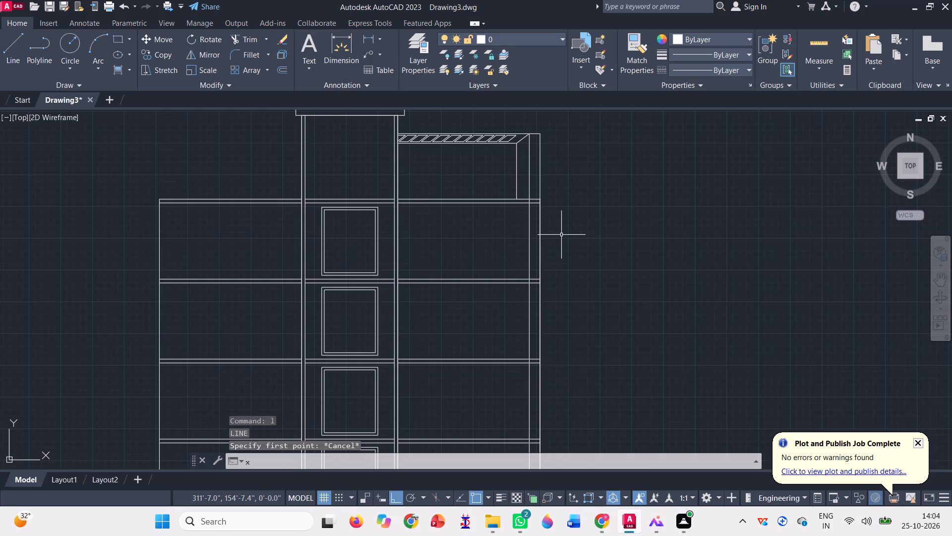
pyautogui.write('l')
pyautogui.press('space')
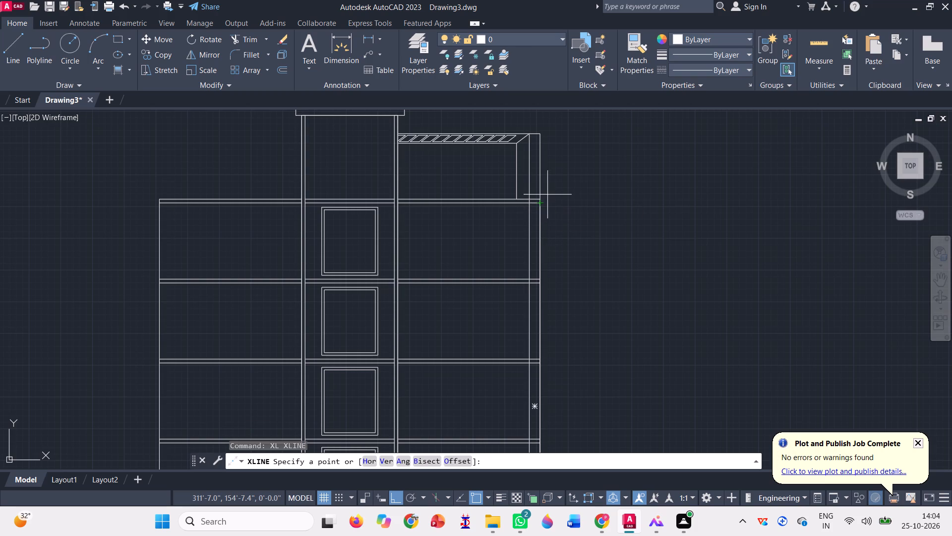
pyautogui.scroll(3, 547, 195)
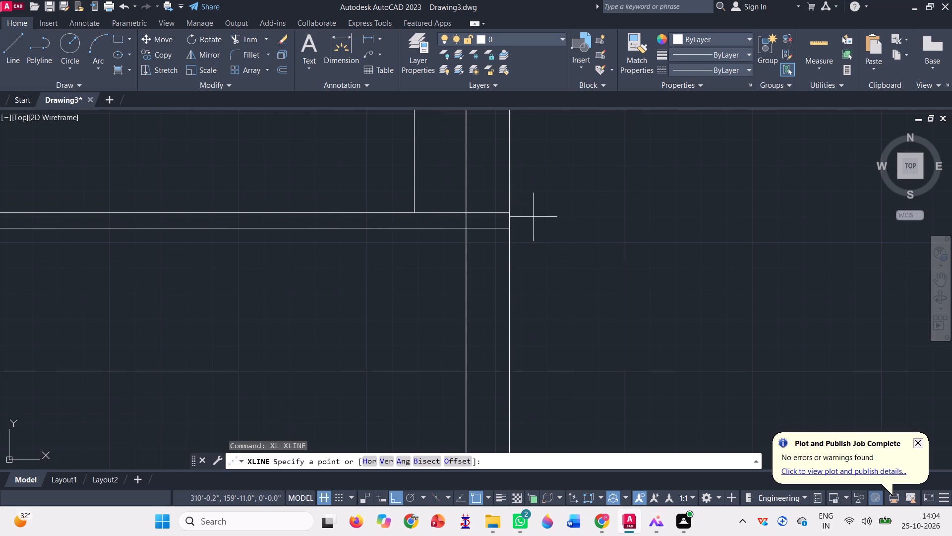
pyautogui.scroll(2, 533, 216)
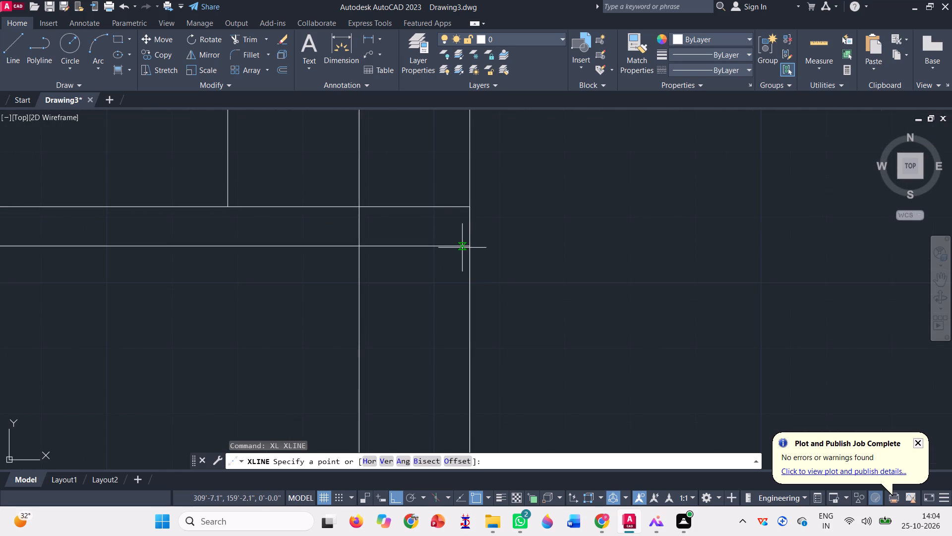
pyautogui.click(468, 246)
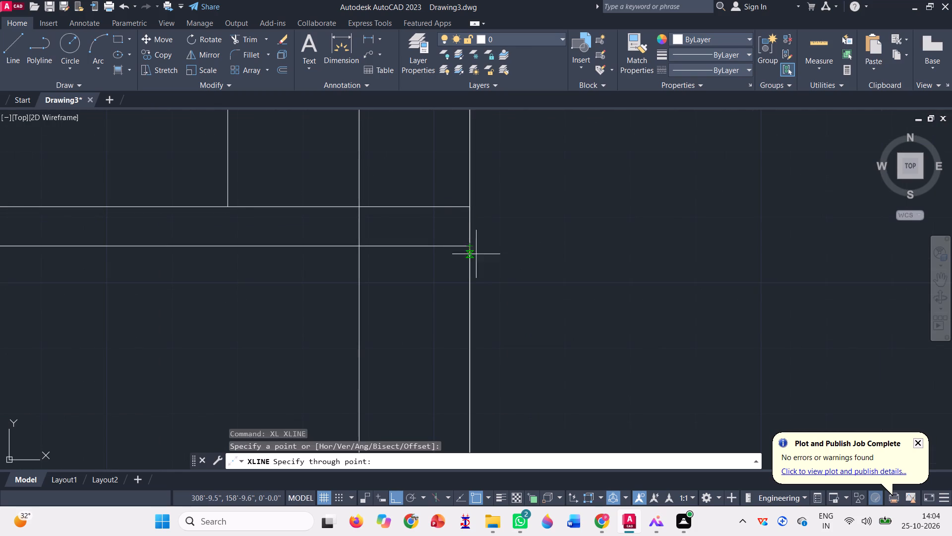
pyautogui.scroll(-3, 533, 251)
pyautogui.click(592, 251)
pyautogui.scroll(-1, 601, 289)
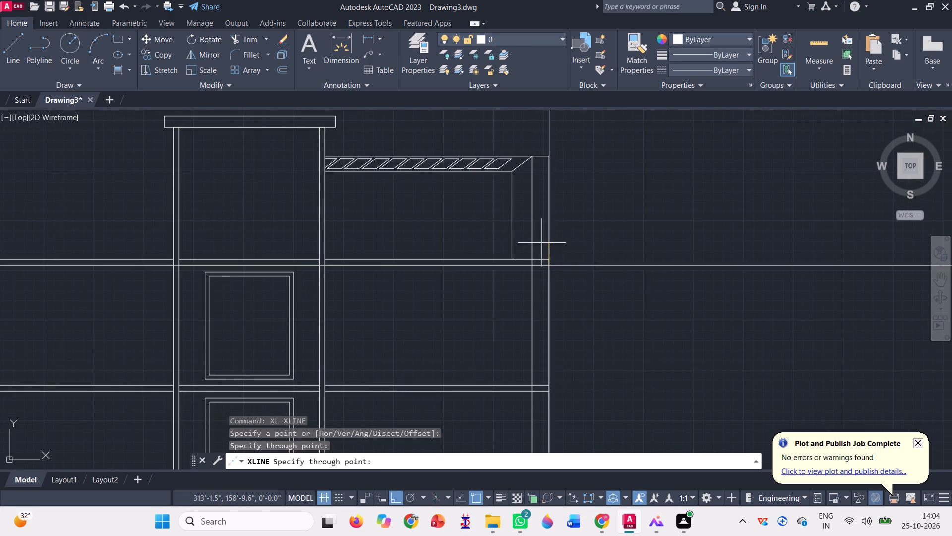
pyautogui.scroll(-2, 532, 241)
pyautogui.press('v')
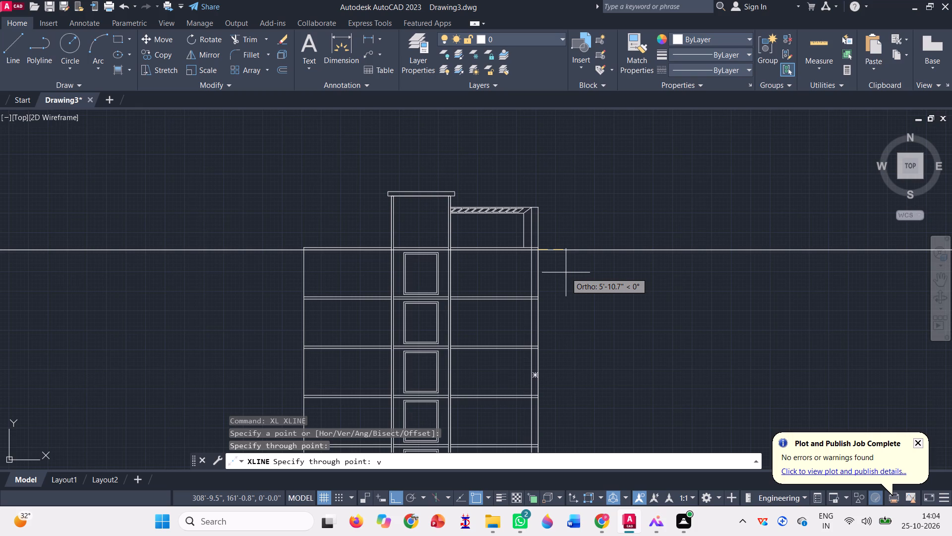
pyautogui.press('BackSpace')
pyautogui.press('space')
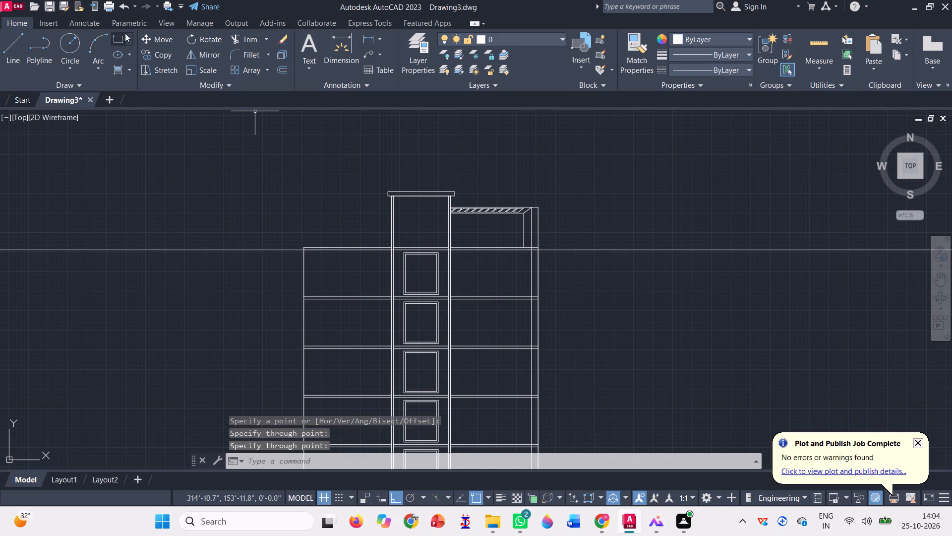
# Draw a thin rectangle along the uppermost left floor band, from slightly outside the left wall to the central block's left column.
pyautogui.click(116, 43)
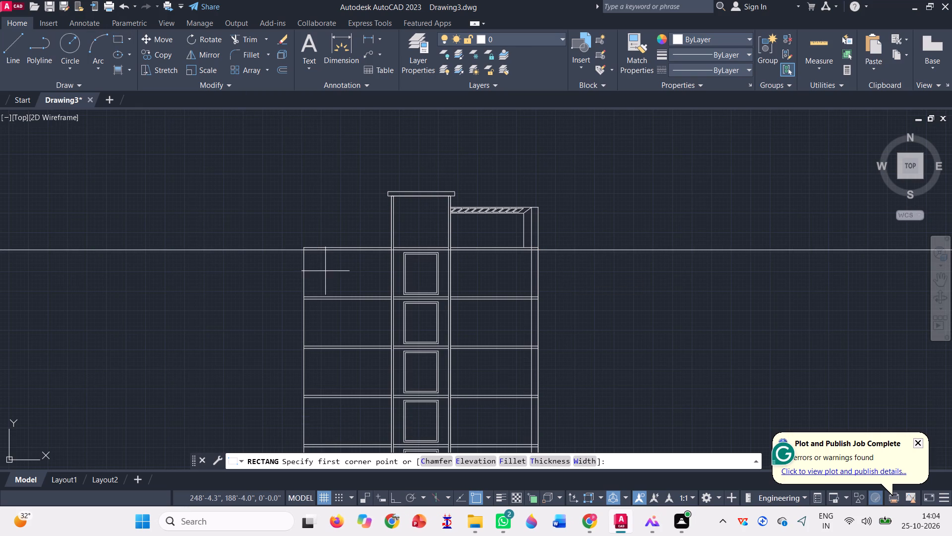
pyautogui.scroll(2, 296, 252)
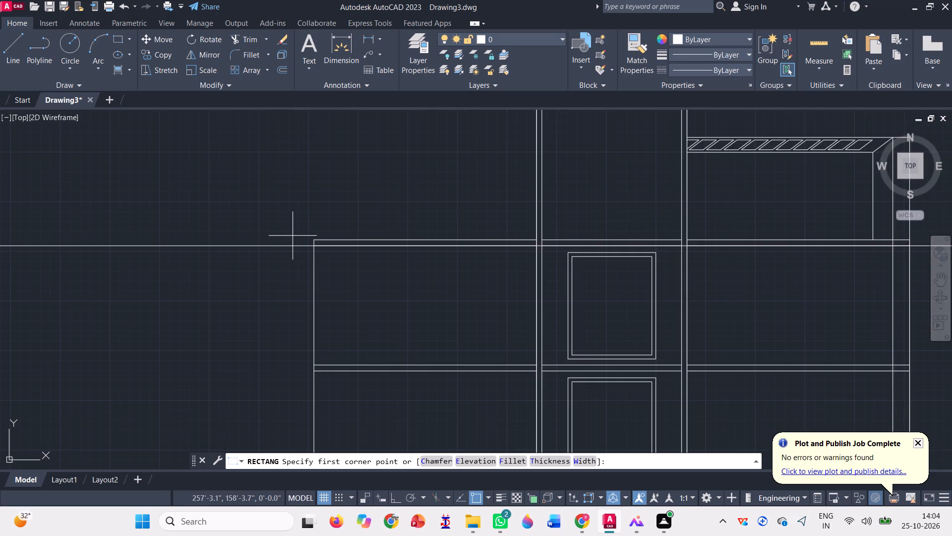
pyautogui.scroll(3, 293, 236)
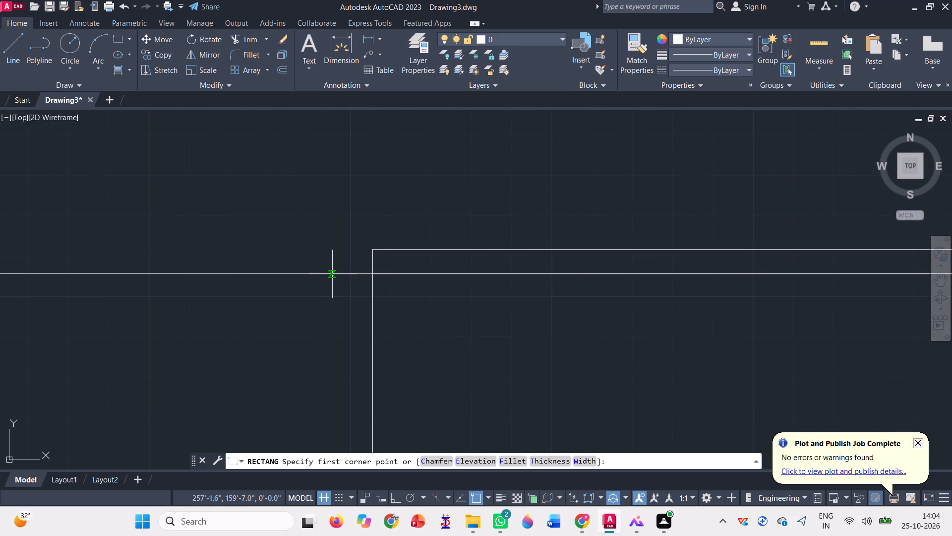
pyautogui.click(333, 272)
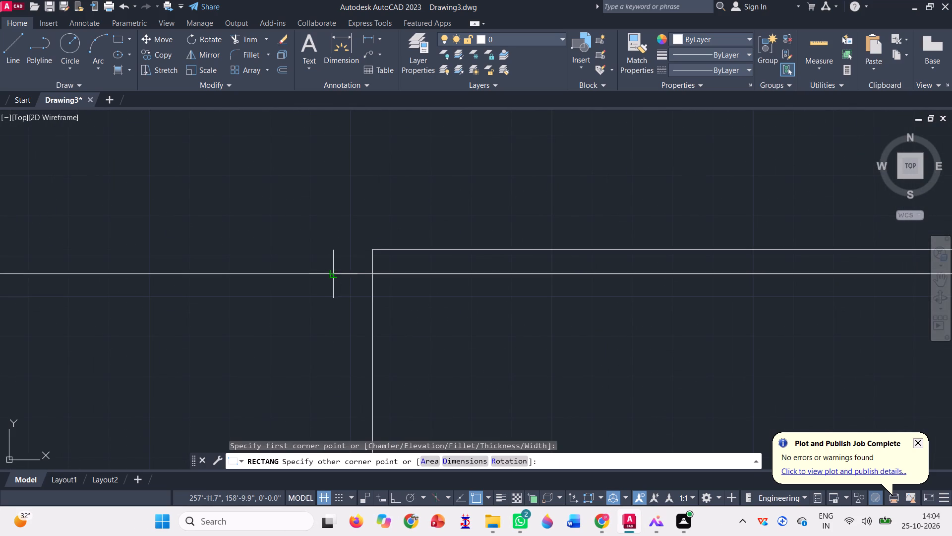
pyautogui.scroll(-2, 224, 282)
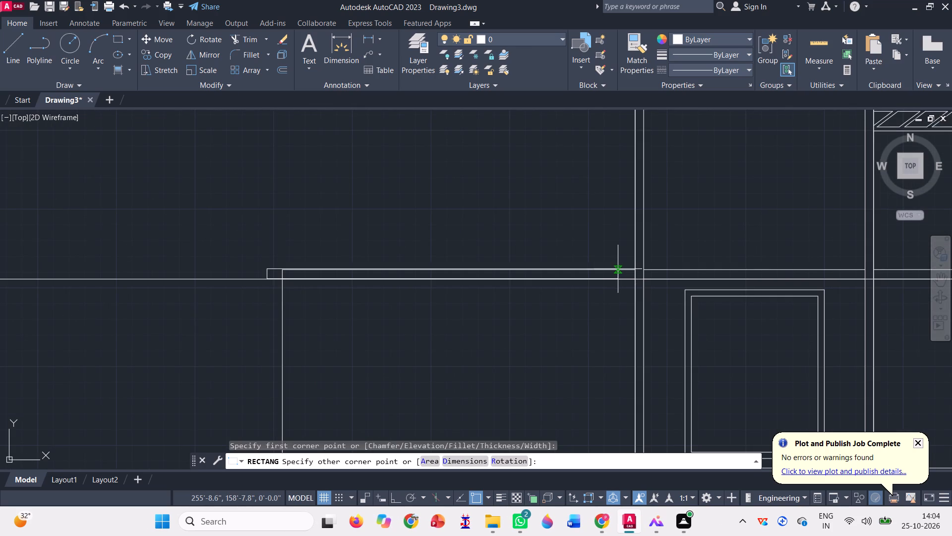
pyautogui.scroll(3, 619, 268)
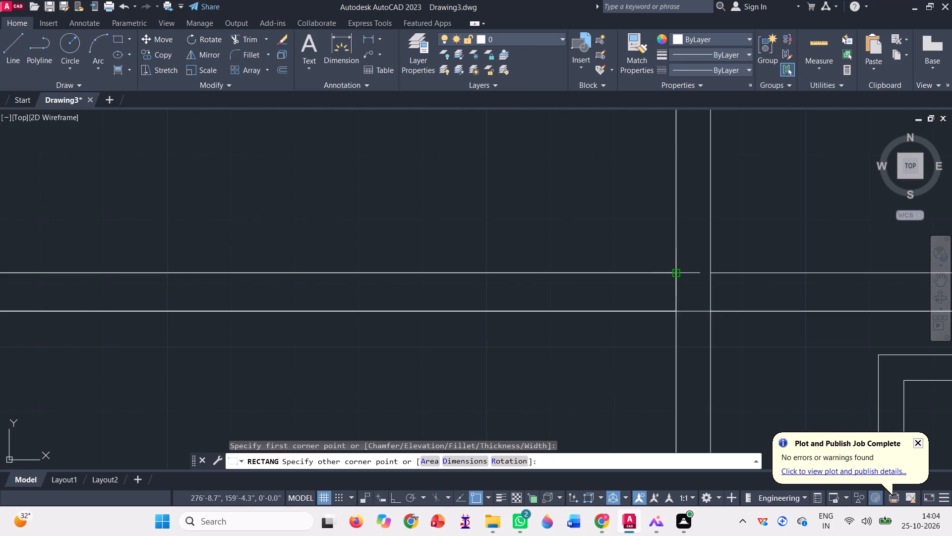
pyautogui.click(677, 274)
pyautogui.scroll(-2, 414, 269)
pyautogui.scroll(-3, 333, 268)
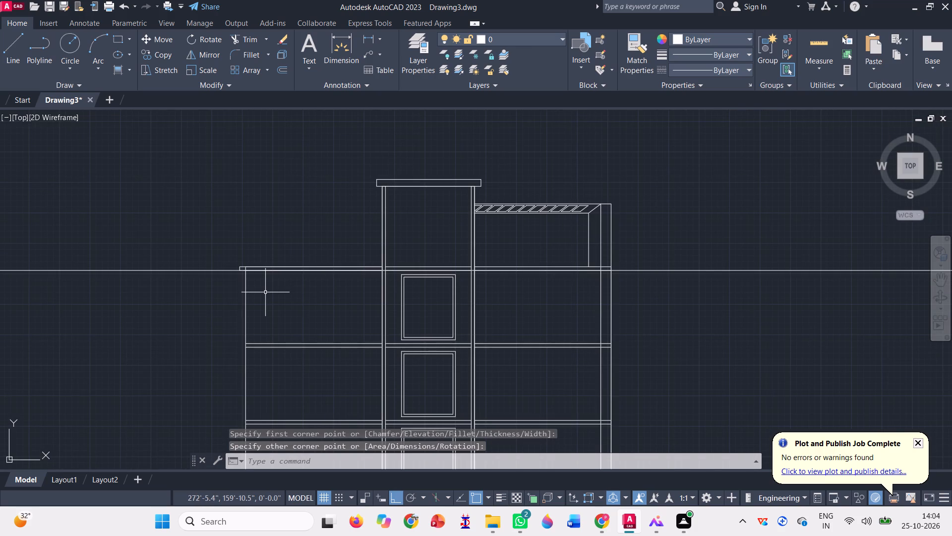
# Copy the thin slab rectangle from its lower-left corner to the central block's right column, projecting past the building's right edge.
pyautogui.press('c')
pyautogui.press('p')
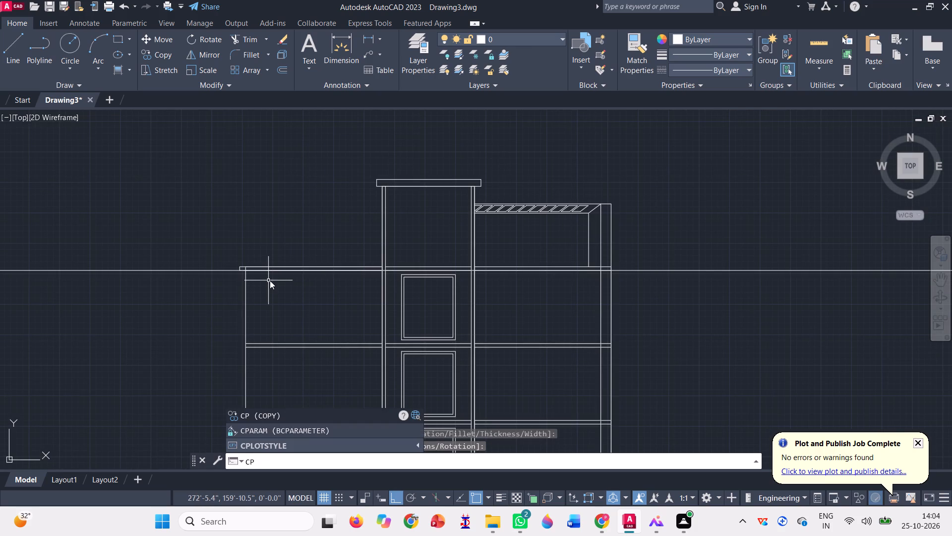
pyautogui.press('BackSpace')
pyautogui.press('o')
pyautogui.press('space')
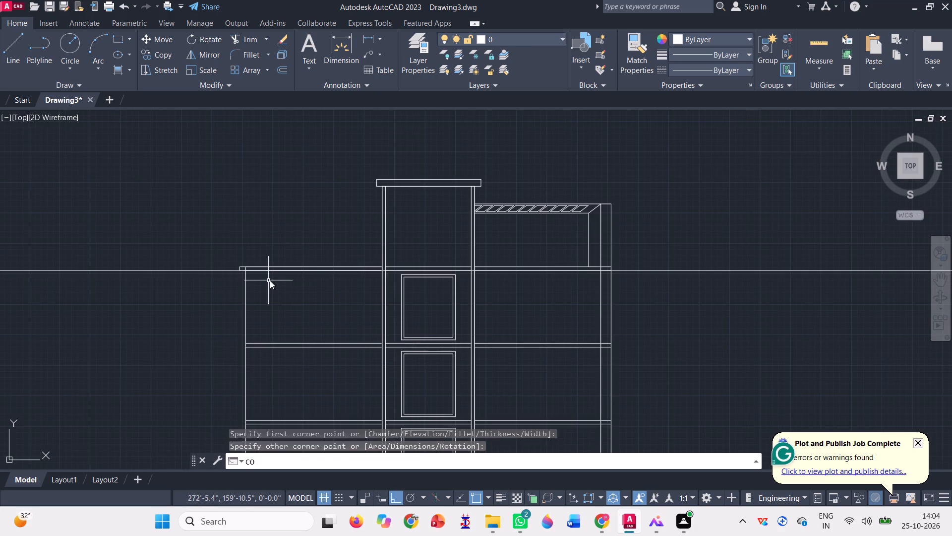
pyautogui.scroll(3, 228, 284)
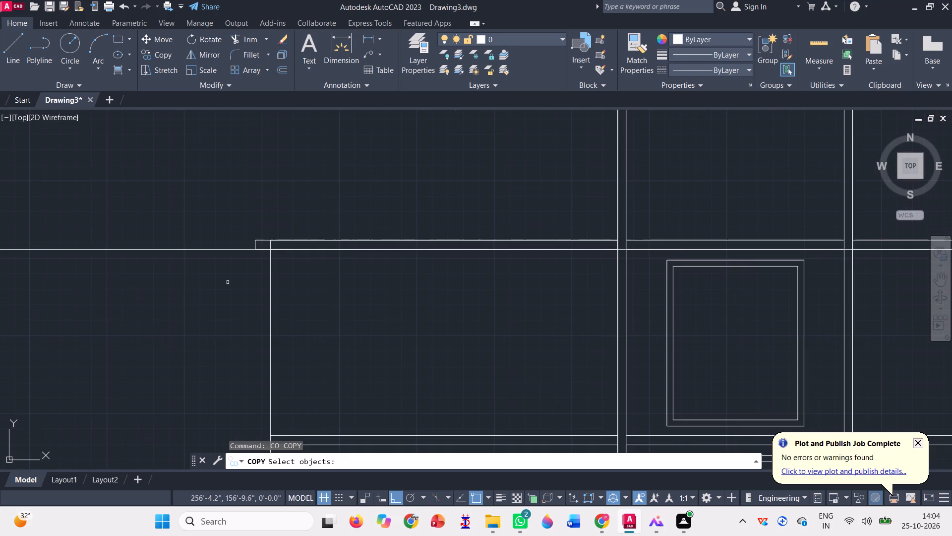
pyautogui.scroll(3, 236, 261)
pyautogui.click(348, 183)
pyautogui.click(257, 163)
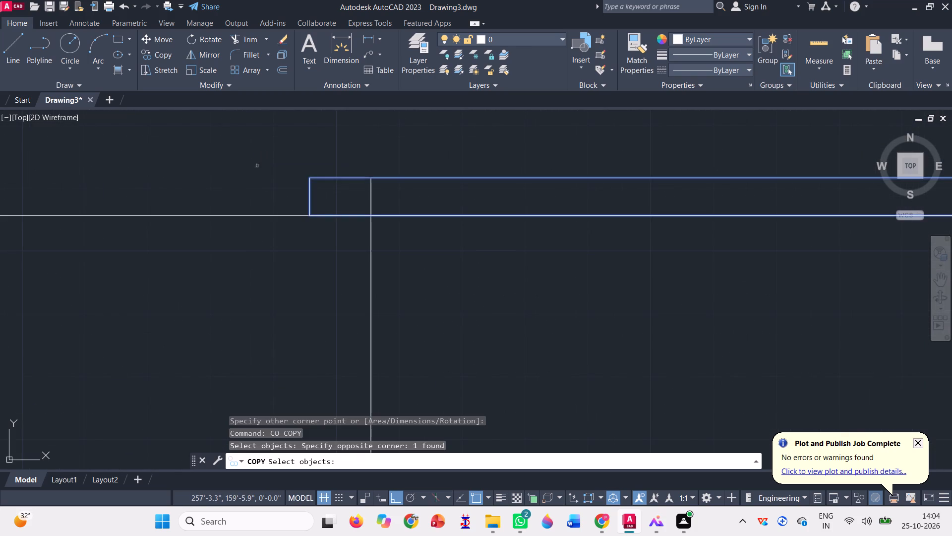
pyautogui.scroll(-4, 262, 180)
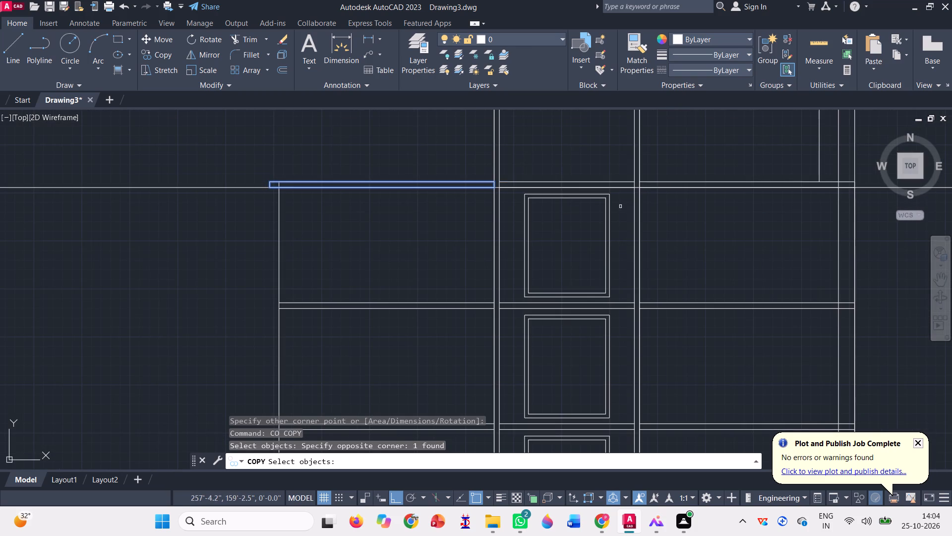
pyautogui.press('space')
pyautogui.scroll(3, 262, 195)
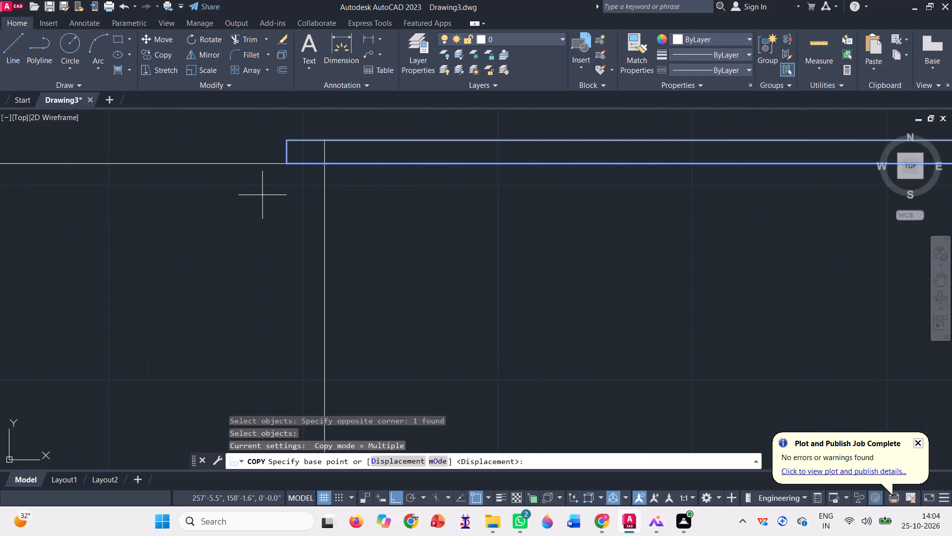
pyautogui.click(286, 163)
pyautogui.scroll(-3, 191, 229)
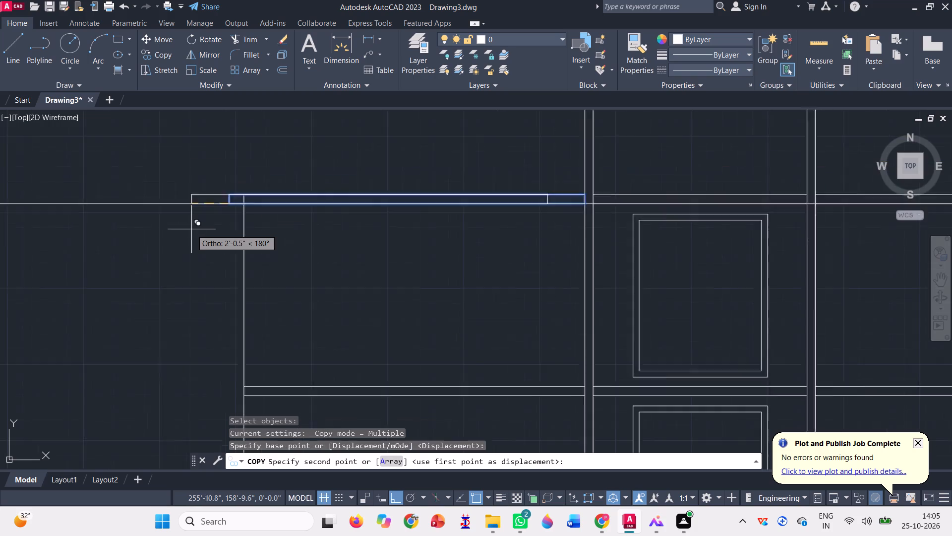
pyautogui.scroll(-1, 191, 229)
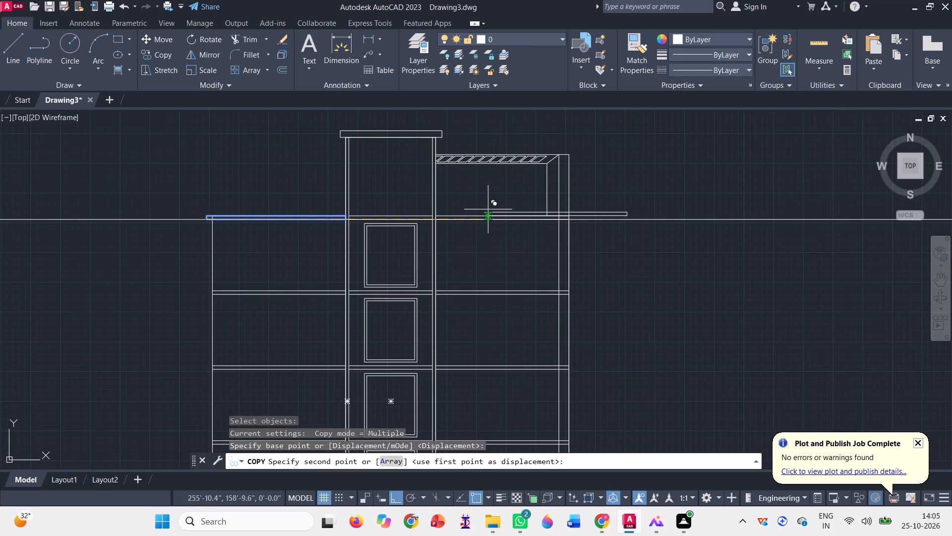
pyautogui.scroll(3, 447, 210)
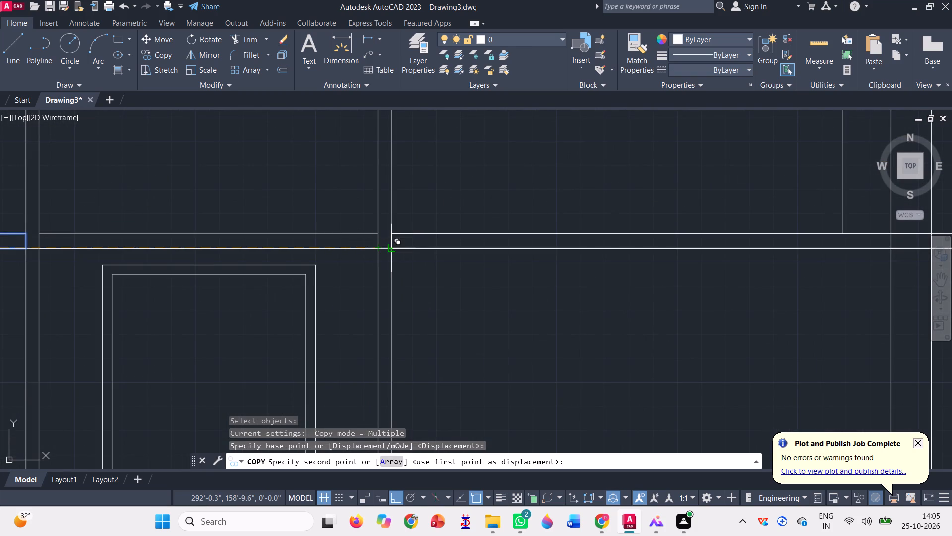
pyautogui.click(390, 246)
pyautogui.scroll(-3, 435, 212)
pyautogui.press('space')
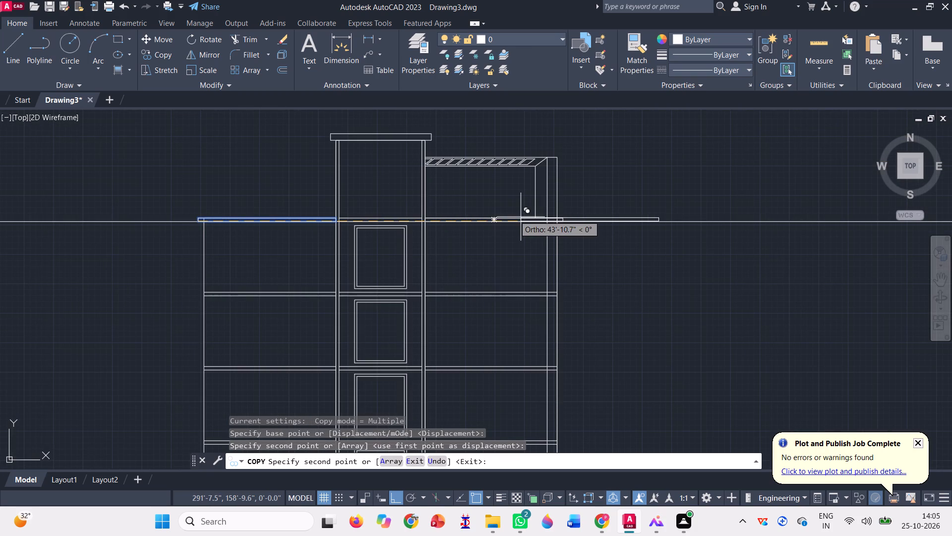
# Delete the horizontal construction line at the uppermost floor band.
pyautogui.click(628, 243)
pyautogui.click(600, 189)
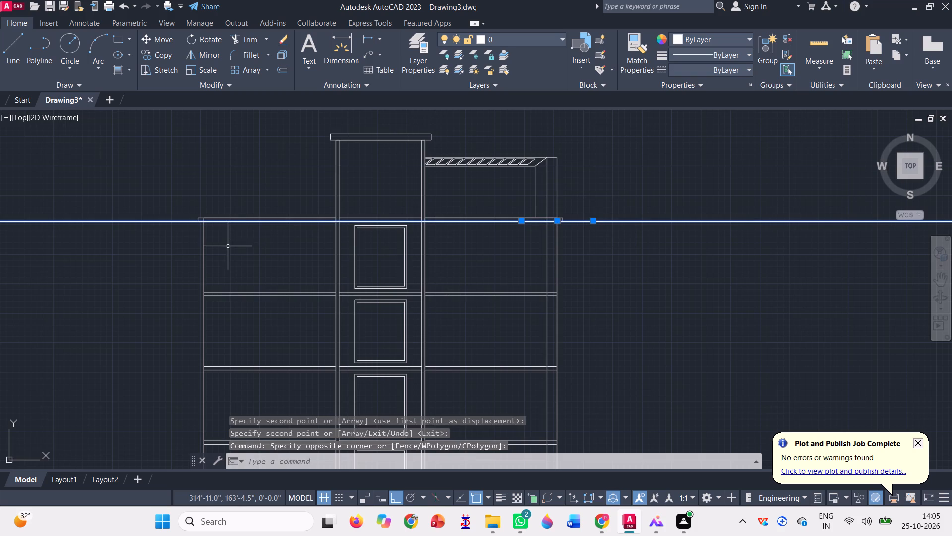
pyautogui.press('Delete')
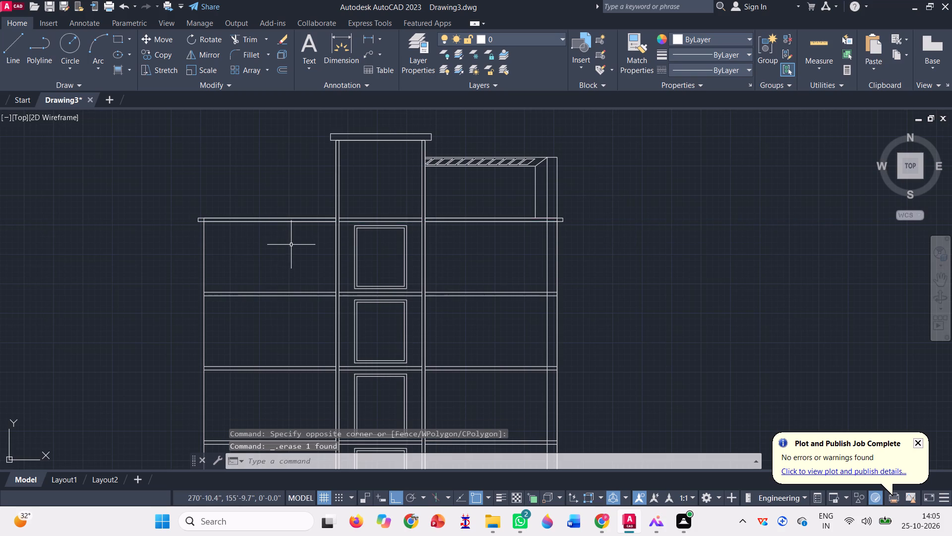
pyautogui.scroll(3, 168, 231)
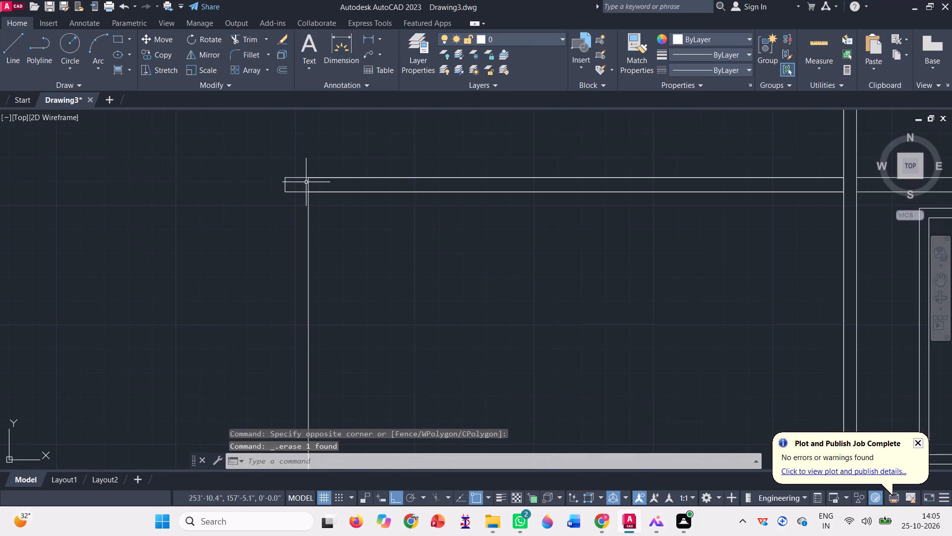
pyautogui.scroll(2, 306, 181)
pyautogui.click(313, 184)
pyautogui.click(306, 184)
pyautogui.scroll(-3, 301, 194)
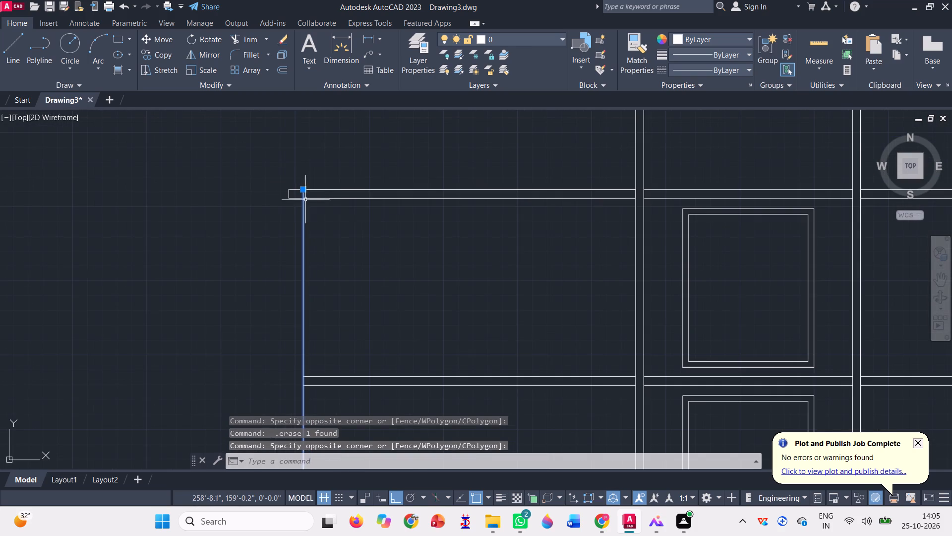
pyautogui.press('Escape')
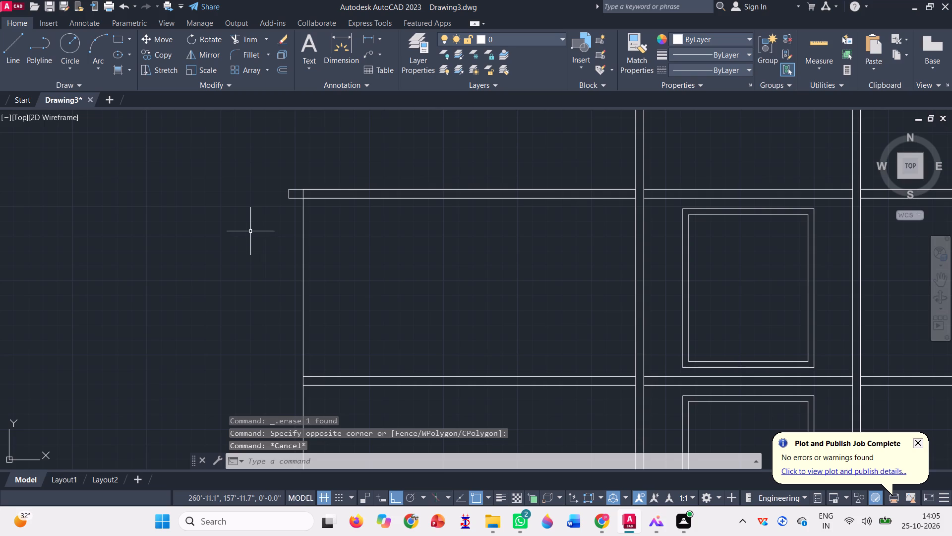
# Trim the left wall line inside the uppermost slab's left end and the overlapping line along the slab's upper edge.
pyautogui.scroll(-1, 242, 228)
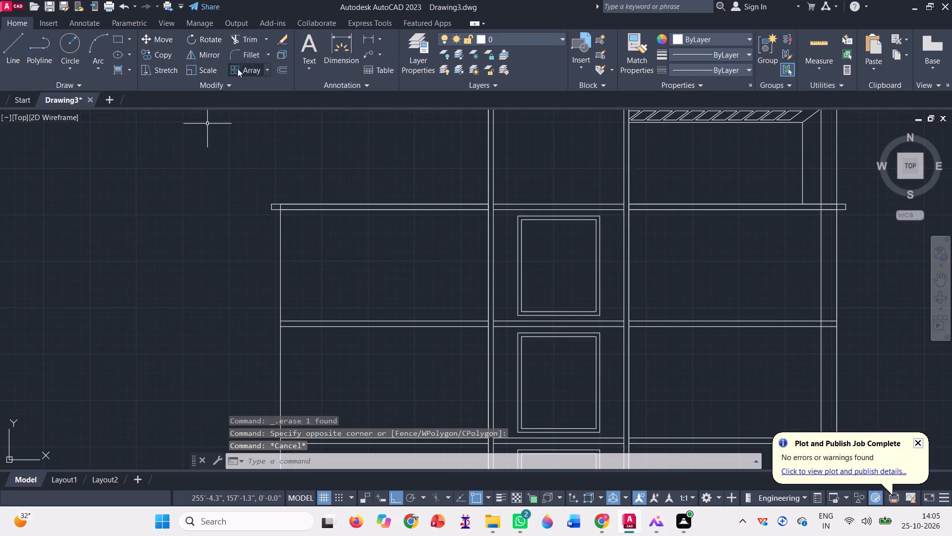
pyautogui.click(249, 44)
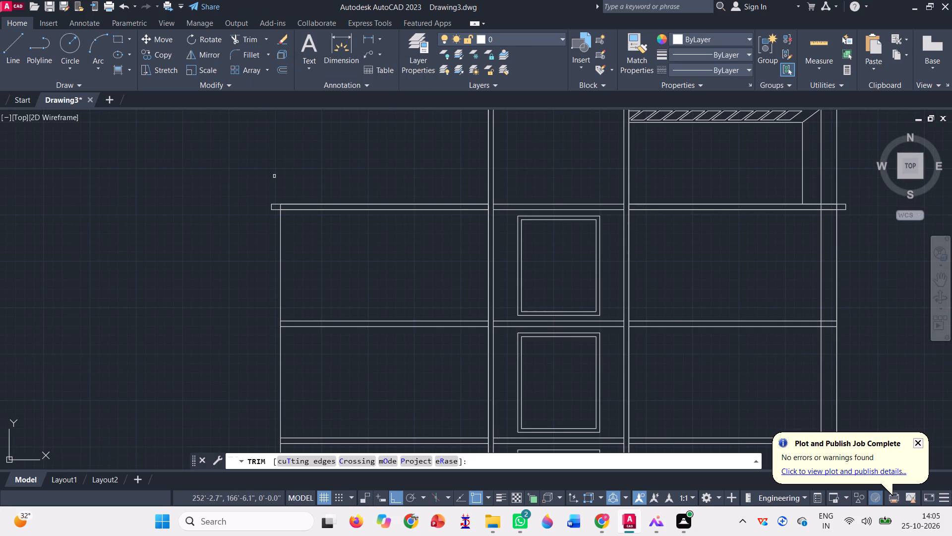
pyautogui.scroll(3, 274, 178)
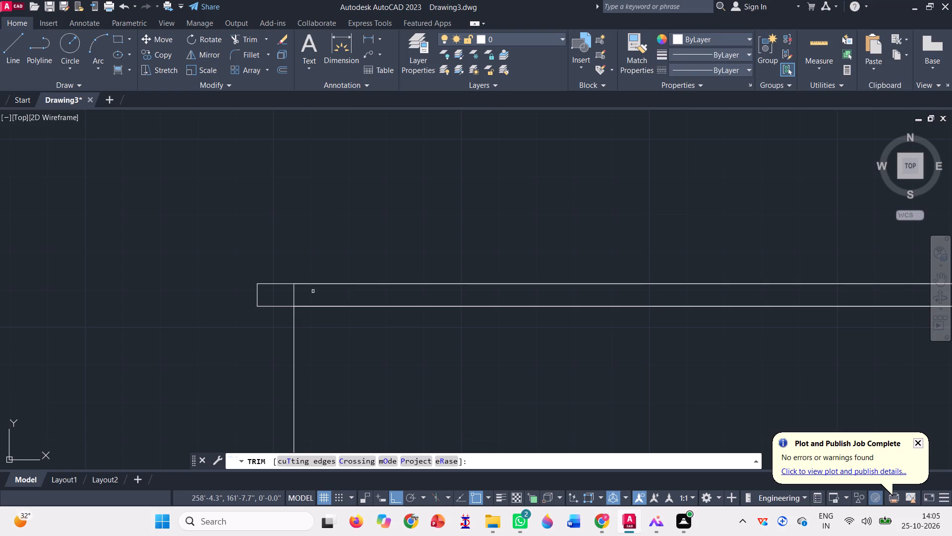
pyautogui.click(292, 291)
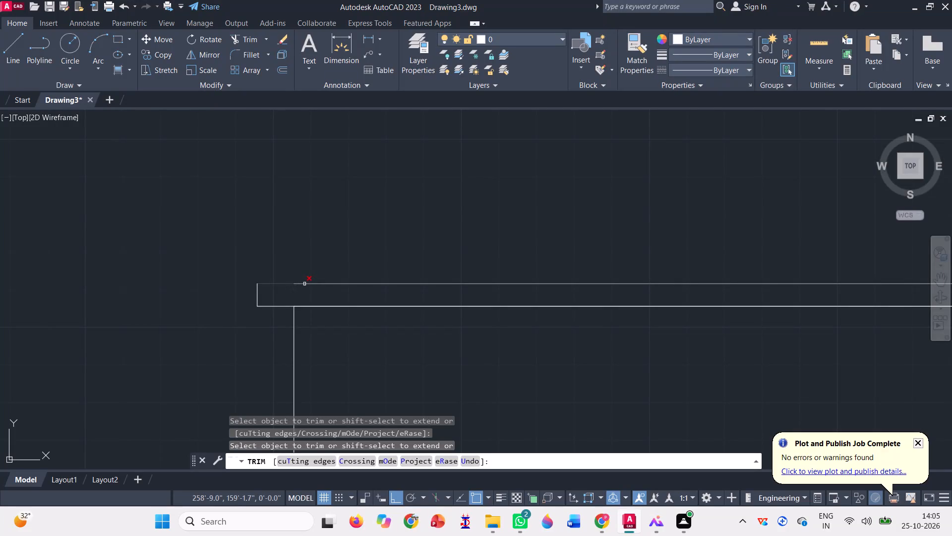
pyautogui.click(304, 284)
# Trim the uppermost slab's lines where they cross the right edge column, plus the overlapping upper-edge lines in the right bay.
pyautogui.scroll(-3, 250, 267)
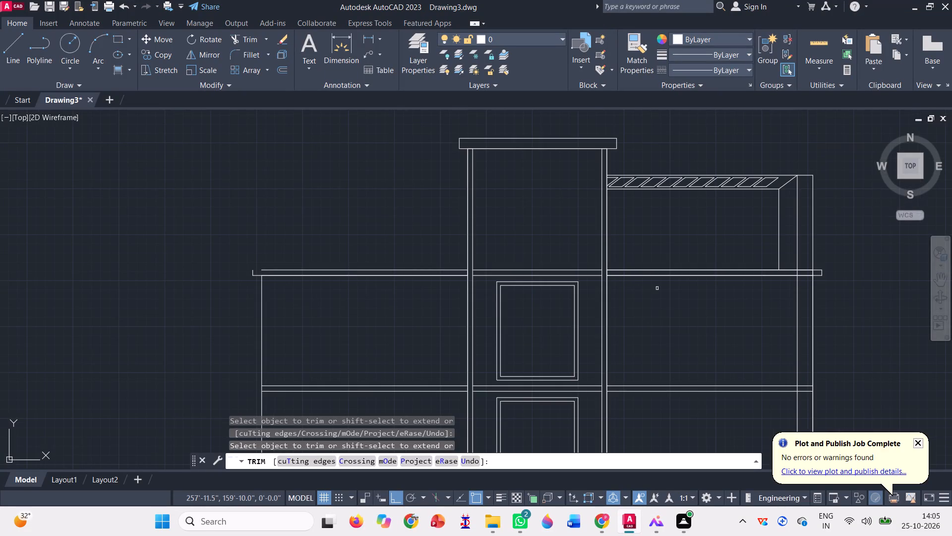
pyautogui.scroll(-1, 529, 283)
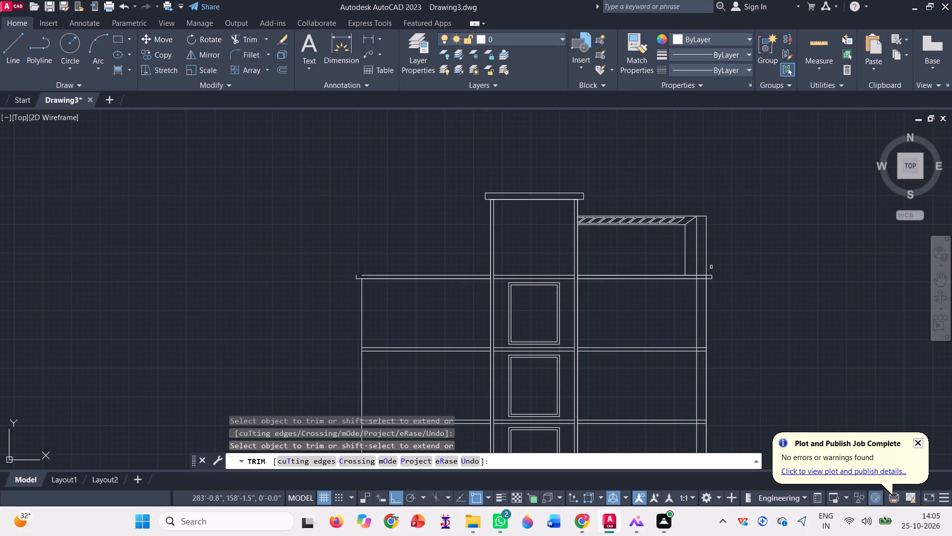
pyautogui.scroll(3, 711, 267)
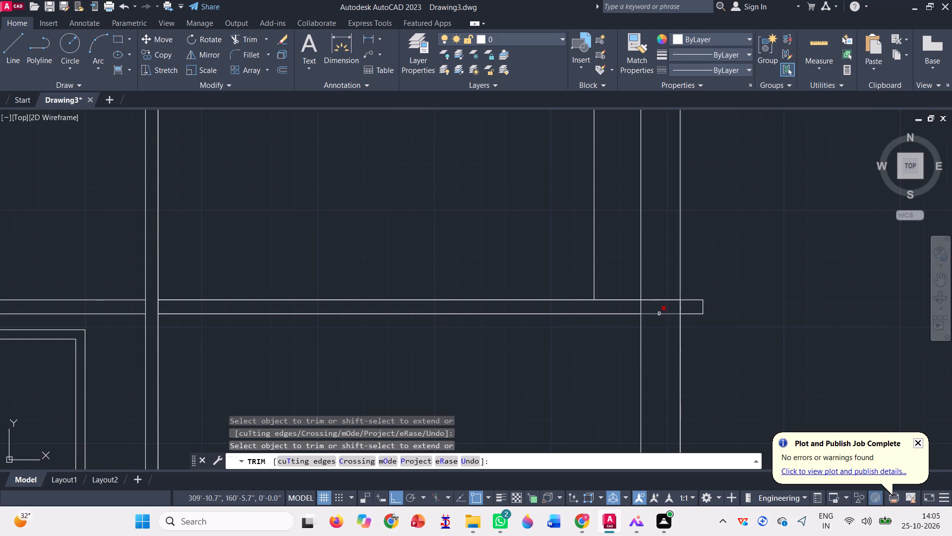
pyautogui.click(665, 284)
pyautogui.click(666, 331)
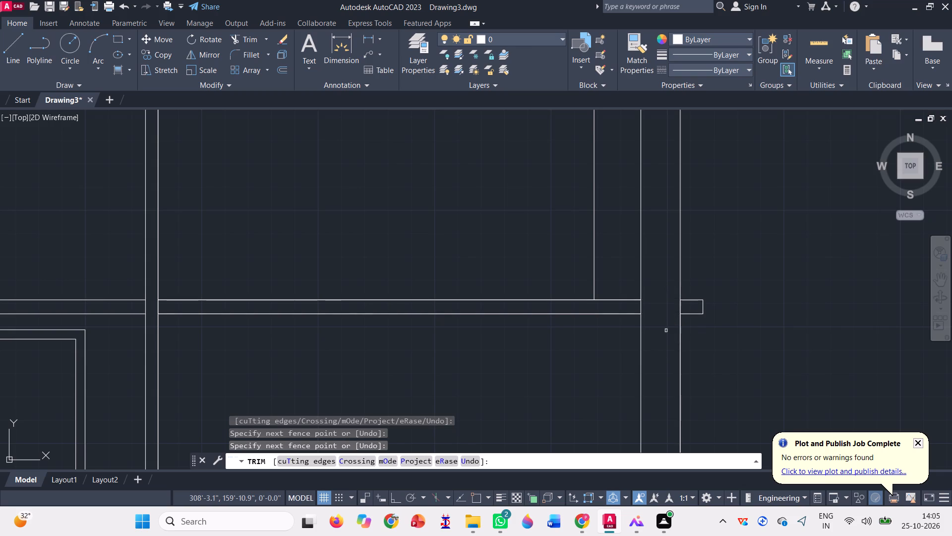
pyautogui.scroll(-1, 668, 323)
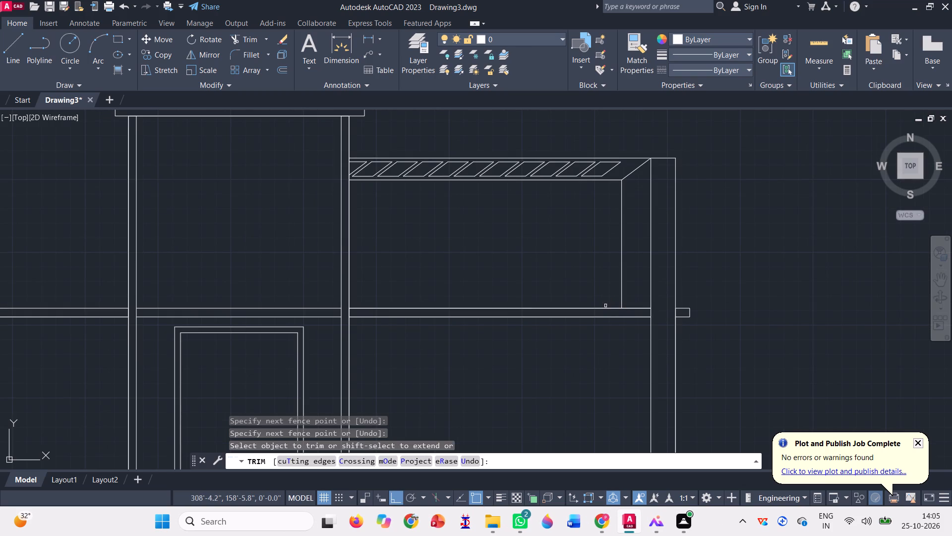
pyautogui.click(606, 307)
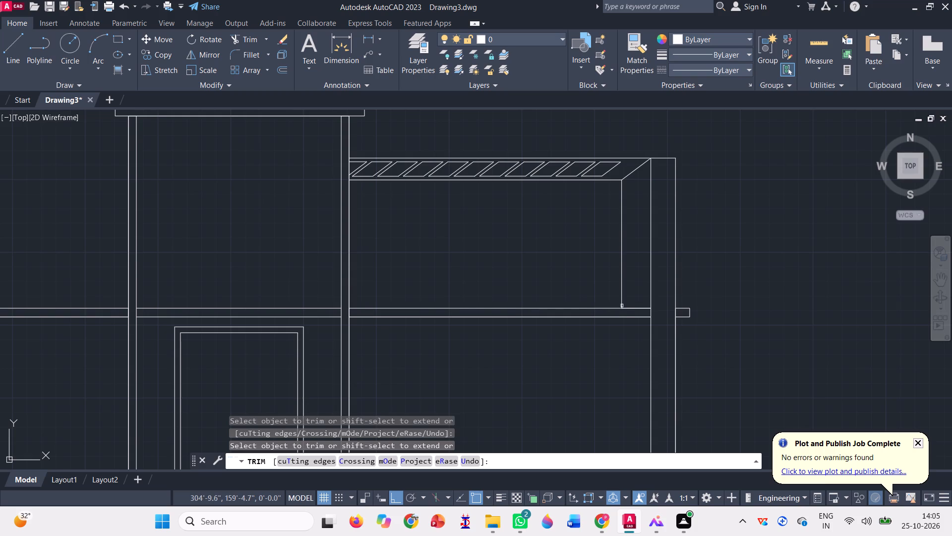
pyautogui.click(629, 308)
# Extend the uppermost slab's upper edge line outward to meet the slab's left end.
pyautogui.scroll(-2, 717, 268)
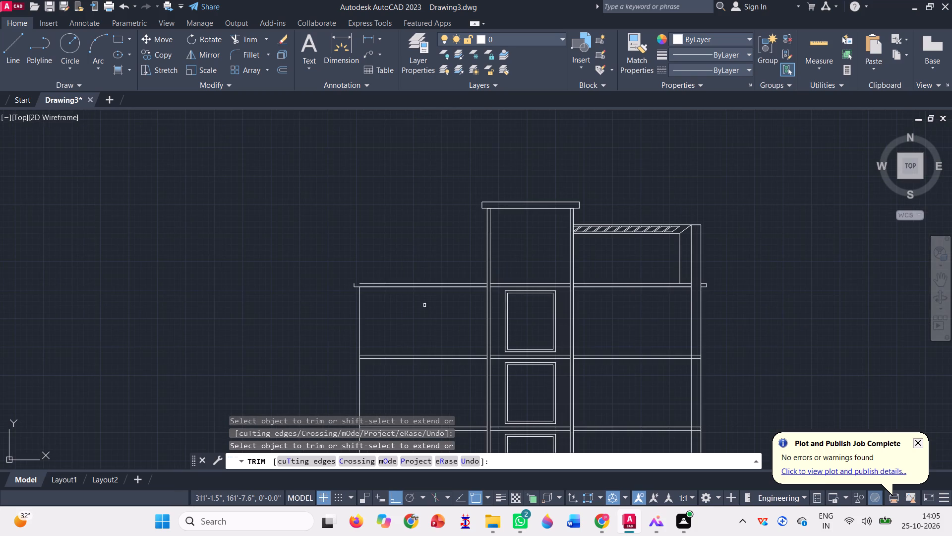
pyautogui.scroll(3, 376, 293)
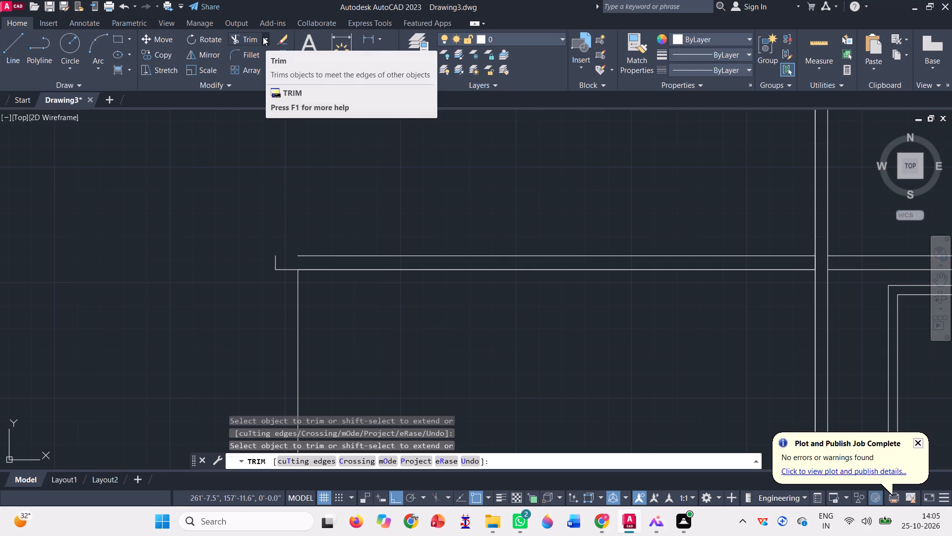
pyautogui.click(263, 38)
pyautogui.click(265, 84)
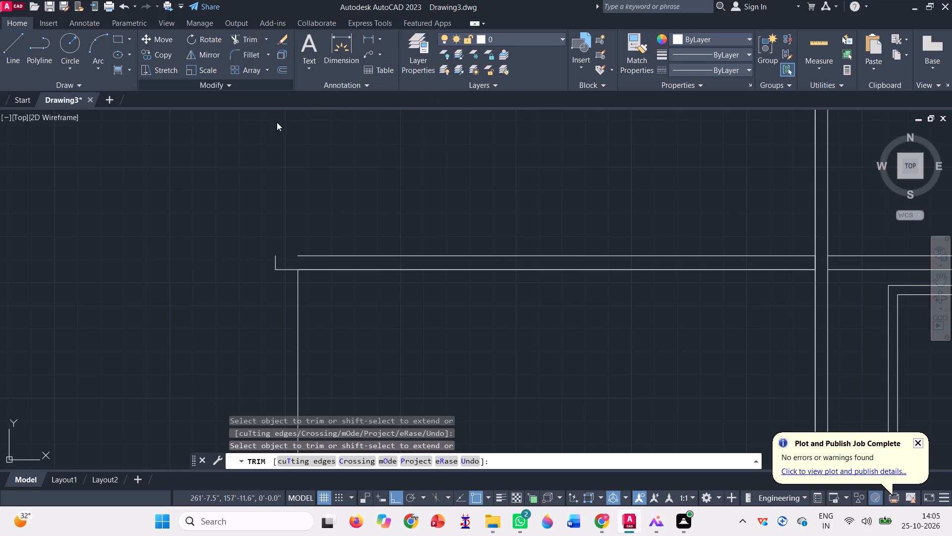
pyautogui.click(305, 263)
pyautogui.click(312, 238)
pyautogui.scroll(-1, 265, 230)
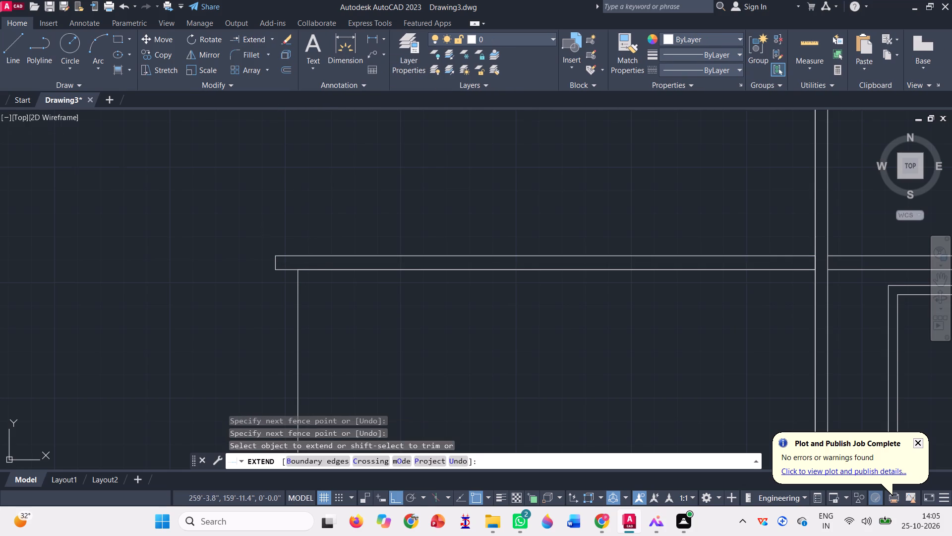
pyautogui.scroll(-2, 265, 230)
pyautogui.press('Escape')
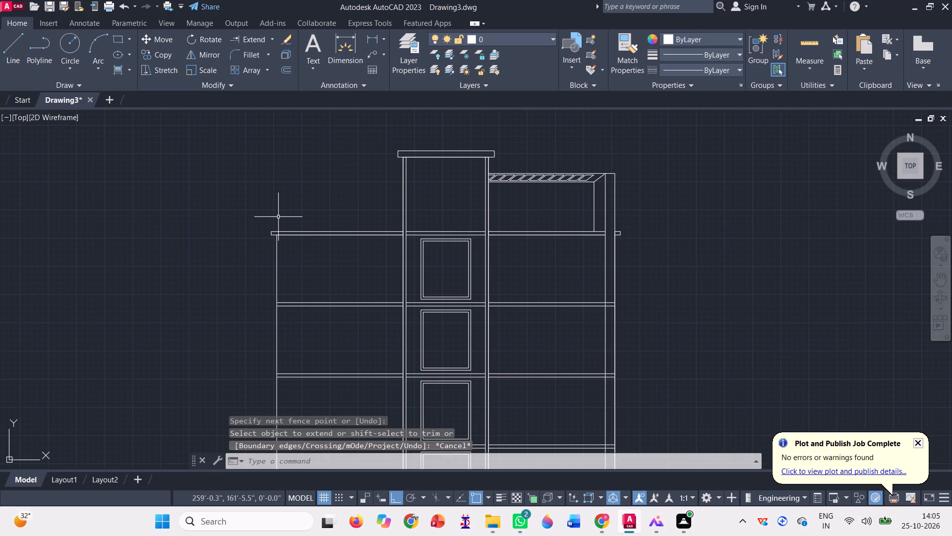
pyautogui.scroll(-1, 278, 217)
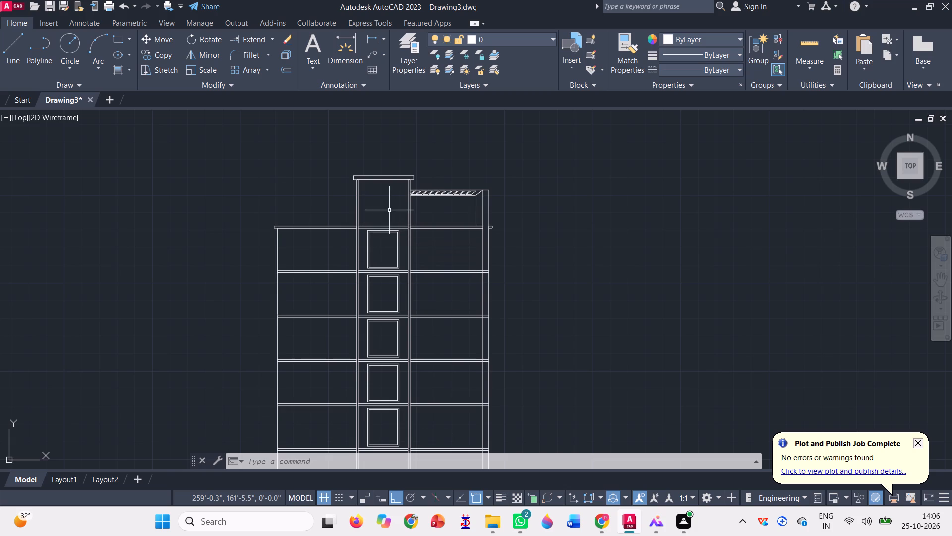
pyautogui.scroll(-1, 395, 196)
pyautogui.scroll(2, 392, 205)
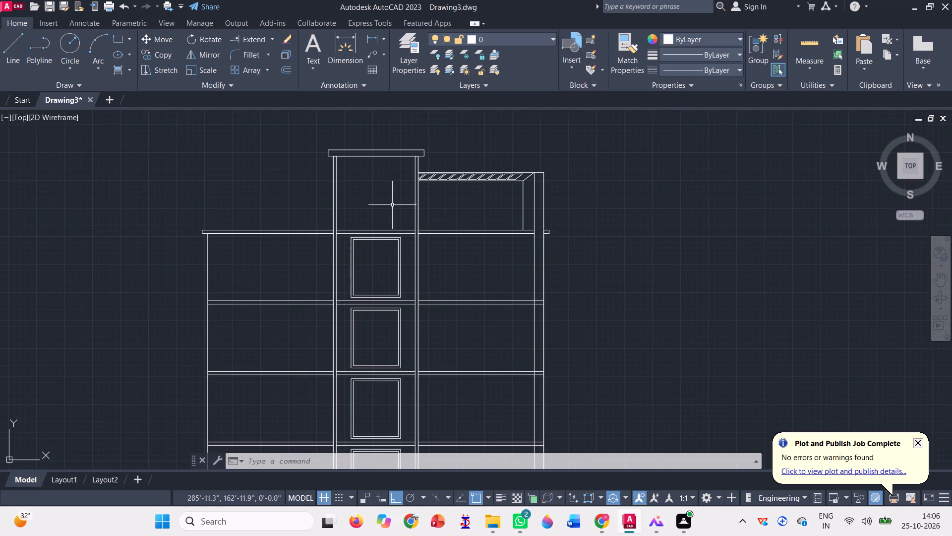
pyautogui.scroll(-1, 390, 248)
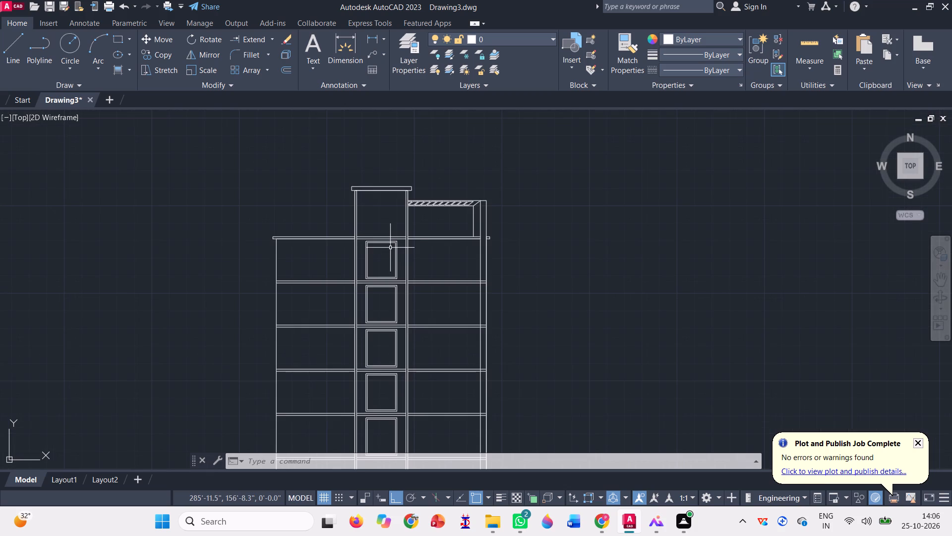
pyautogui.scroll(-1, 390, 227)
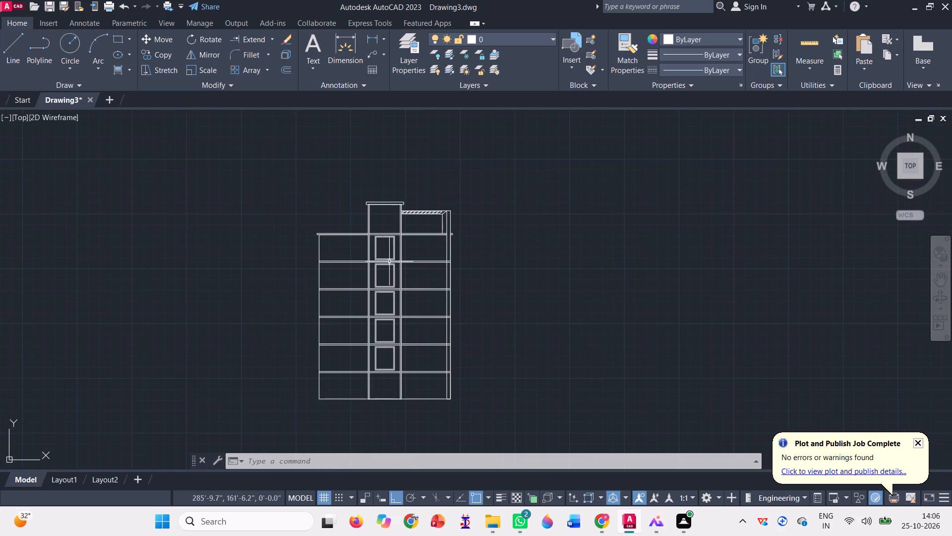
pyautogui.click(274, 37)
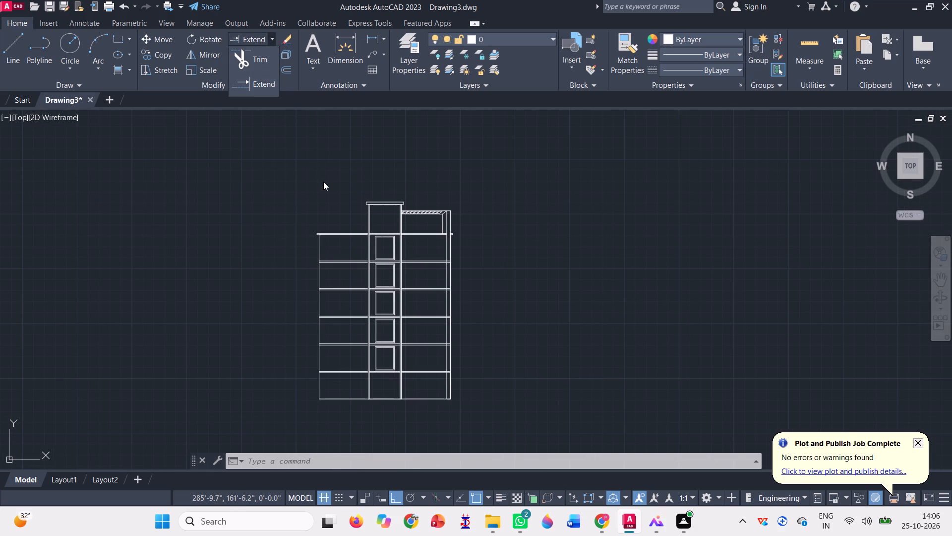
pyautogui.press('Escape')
# Move the five double-framed windows of the central block horizontally about 57' to the right, clear of the building.
pyautogui.scroll(3, 342, 210)
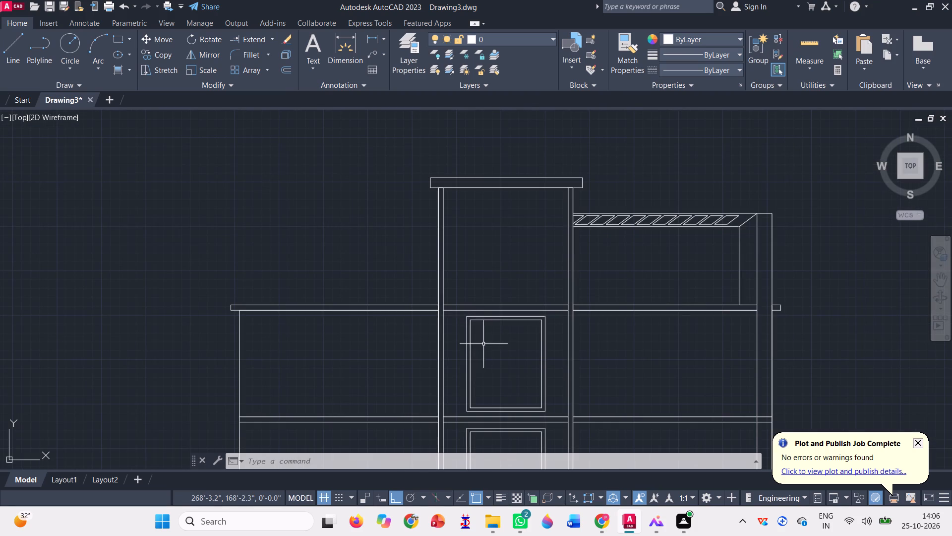
pyautogui.click(485, 343)
pyautogui.click(458, 327)
pyautogui.scroll(-2, 473, 251)
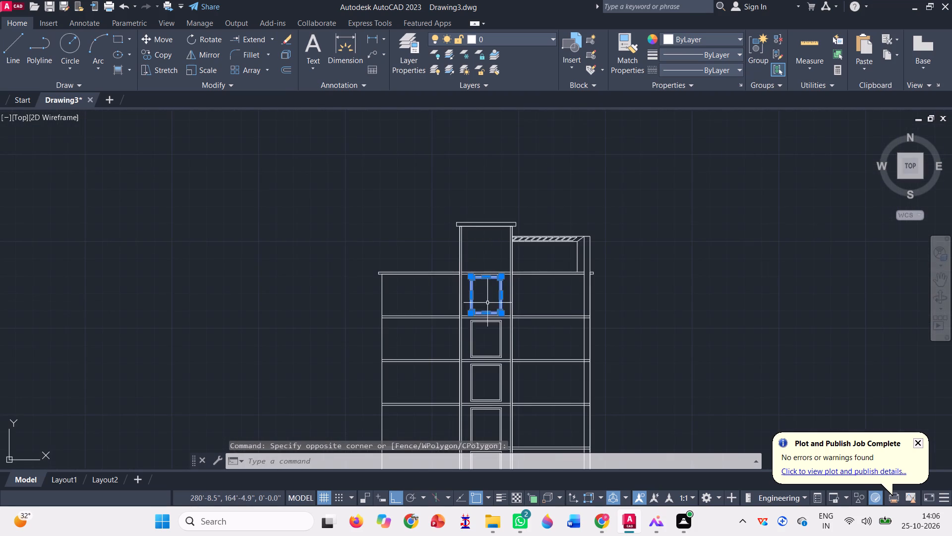
pyautogui.scroll(-1, 480, 257)
pyautogui.scroll(3, 503, 317)
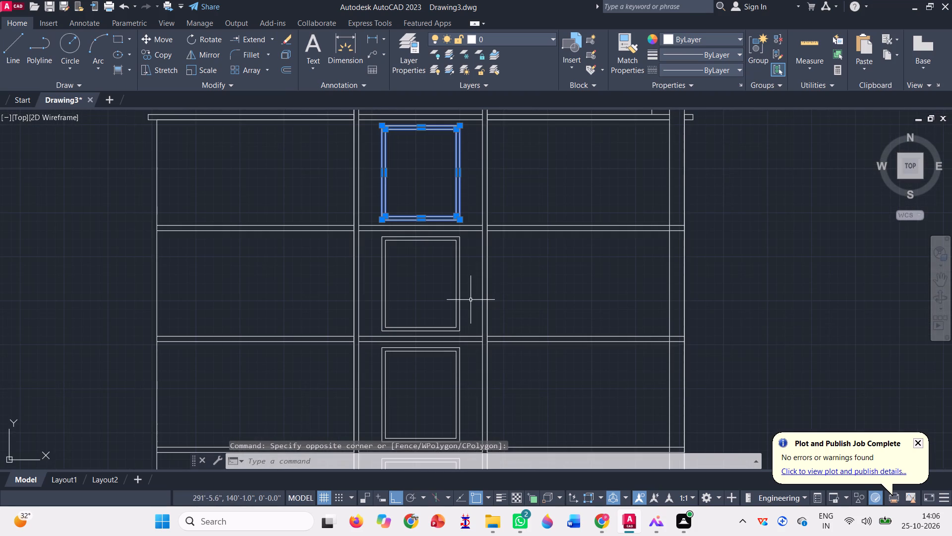
pyautogui.click(469, 298)
pyautogui.click(426, 260)
pyautogui.scroll(-2, 465, 196)
pyautogui.scroll(2, 419, 286)
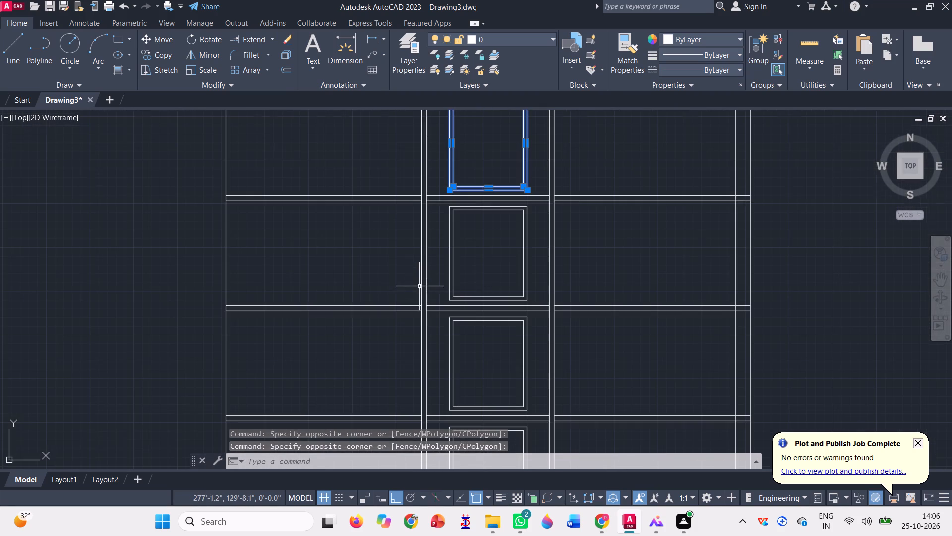
pyautogui.click(461, 280)
pyautogui.click(439, 249)
pyautogui.scroll(-2, 469, 171)
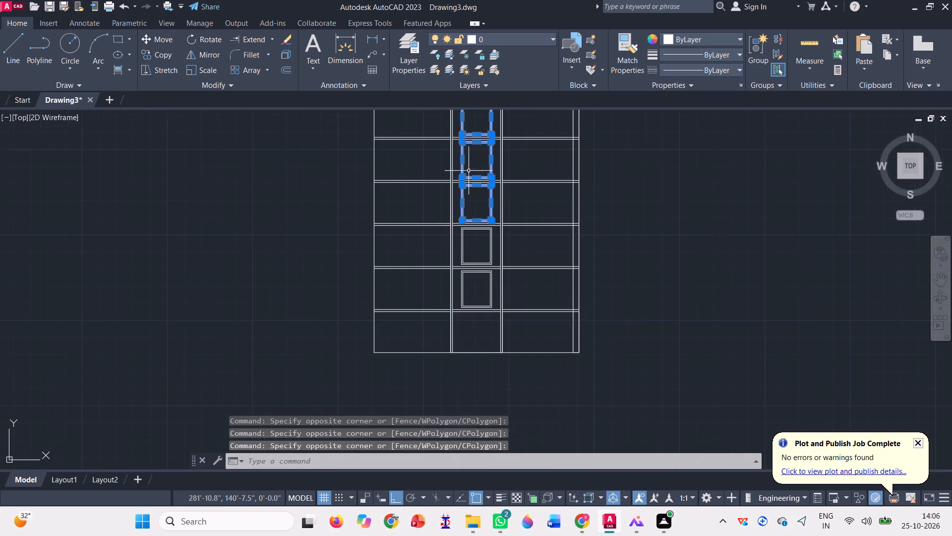
pyautogui.scroll(2, 468, 253)
pyautogui.click(462, 248)
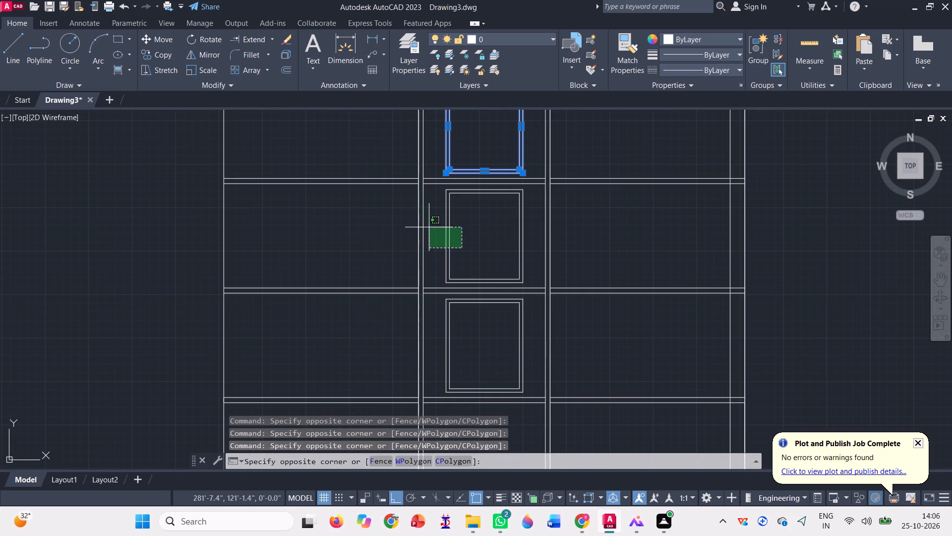
pyautogui.click(429, 226)
pyautogui.click(457, 359)
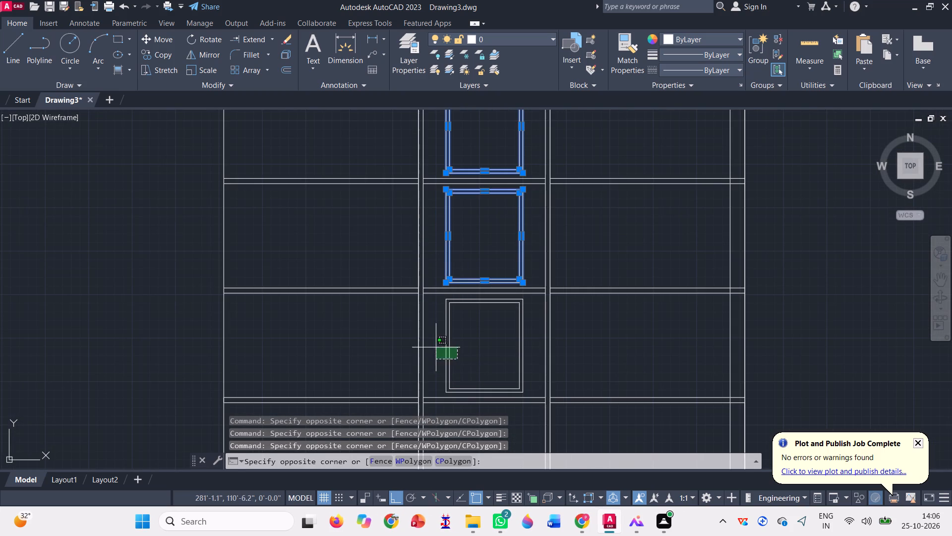
pyautogui.click(436, 347)
pyautogui.scroll(-4, 399, 344)
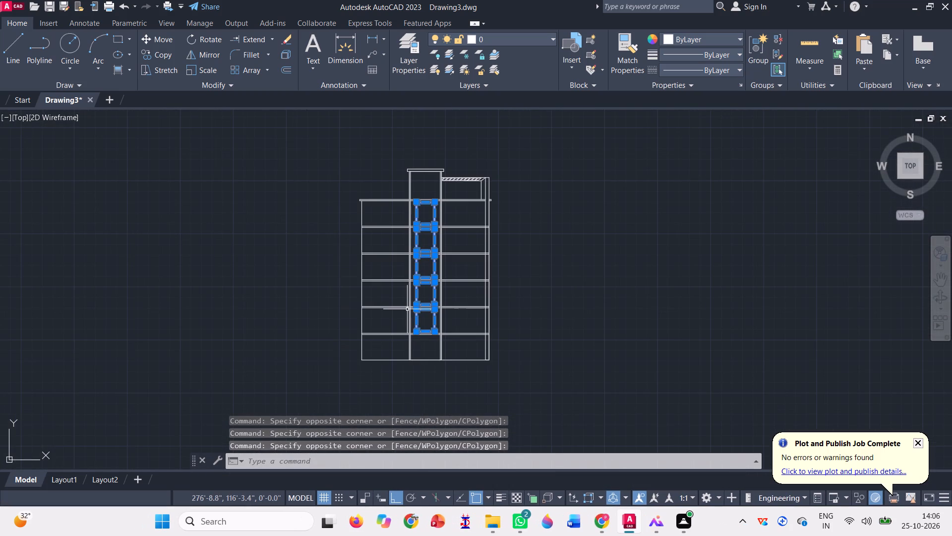
pyautogui.write('m')
pyautogui.press('space')
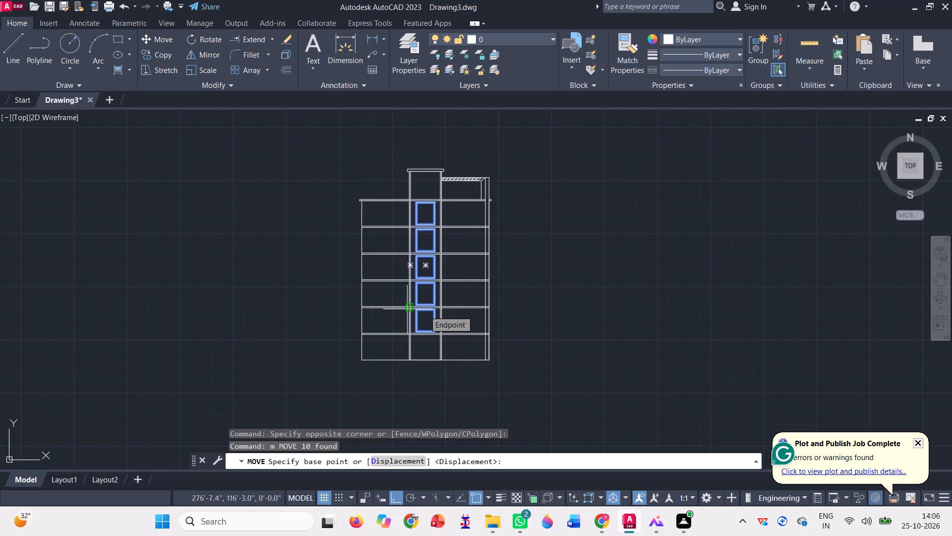
pyautogui.click(425, 265)
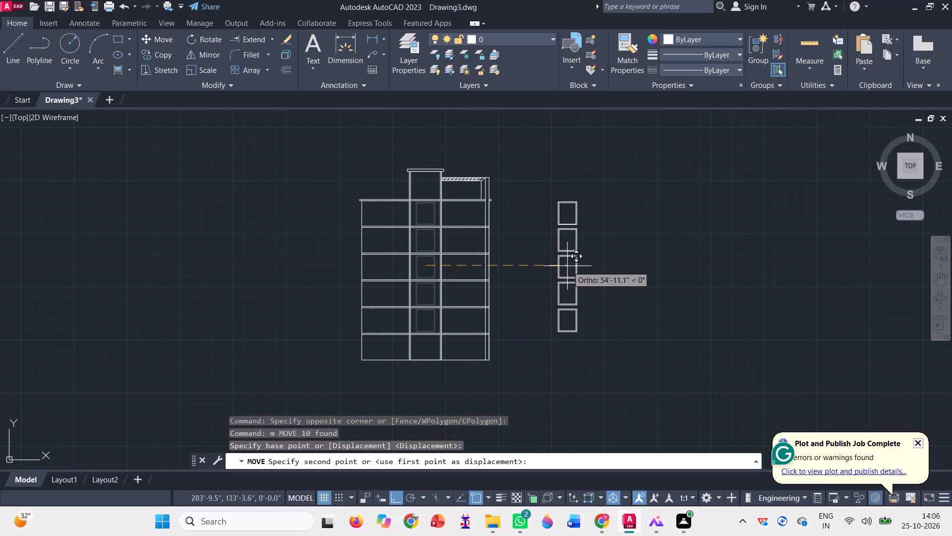
pyautogui.click(571, 265)
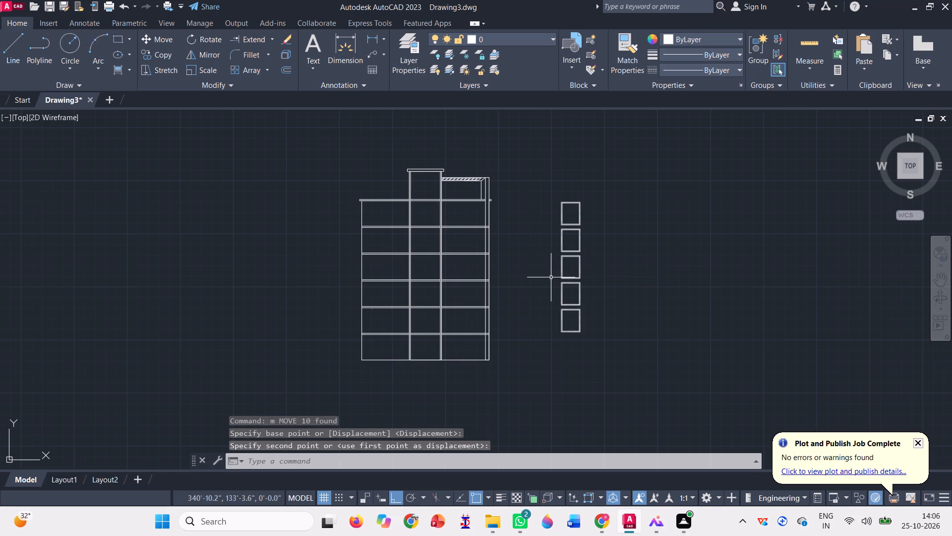
pyautogui.press('Escape')
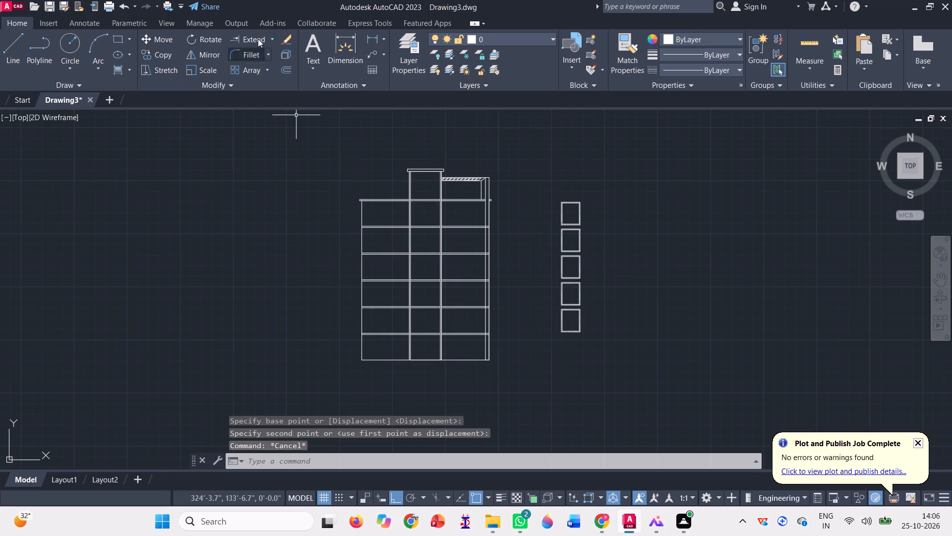
# Trim all the floor slab lines crossing the inside of the central block, from the uppermost slab down to the lowest.
pyautogui.click(269, 44)
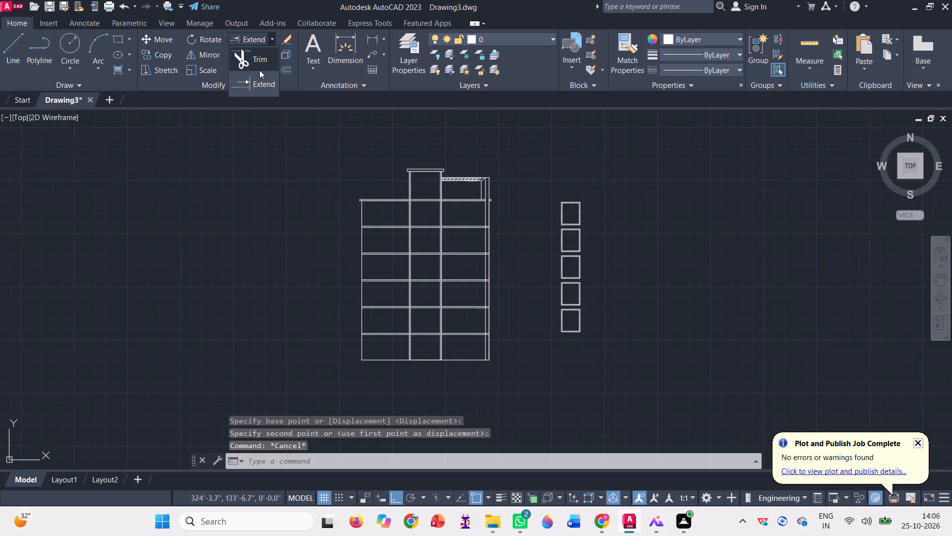
pyautogui.click(240, 54)
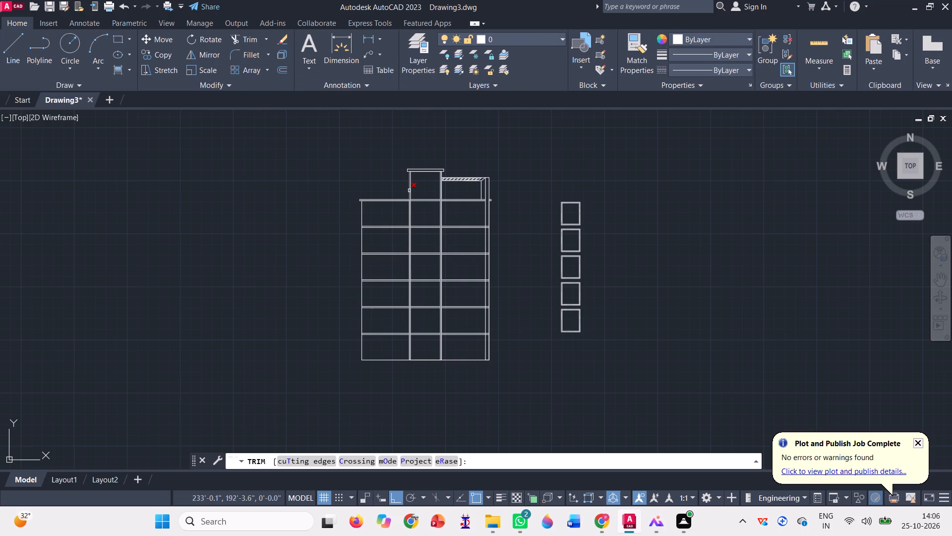
pyautogui.click(428, 189)
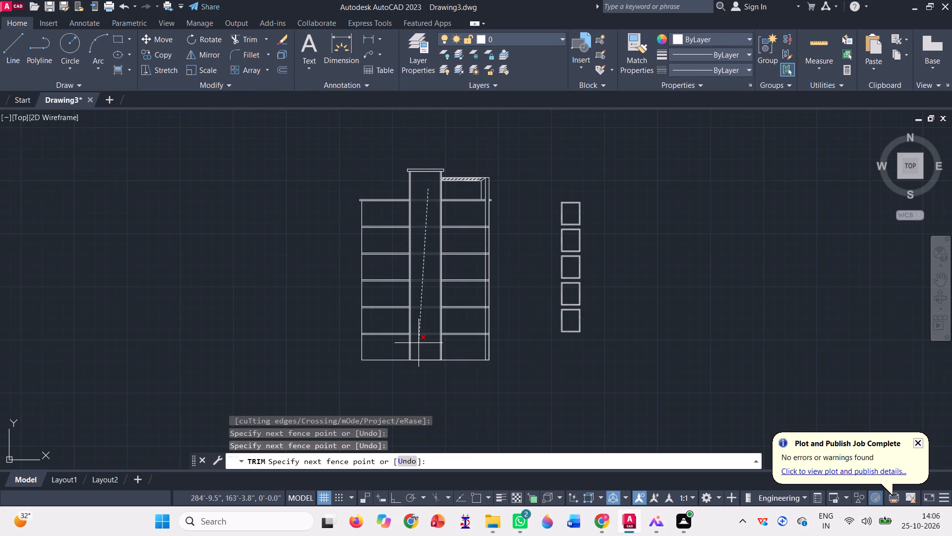
pyautogui.click(426, 348)
pyautogui.scroll(3, 402, 179)
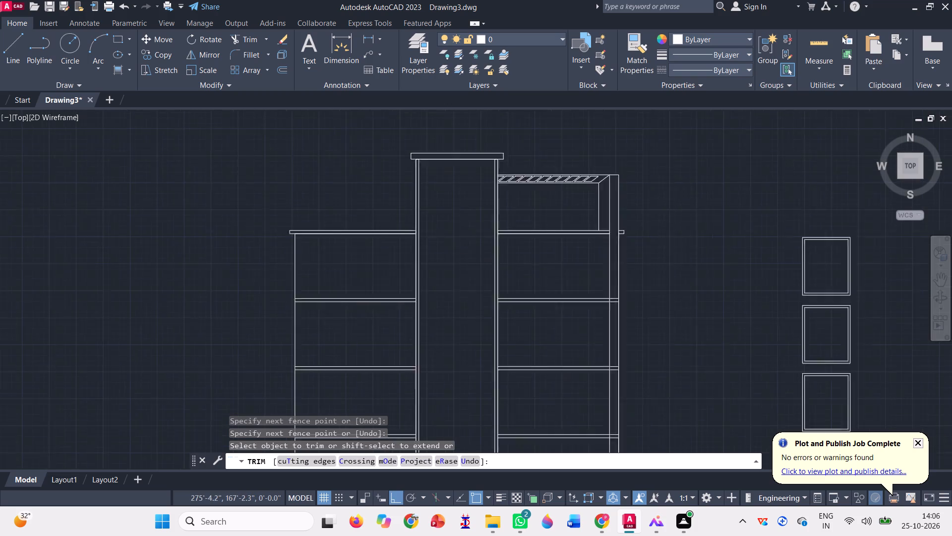
pyautogui.scroll(3, 429, 279)
pyautogui.scroll(-6, 381, 263)
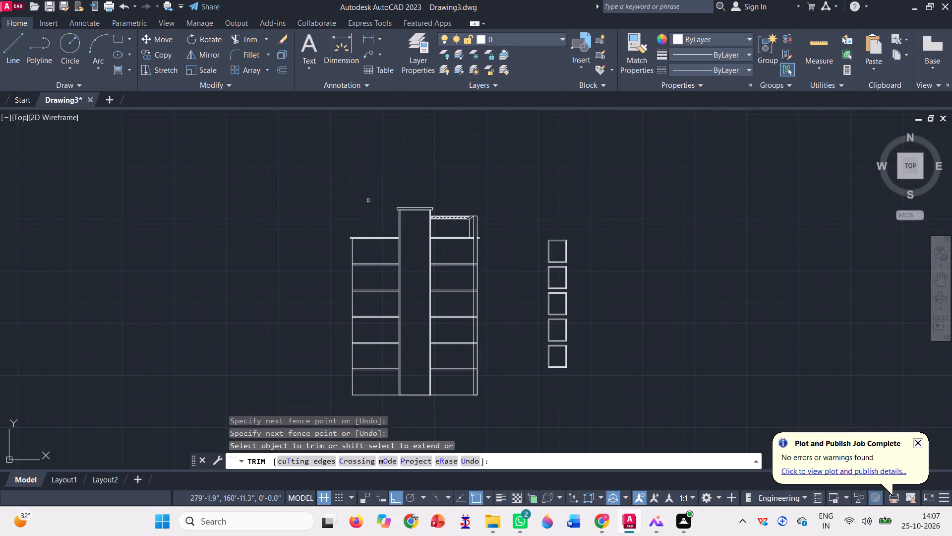
pyautogui.press('Escape')
pyautogui.scroll(-1, 368, 201)
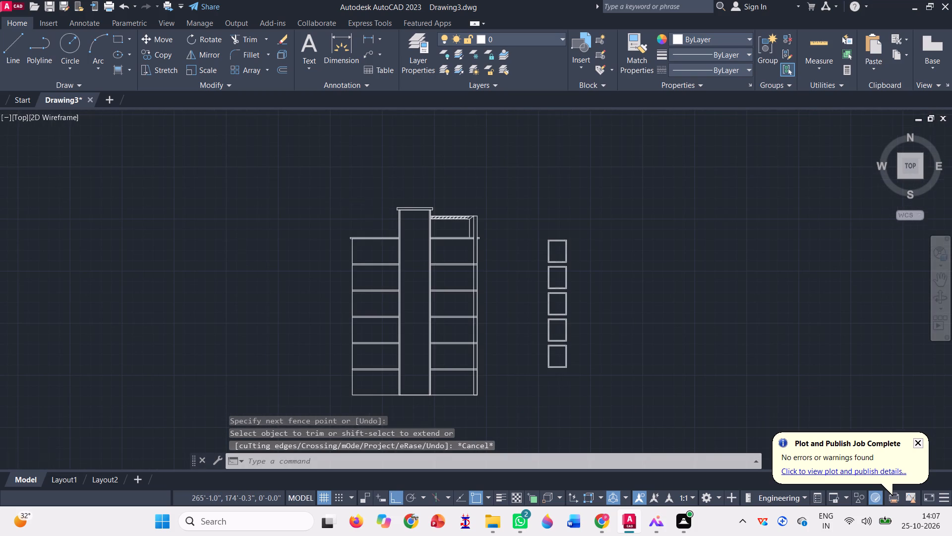
pyautogui.scroll(1, 368, 201)
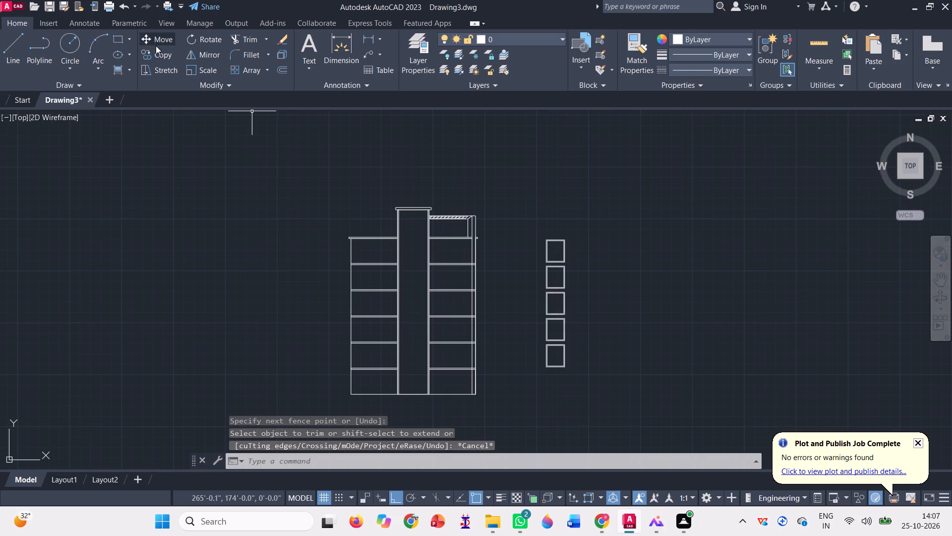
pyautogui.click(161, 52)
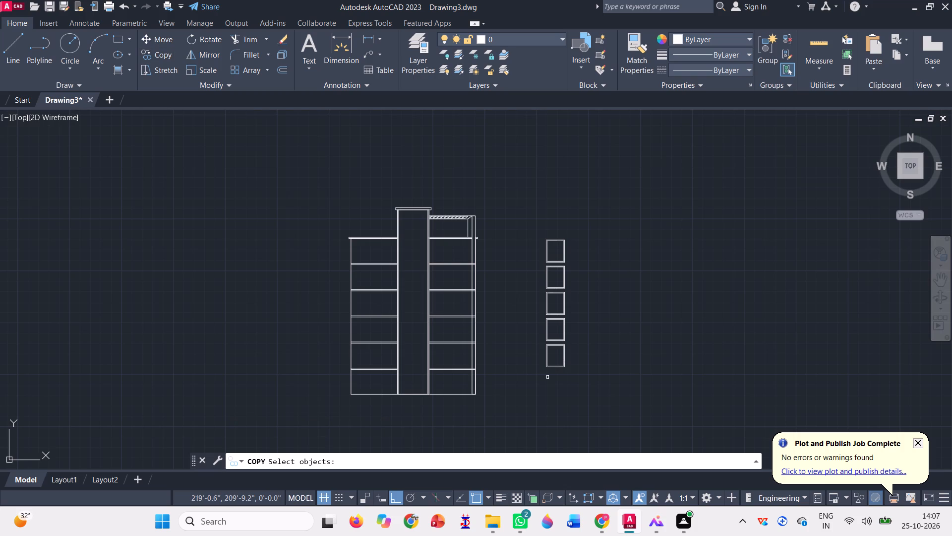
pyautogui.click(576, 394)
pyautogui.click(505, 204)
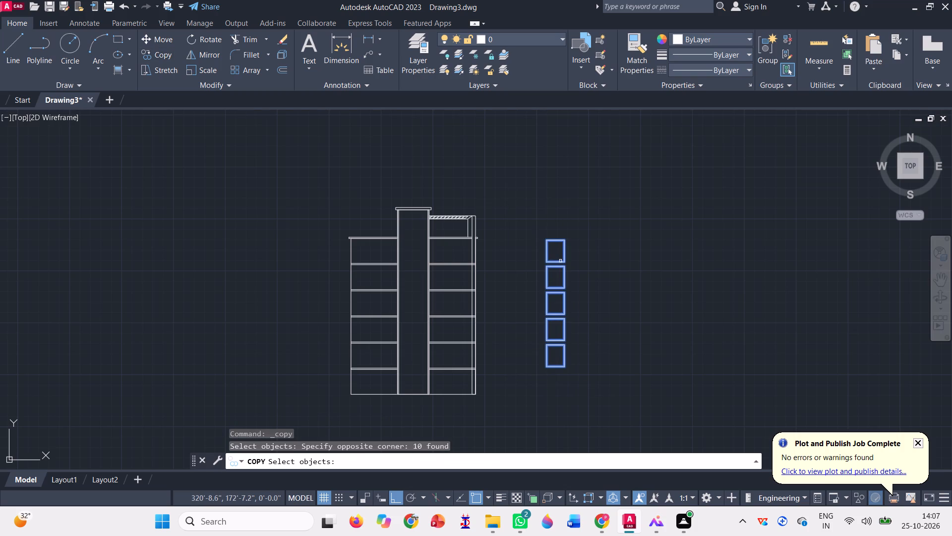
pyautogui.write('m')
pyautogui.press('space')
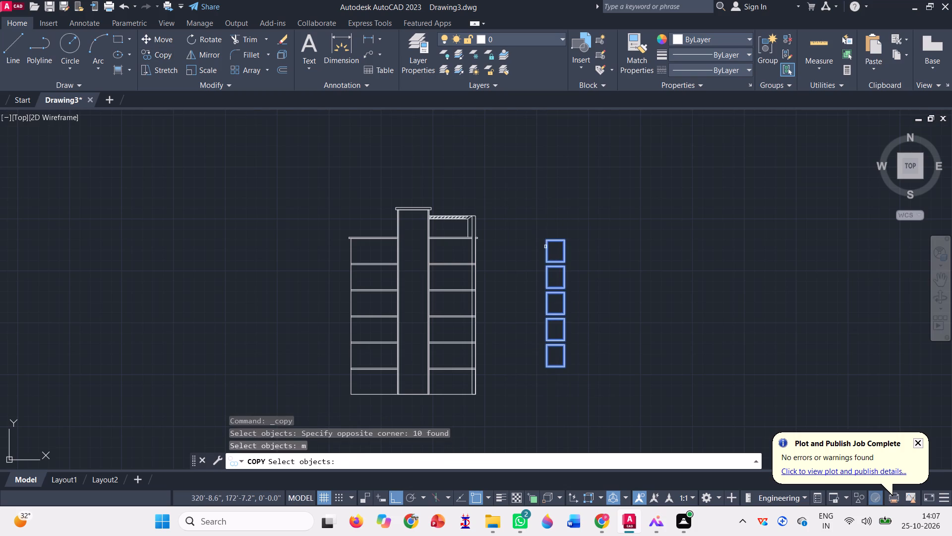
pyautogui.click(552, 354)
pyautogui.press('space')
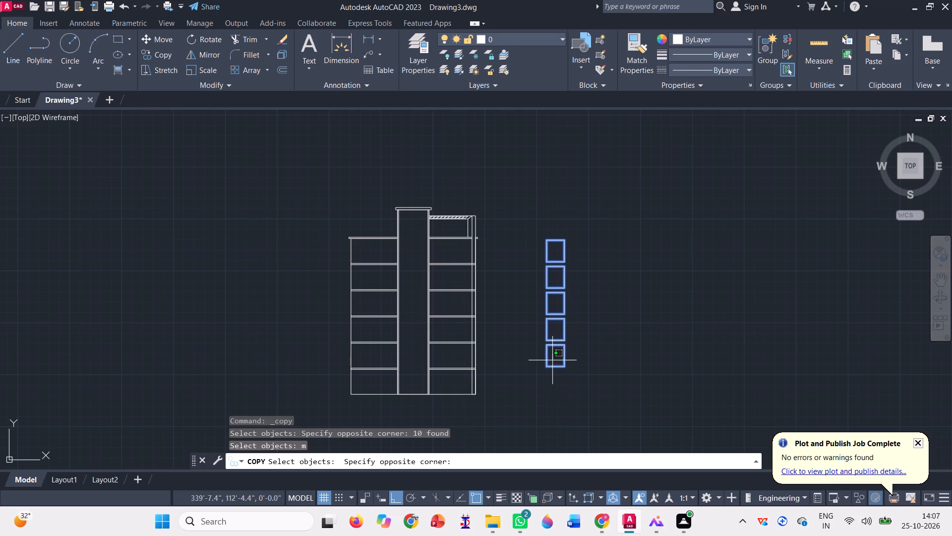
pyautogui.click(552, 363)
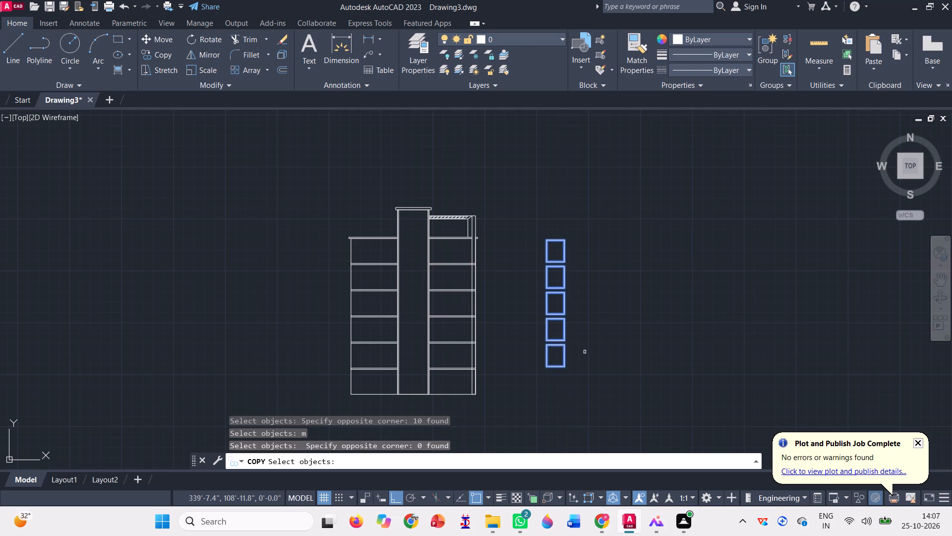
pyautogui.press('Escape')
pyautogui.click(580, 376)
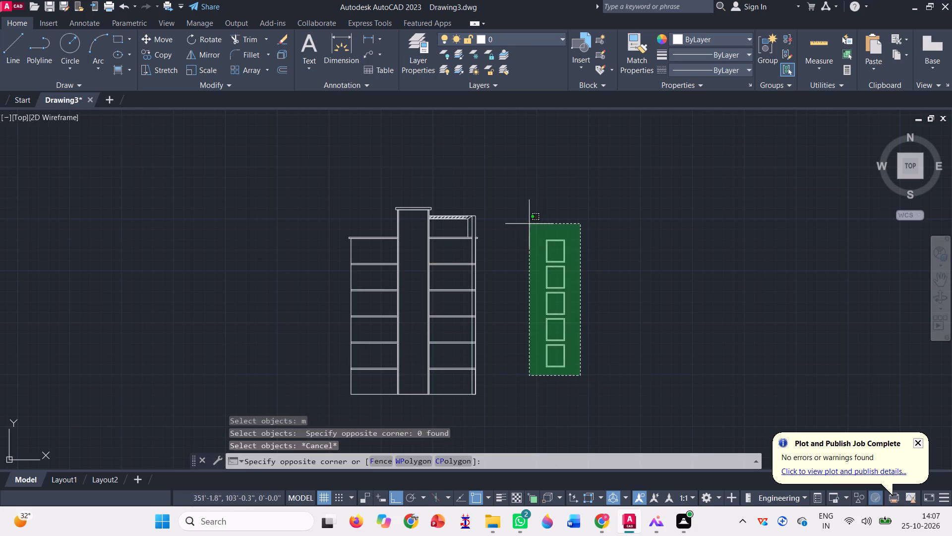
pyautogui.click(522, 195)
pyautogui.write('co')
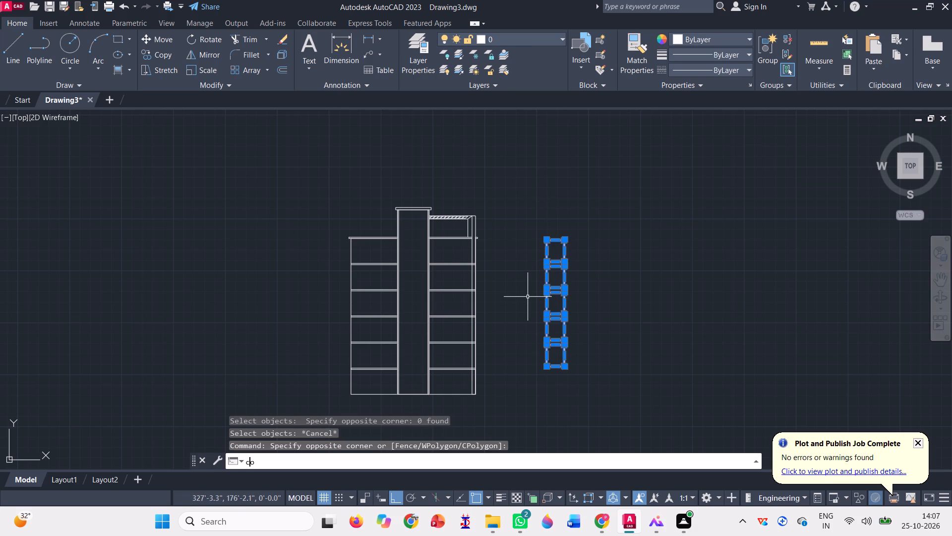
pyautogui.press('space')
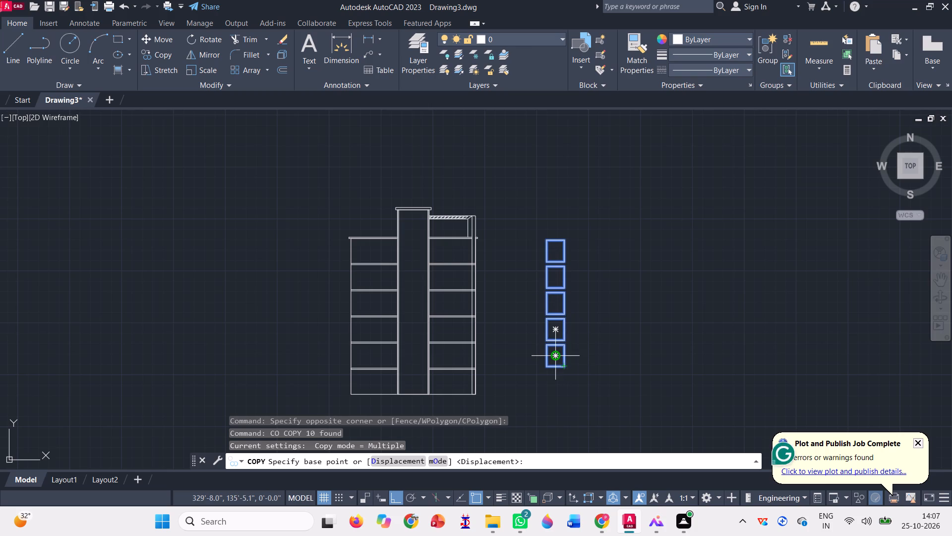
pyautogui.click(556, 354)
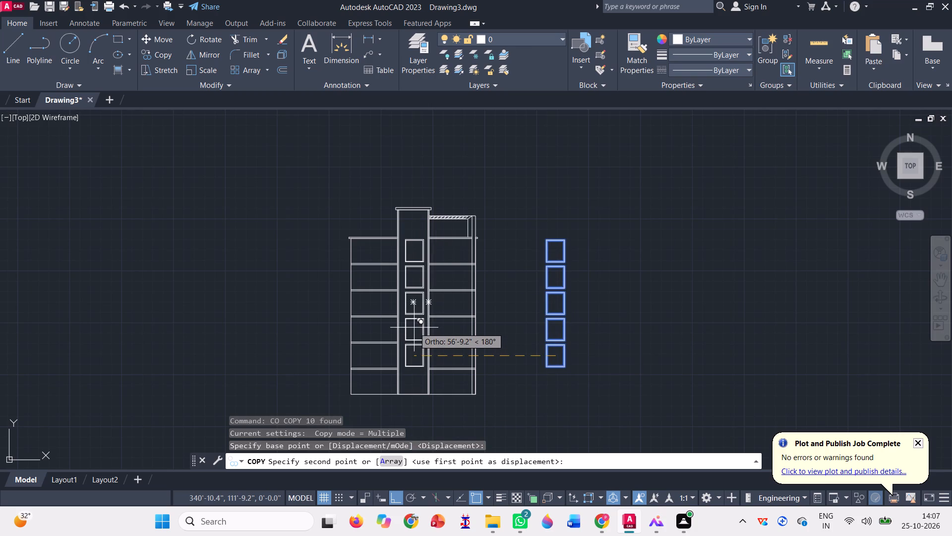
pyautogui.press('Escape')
# Draw a vertical centre line in the central block from the midpoint of its base up to the underside of the cap.
pyautogui.press('l')
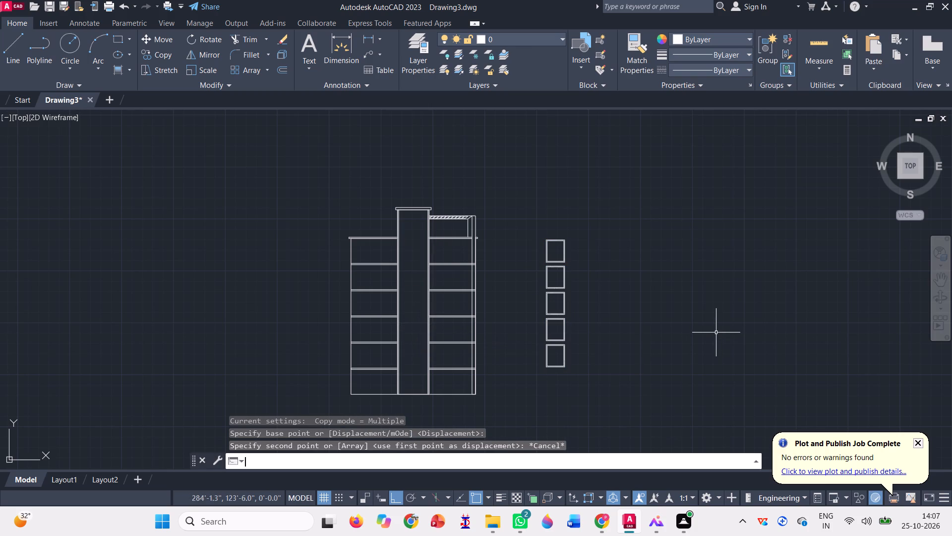
pyautogui.press('Return')
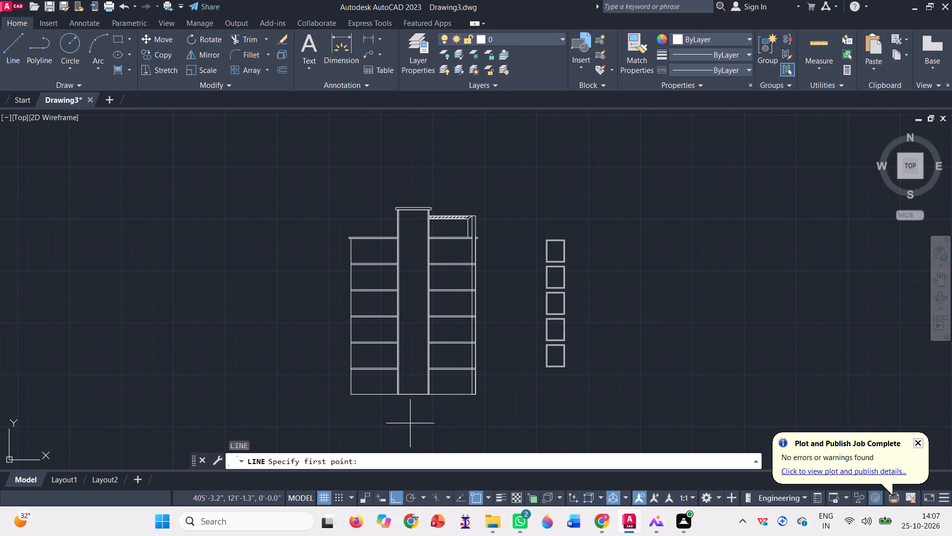
pyautogui.click(415, 392)
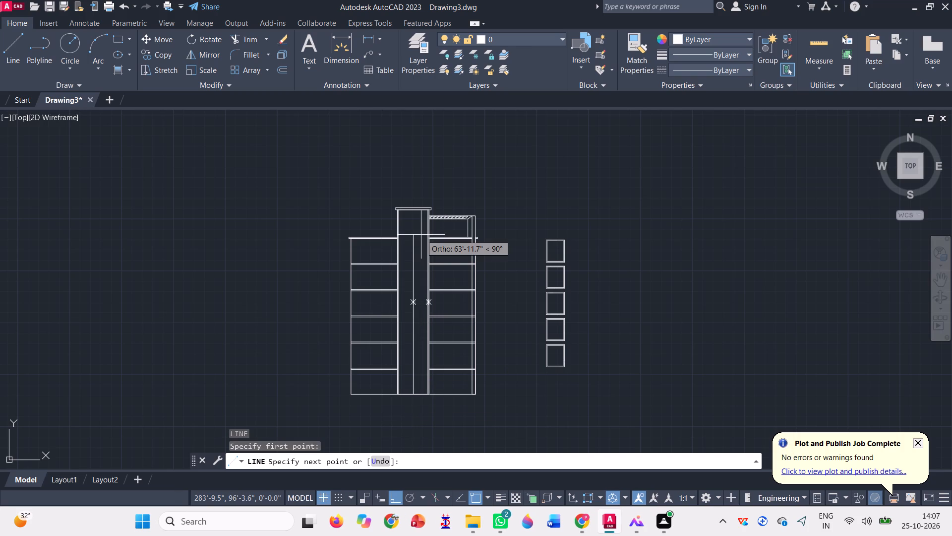
pyautogui.scroll(3, 394, 201)
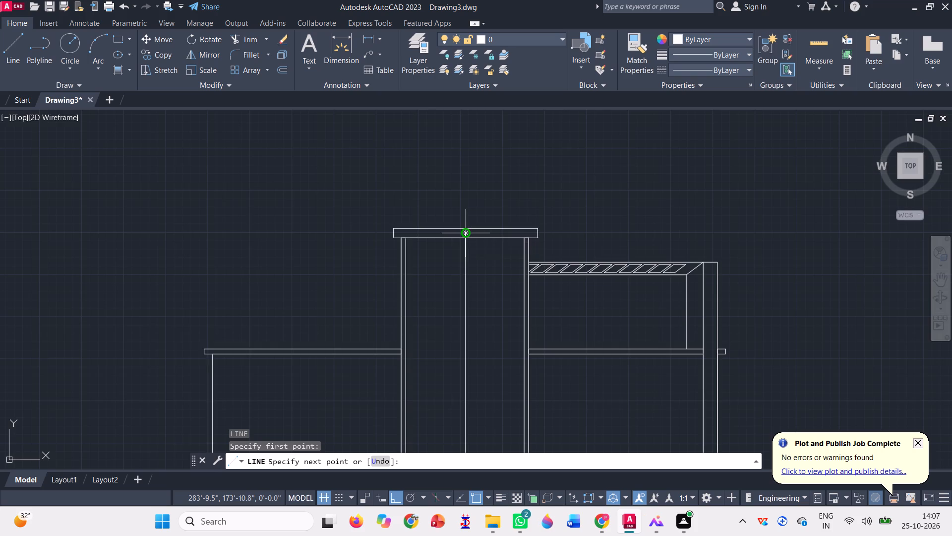
pyautogui.scroll(3, 465, 232)
pyautogui.click(454, 255)
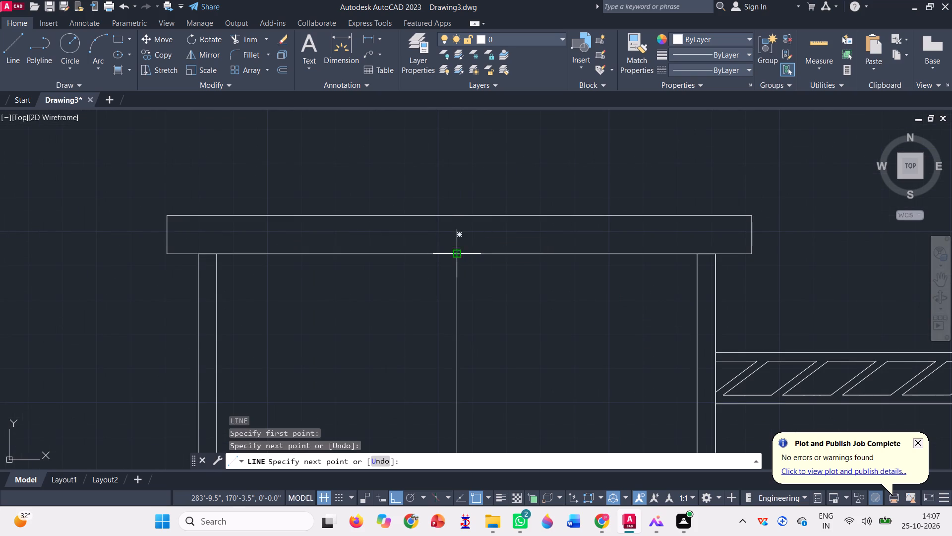
pyautogui.scroll(-5, 386, 212)
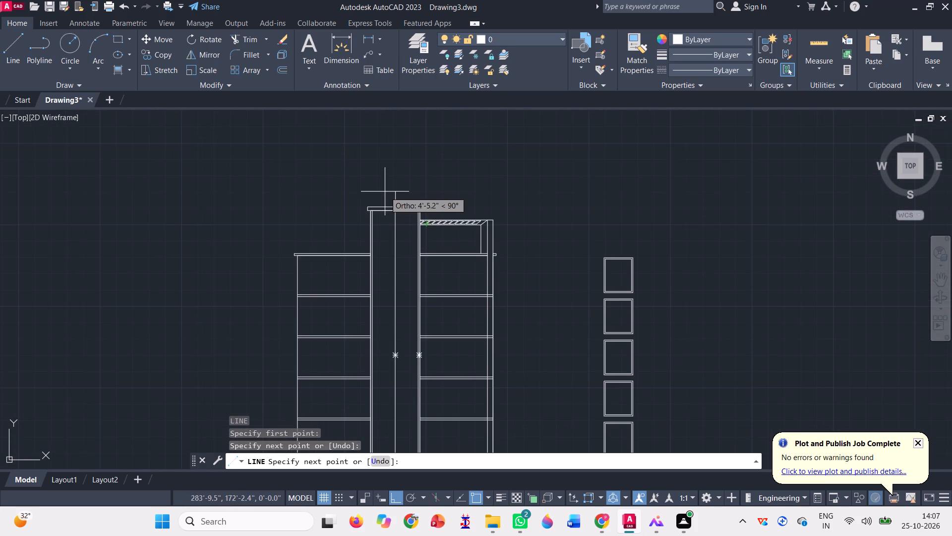
pyautogui.press('space')
# With Ortho off, copy the five detached double-framed windows into the central block, placing the lowest window's centre on the vertical centre line.
pyautogui.scroll(-2, 385, 191)
pyautogui.click(501, 316)
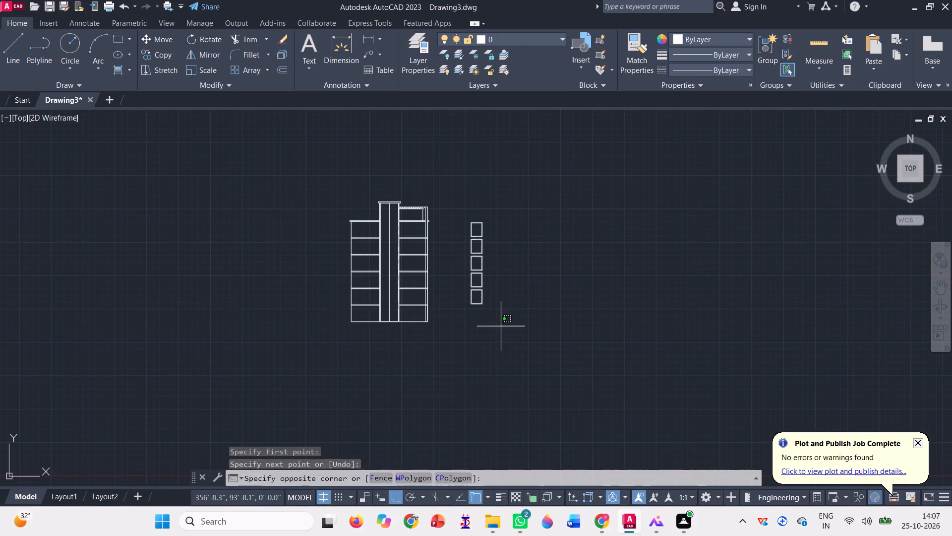
pyautogui.click(499, 318)
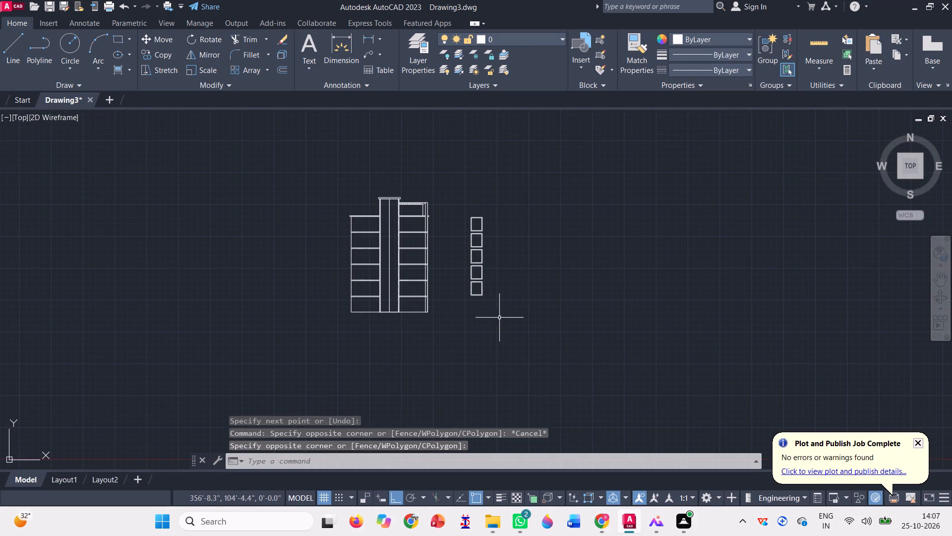
pyautogui.click(460, 204)
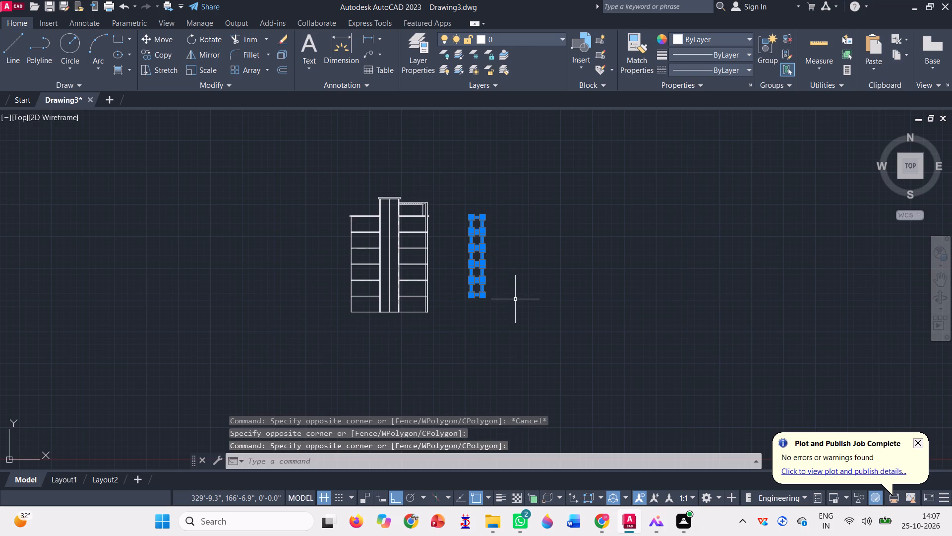
pyautogui.write('co')
pyautogui.press('space')
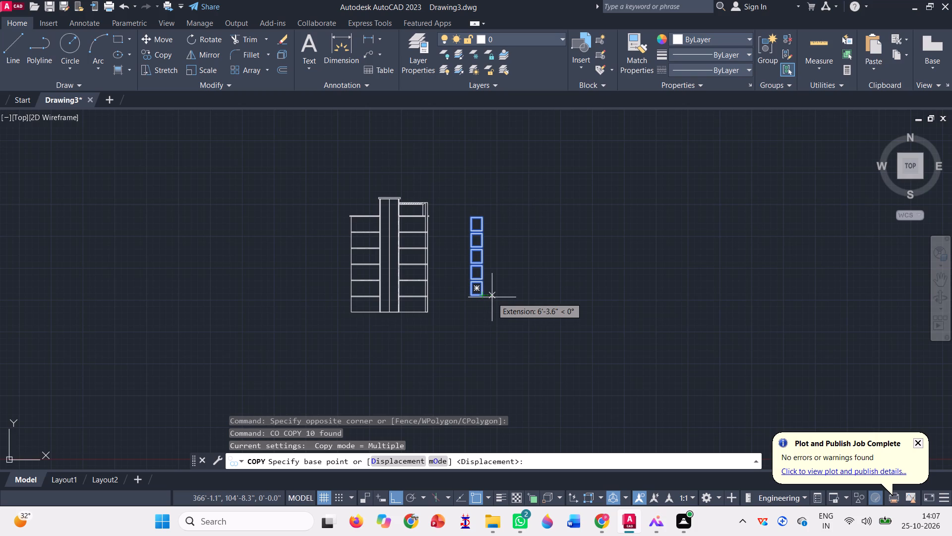
pyautogui.scroll(3, 472, 288)
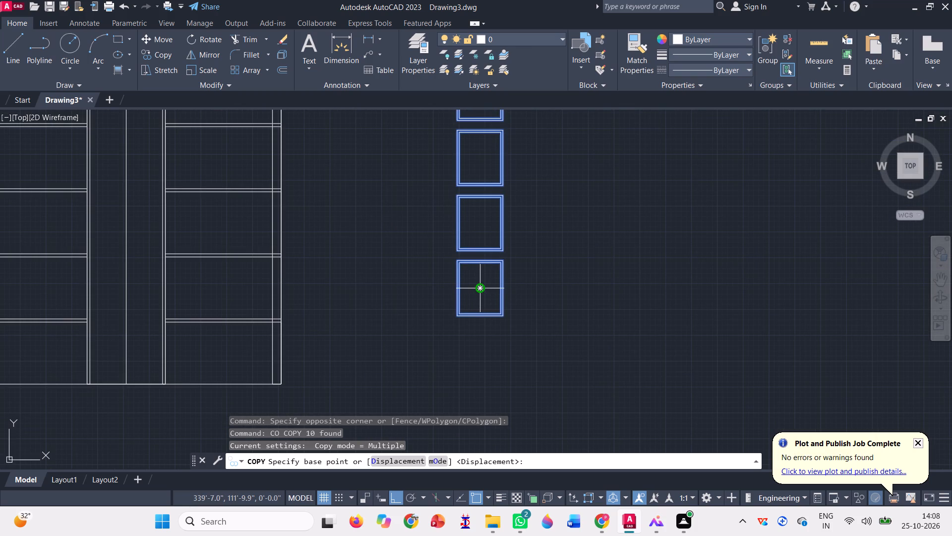
pyautogui.click(479, 287)
pyautogui.scroll(-2, 586, 286)
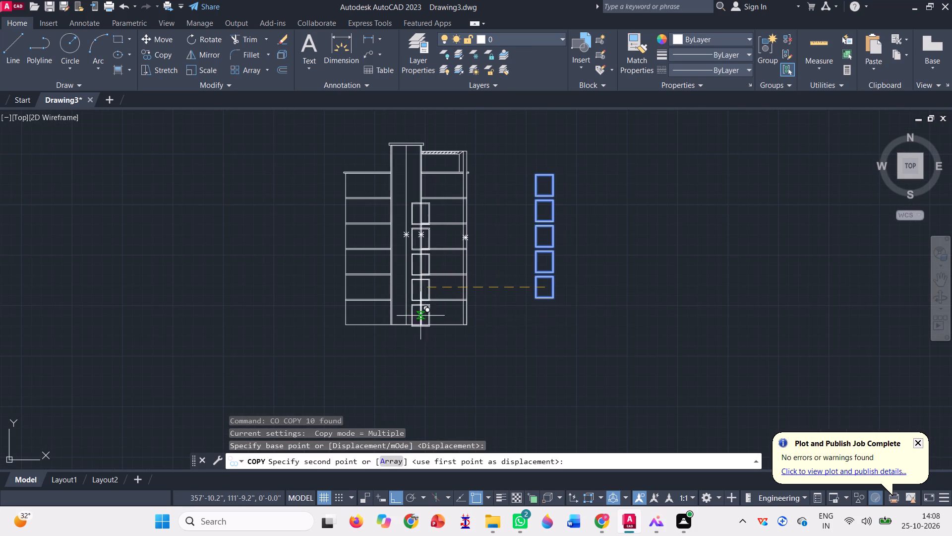
pyautogui.press('F8')
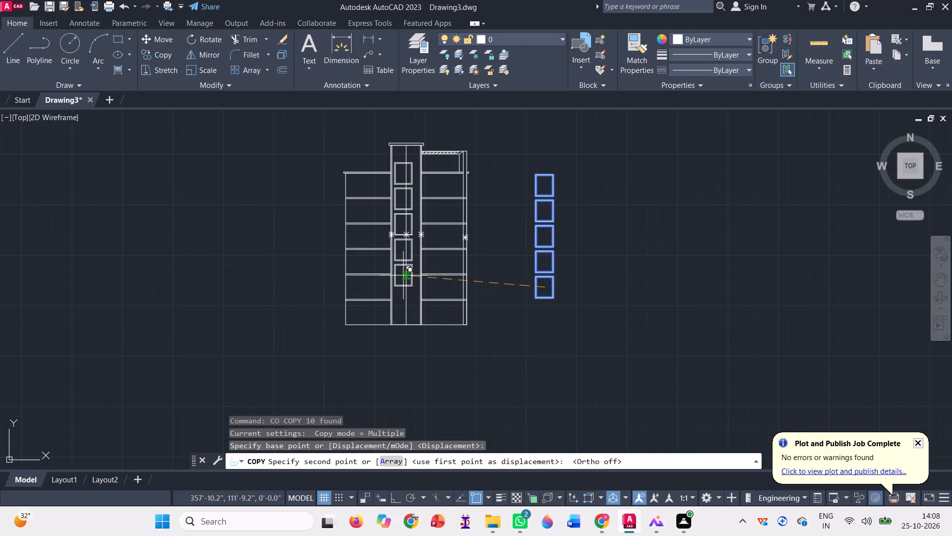
pyautogui.scroll(1, 410, 275)
pyautogui.scroll(-1, 403, 278)
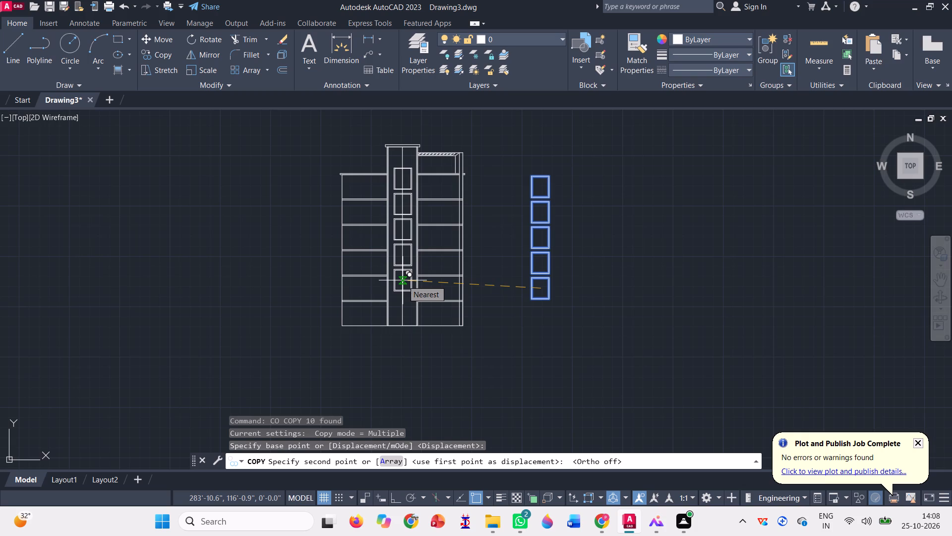
pyautogui.click(403, 280)
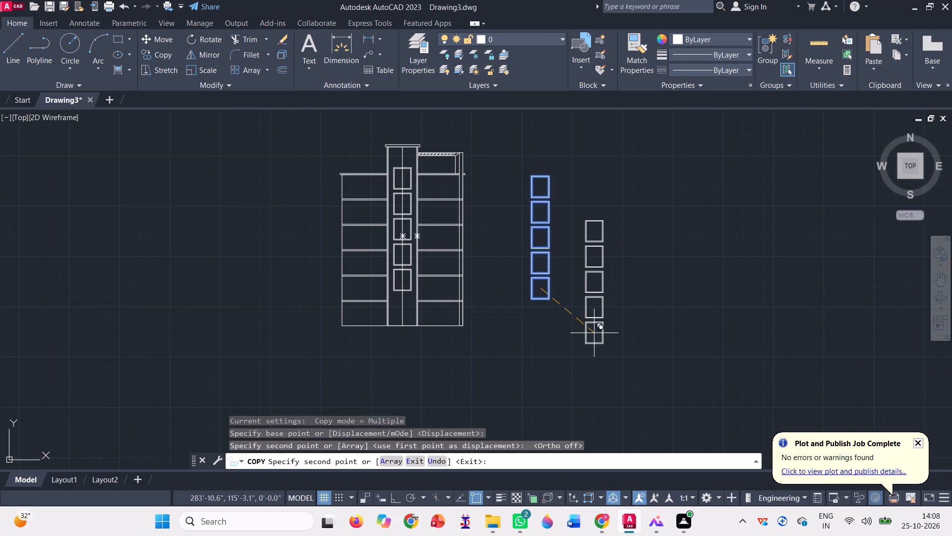
pyautogui.press('Escape')
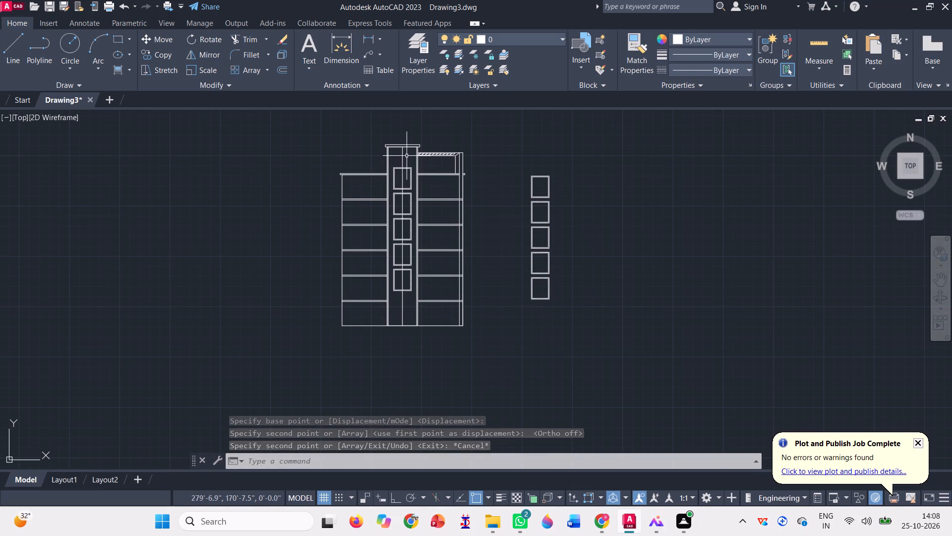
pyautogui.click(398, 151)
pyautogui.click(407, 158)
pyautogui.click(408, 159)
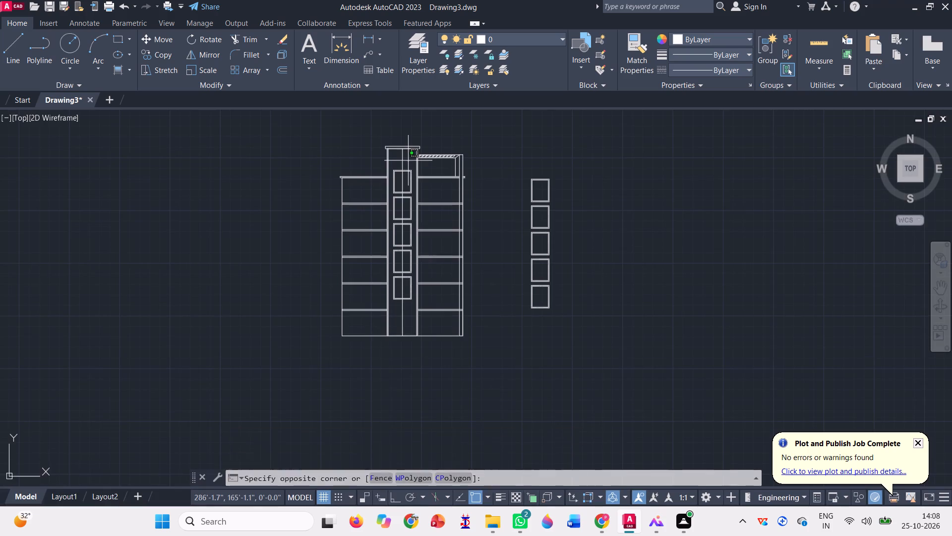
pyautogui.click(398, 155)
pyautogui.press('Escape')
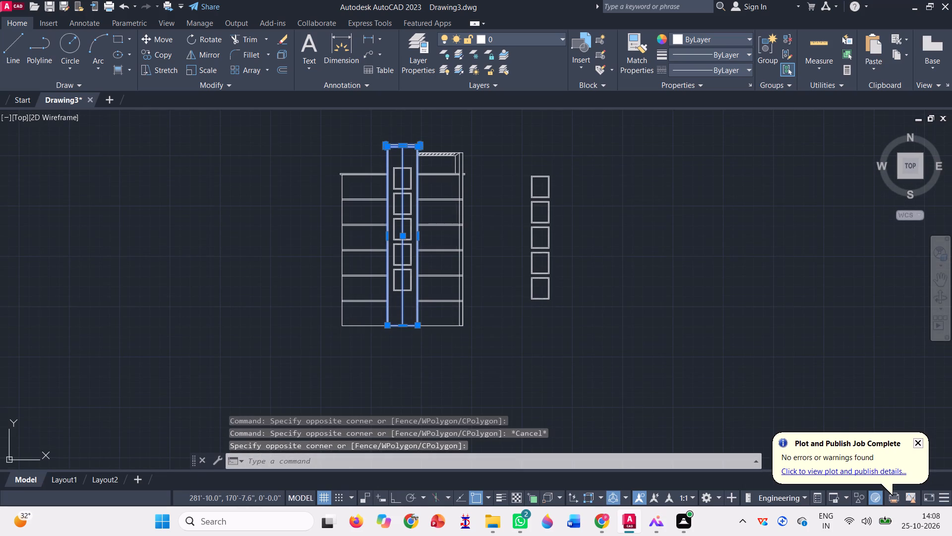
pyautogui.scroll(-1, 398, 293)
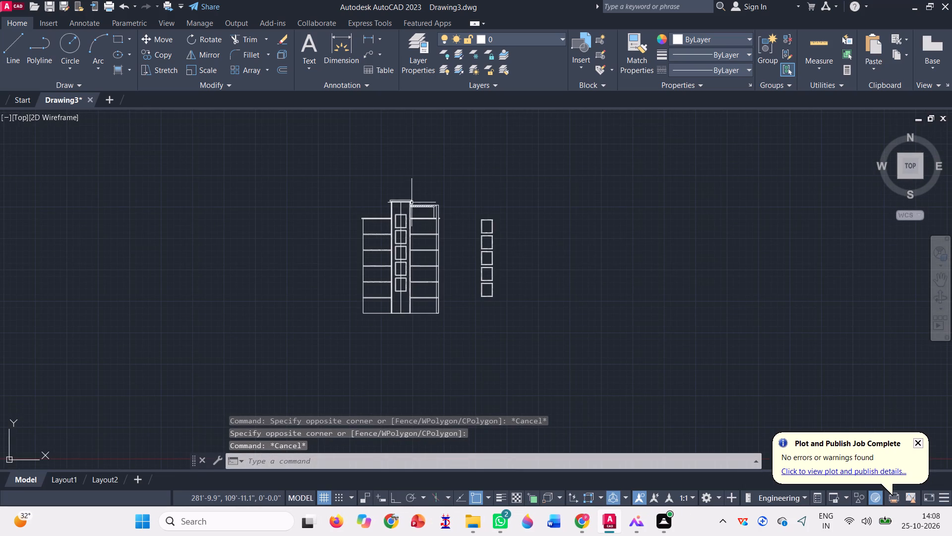
# Delete the vertical centre line running through the windows of the central block.
pyautogui.scroll(3, 412, 202)
pyautogui.click(375, 232)
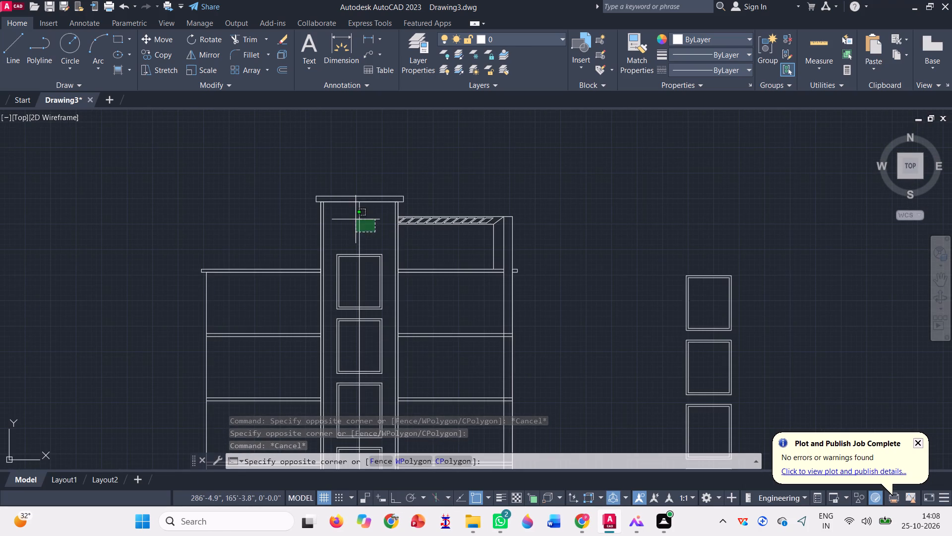
pyautogui.click(356, 218)
pyautogui.scroll(-2, 351, 220)
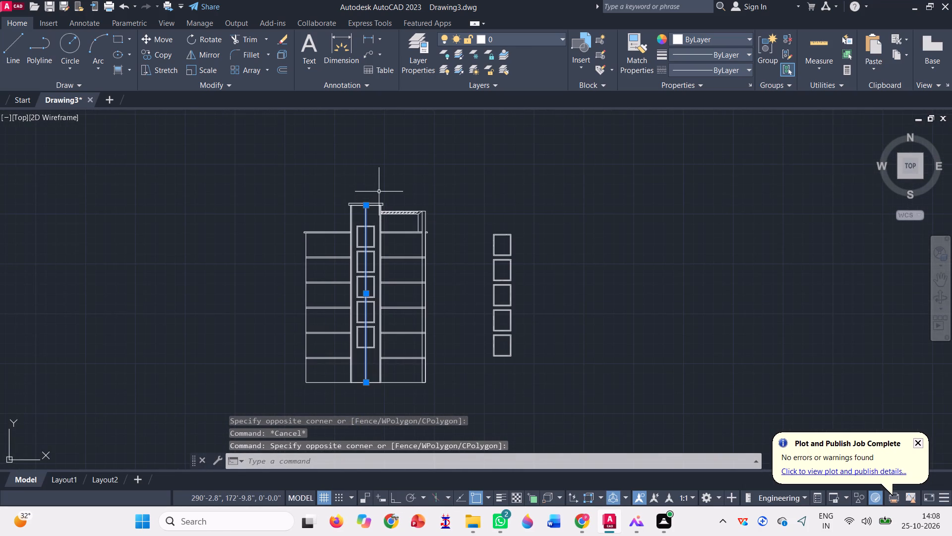
pyautogui.scroll(-1, 379, 189)
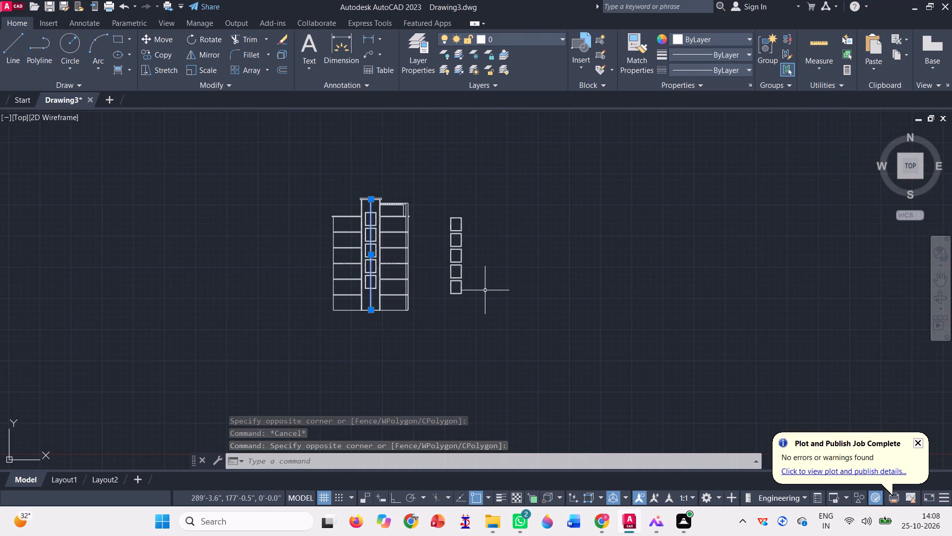
pyautogui.press('Delete')
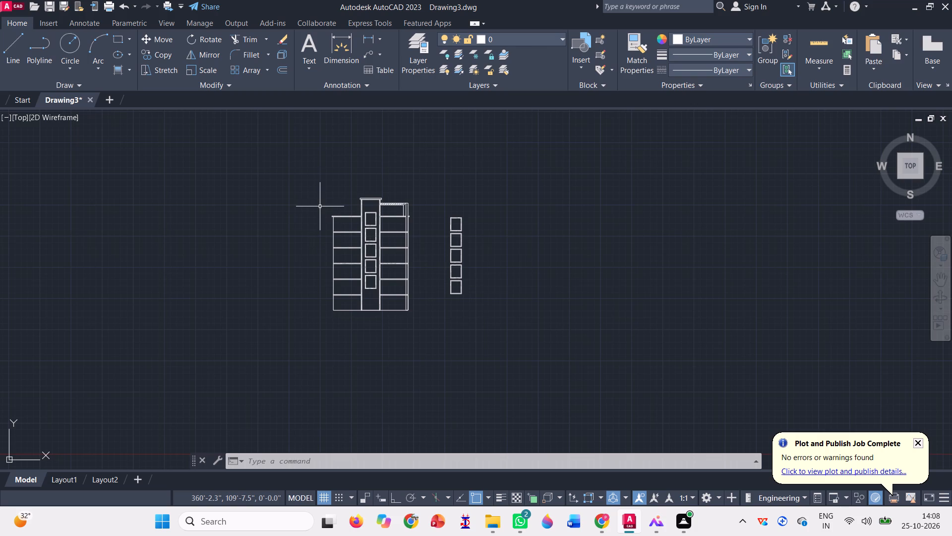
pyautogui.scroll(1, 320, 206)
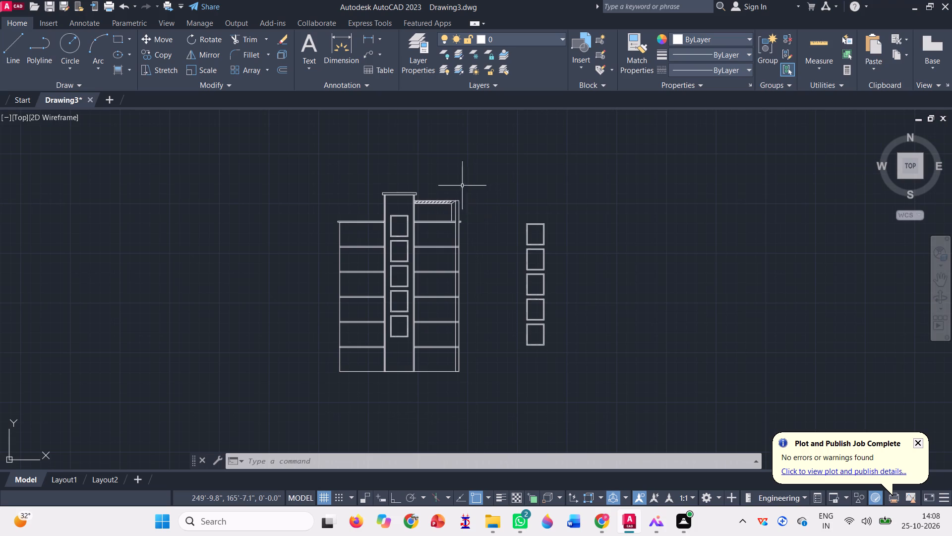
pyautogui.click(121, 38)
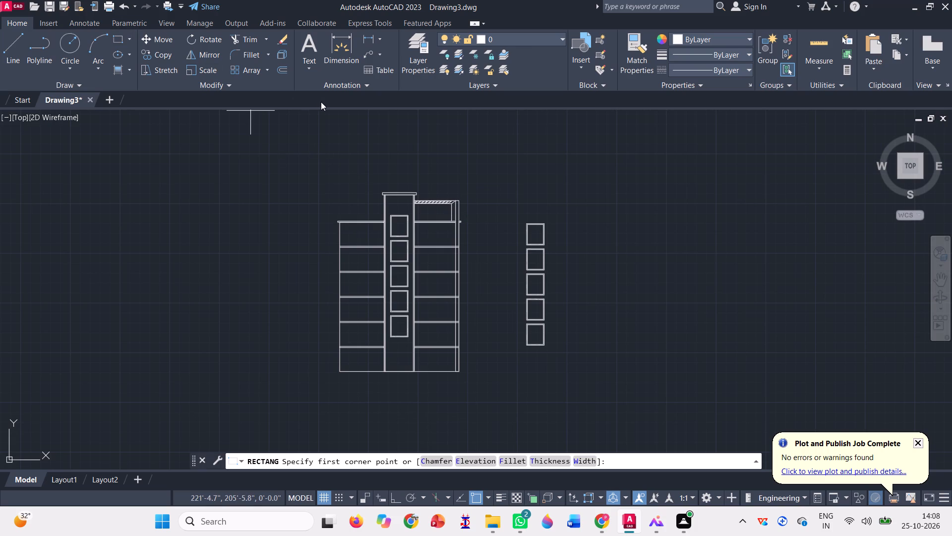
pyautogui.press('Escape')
# With Ortho on, draw a vertical guide line about 9' tall up from the top of the outer wall line on the side without the column.
pyautogui.press('l')
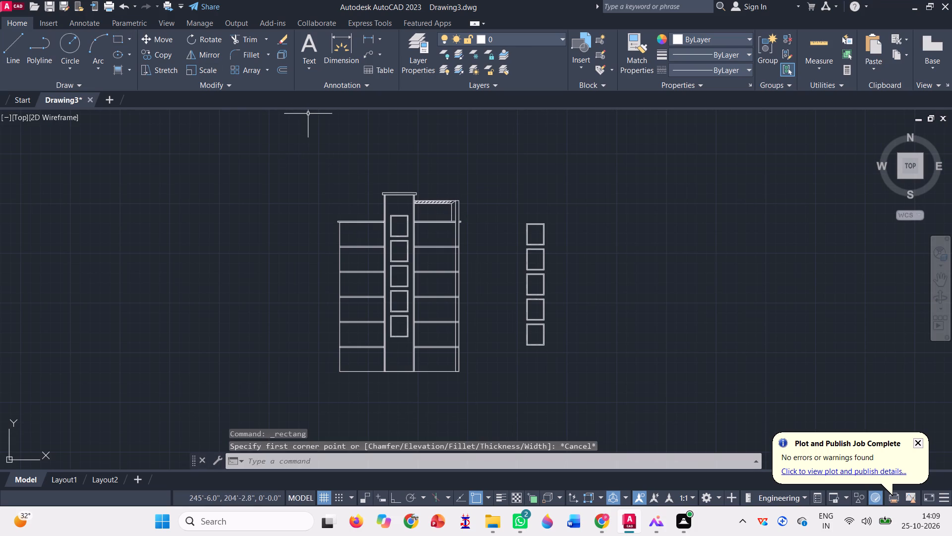
pyautogui.press('Return')
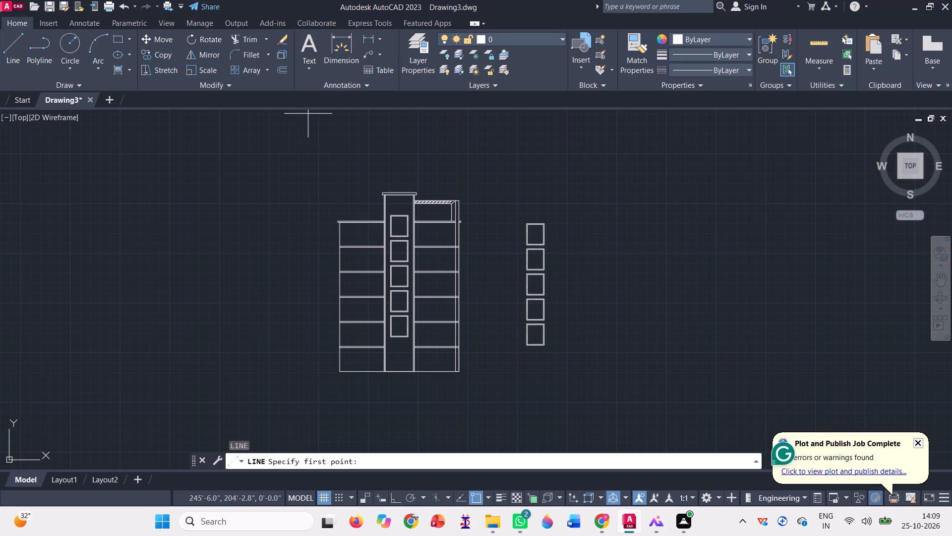
pyautogui.scroll(3, 294, 173)
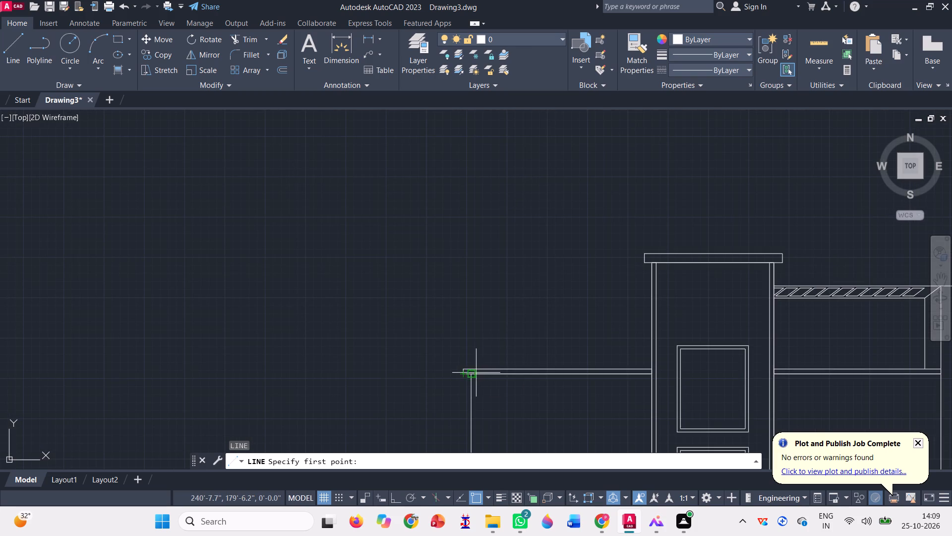
pyautogui.scroll(3, 475, 373)
pyautogui.click(451, 380)
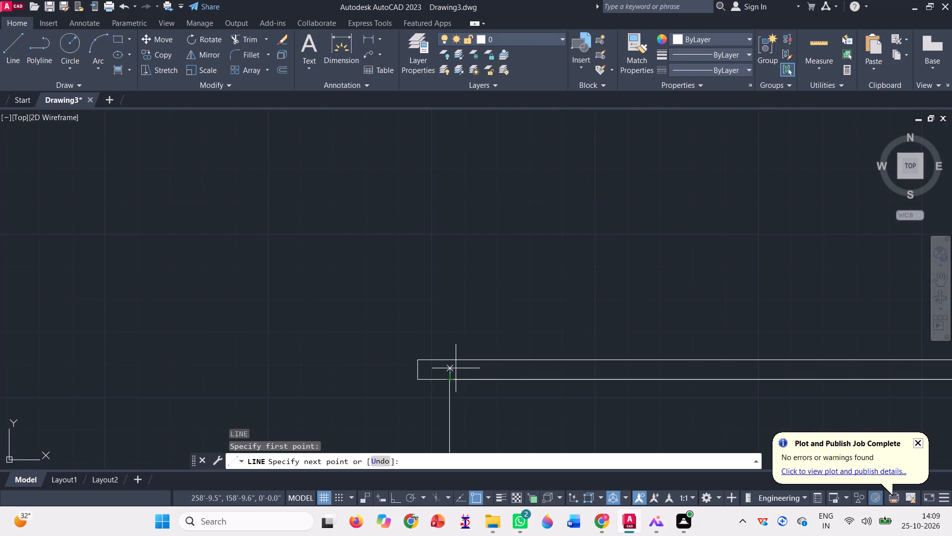
pyautogui.scroll(-2, 426, 318)
pyautogui.press('F8')
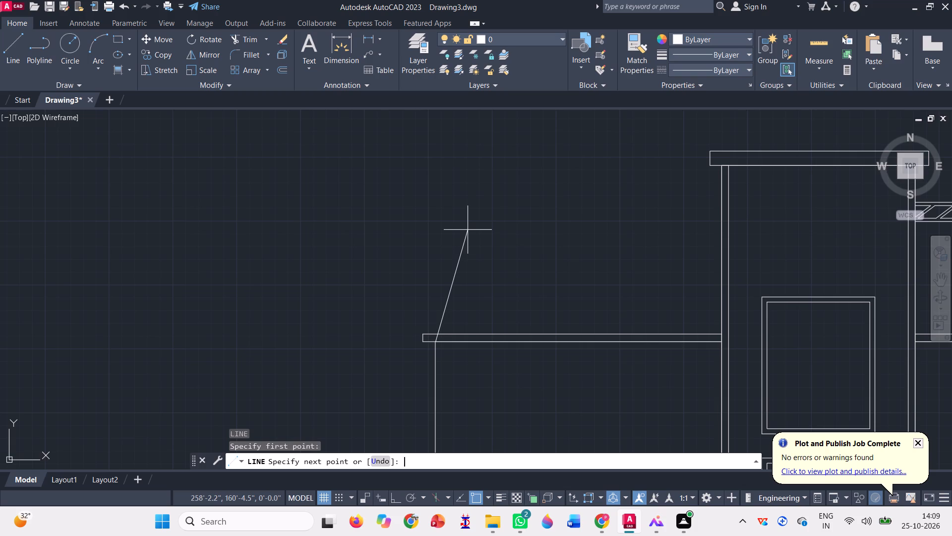
pyautogui.click(436, 203)
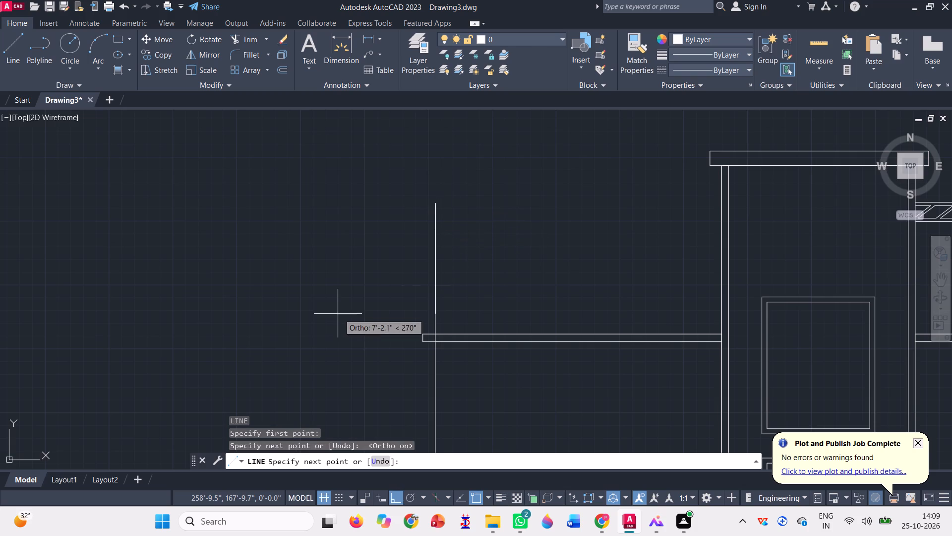
pyautogui.press('space')
pyautogui.scroll(-3, 267, 235)
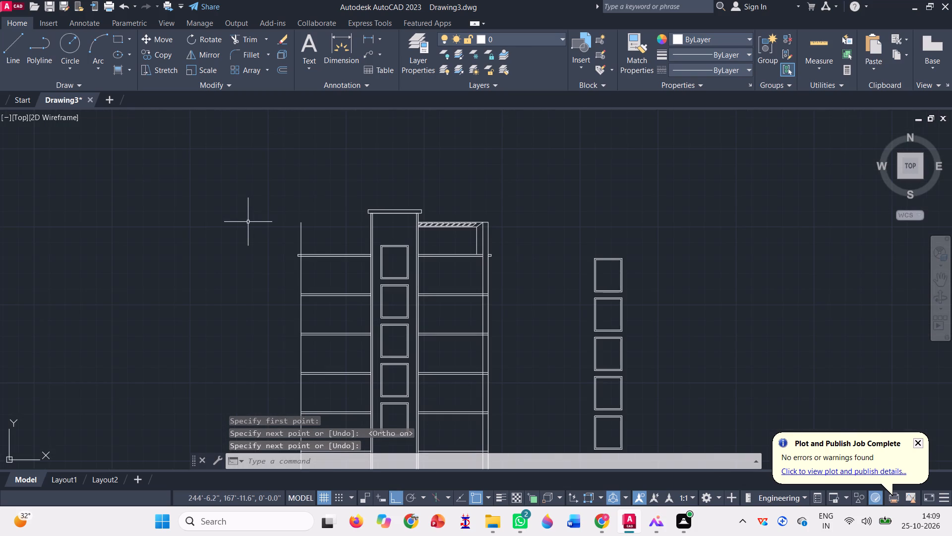
# Draw a parapet rectangle from the guide line's crossing with the roof slab's top to the midpoint of the roof band's inner vertical edge.
pyautogui.click(118, 39)
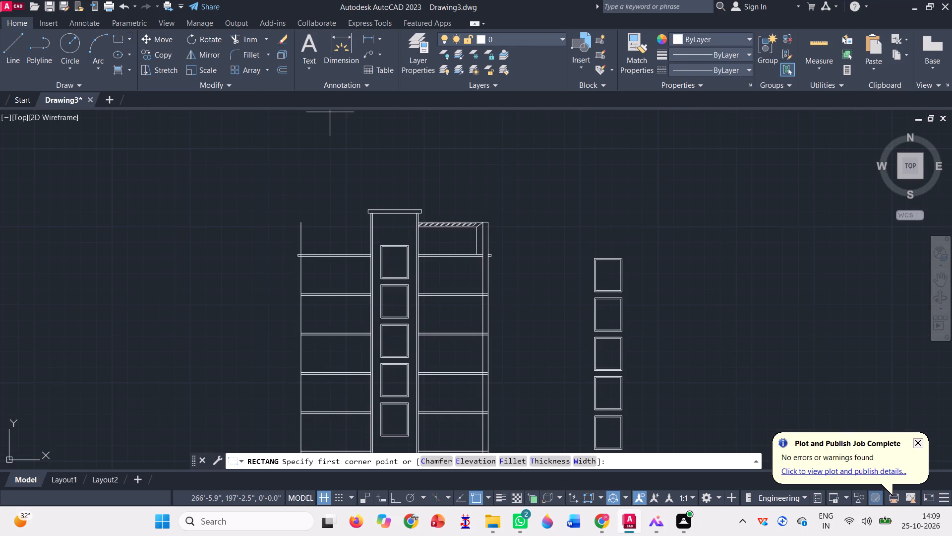
pyautogui.scroll(3, 266, 232)
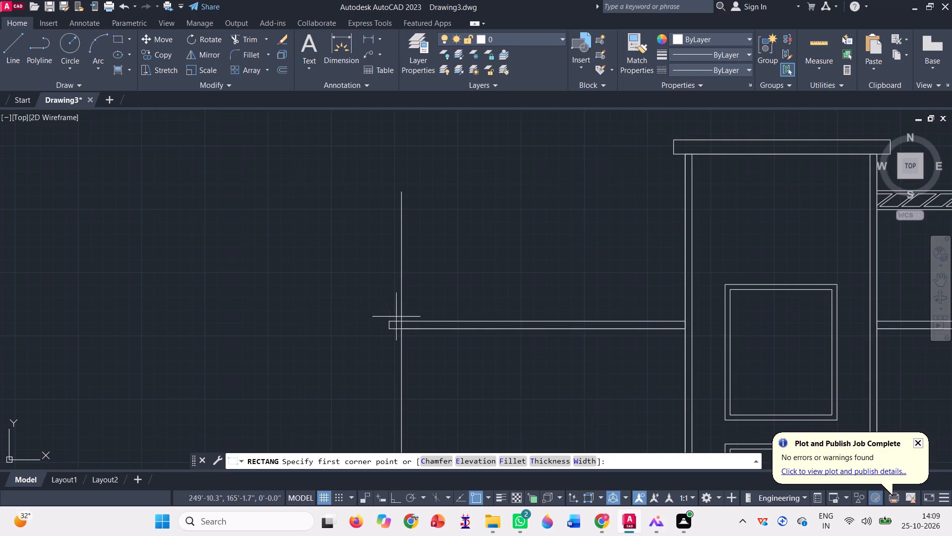
pyautogui.click(402, 323)
pyautogui.scroll(-1, 204, 201)
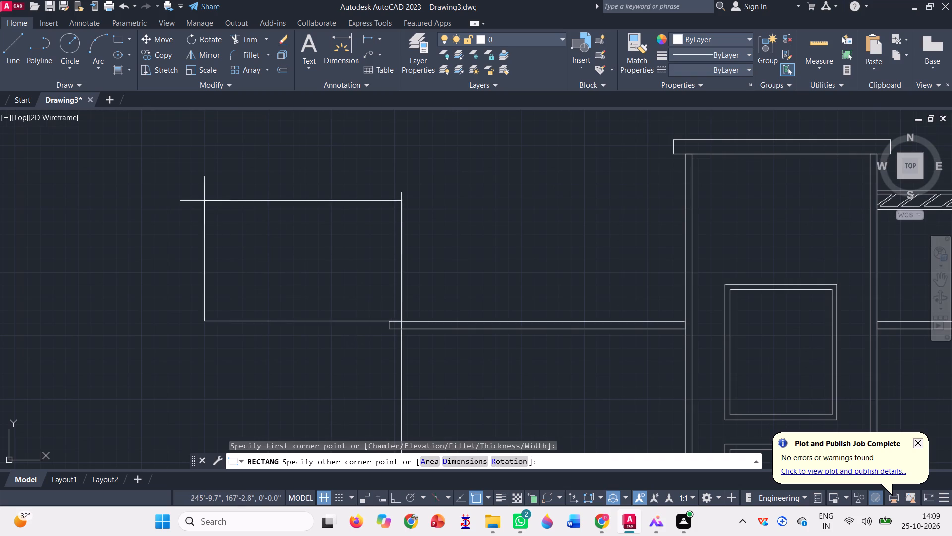
pyautogui.scroll(-2, 204, 201)
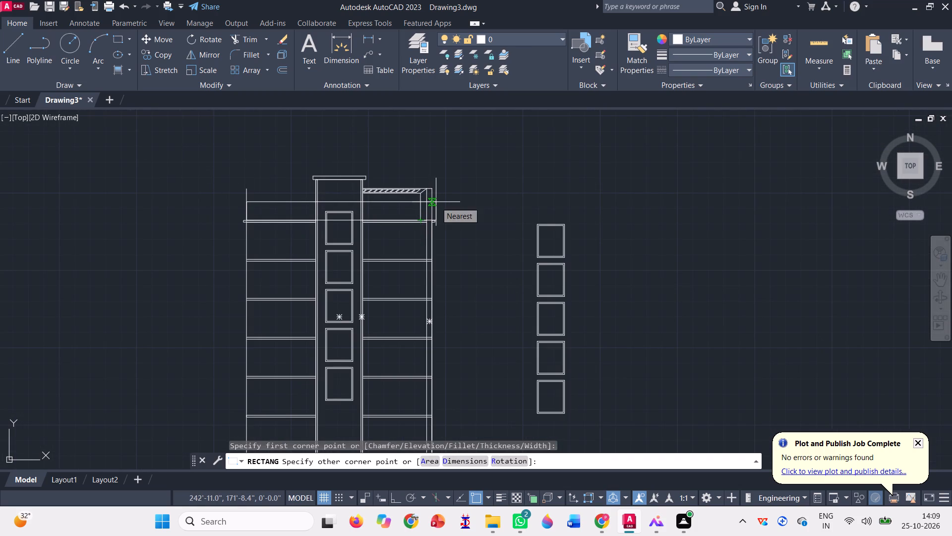
pyautogui.scroll(1, 421, 200)
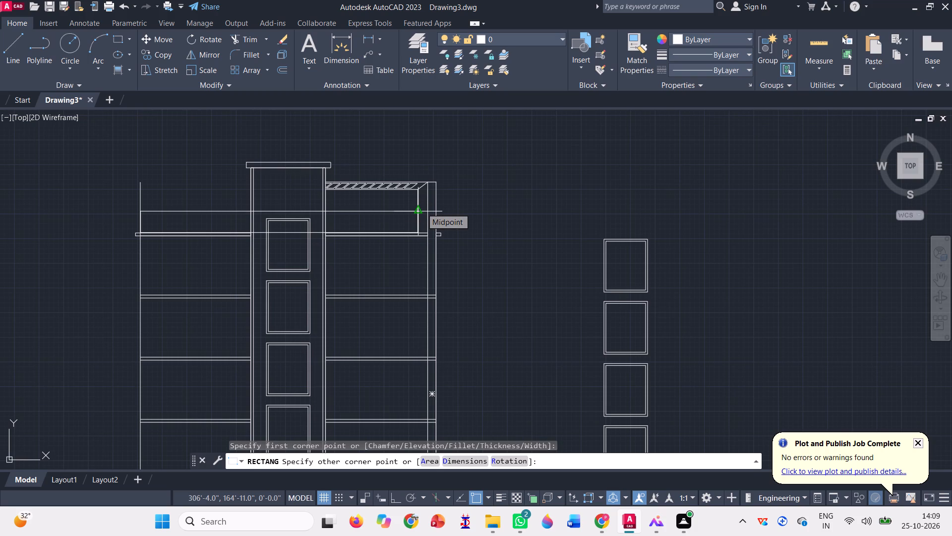
pyautogui.click(421, 207)
# Delete the vertical guide line standing above the roof slab at the parapet's outer end.
pyautogui.click(242, 38)
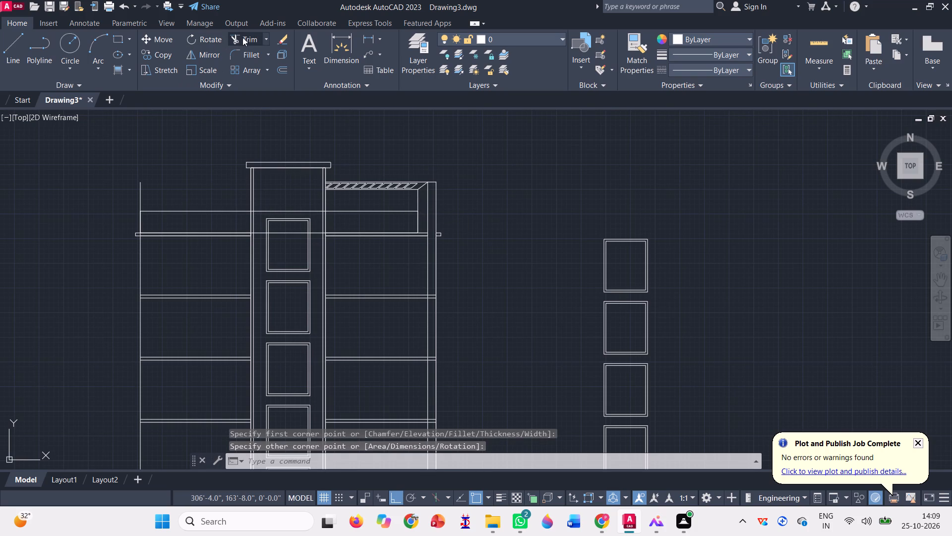
pyautogui.press('Escape')
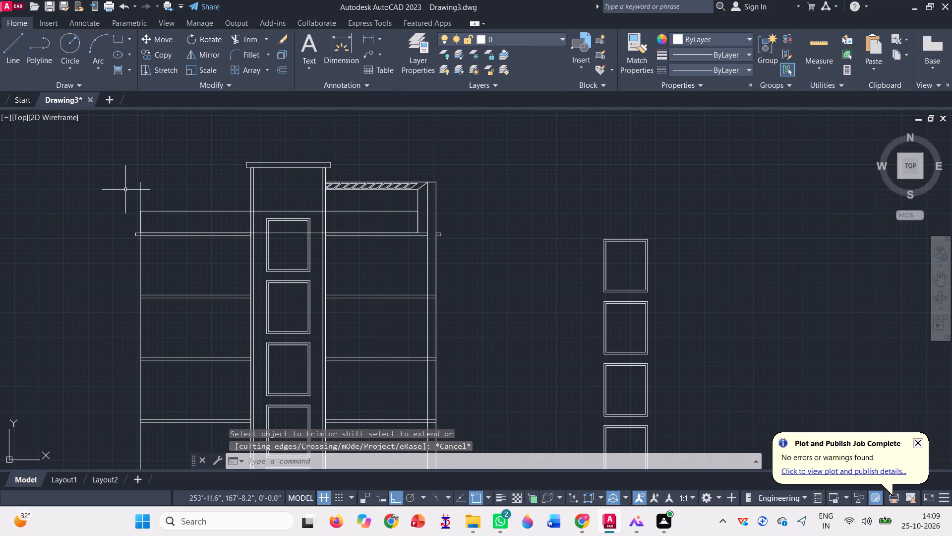
pyautogui.click(145, 195)
pyautogui.click(129, 189)
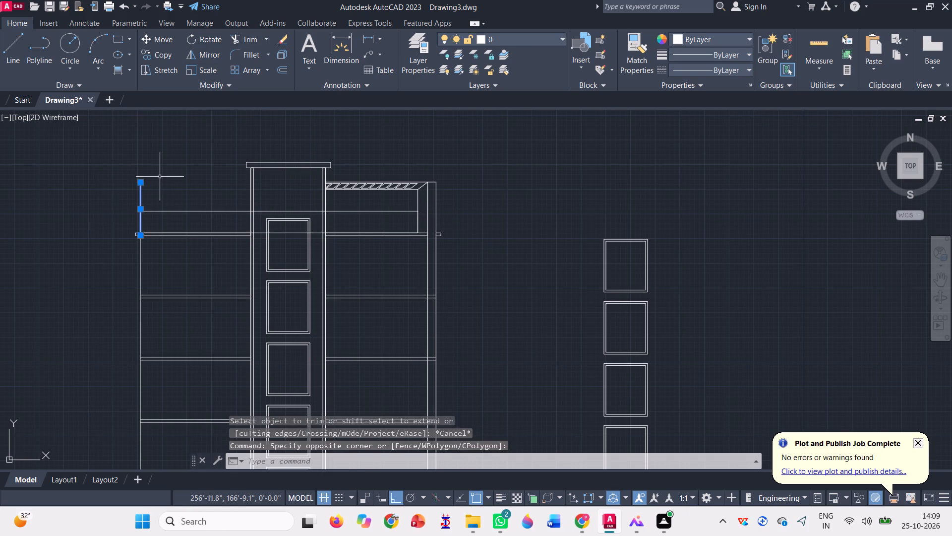
pyautogui.press('Delete')
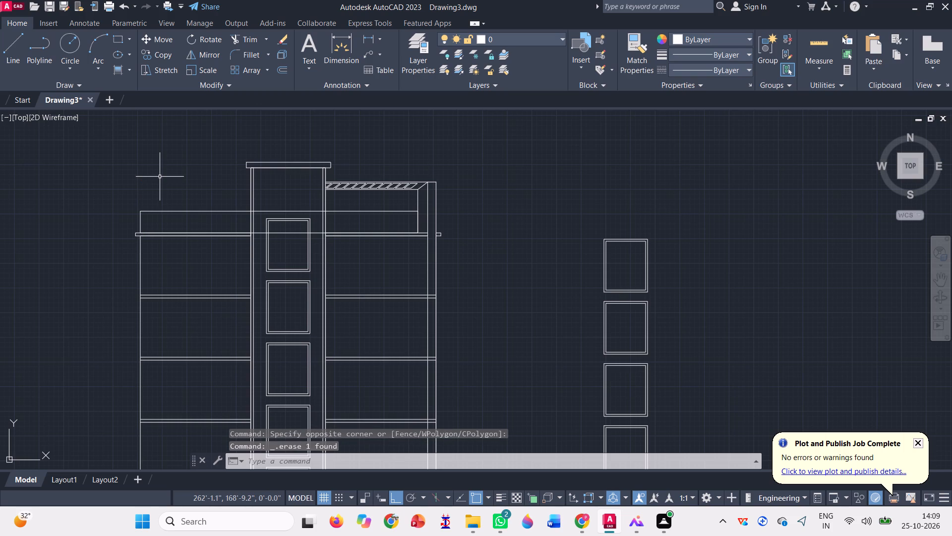
# Trim the parapet rectangle's upper edge where it crosses the central block, including through both double wall lines.
pyautogui.click(245, 35)
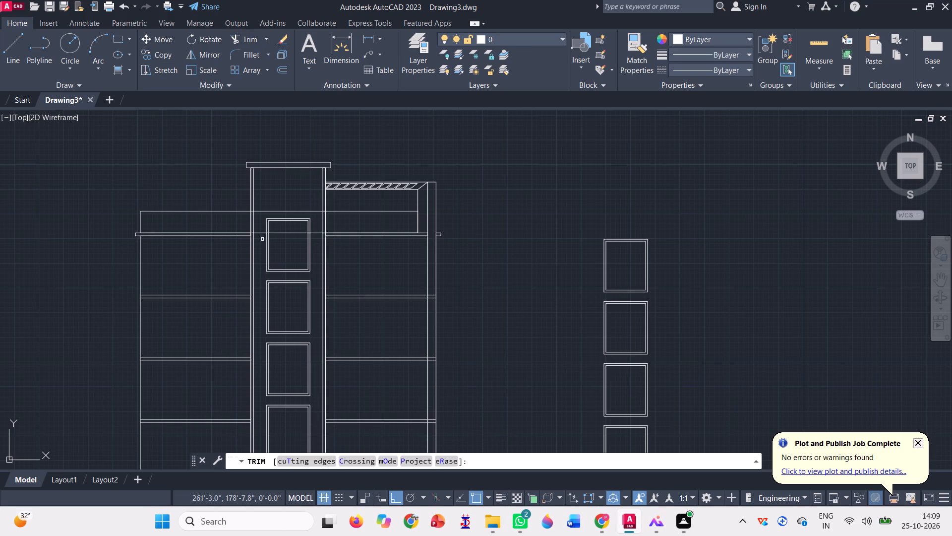
pyautogui.scroll(3, 271, 215)
pyautogui.click(245, 202)
pyautogui.click(245, 172)
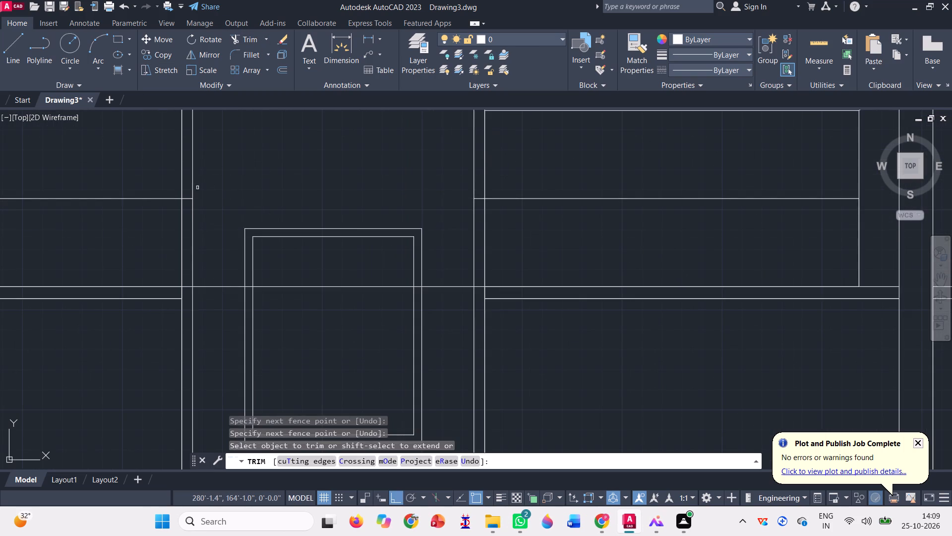
pyautogui.scroll(3, 188, 196)
pyautogui.click(184, 201)
pyautogui.click(172, 237)
pyautogui.scroll(-2, 179, 209)
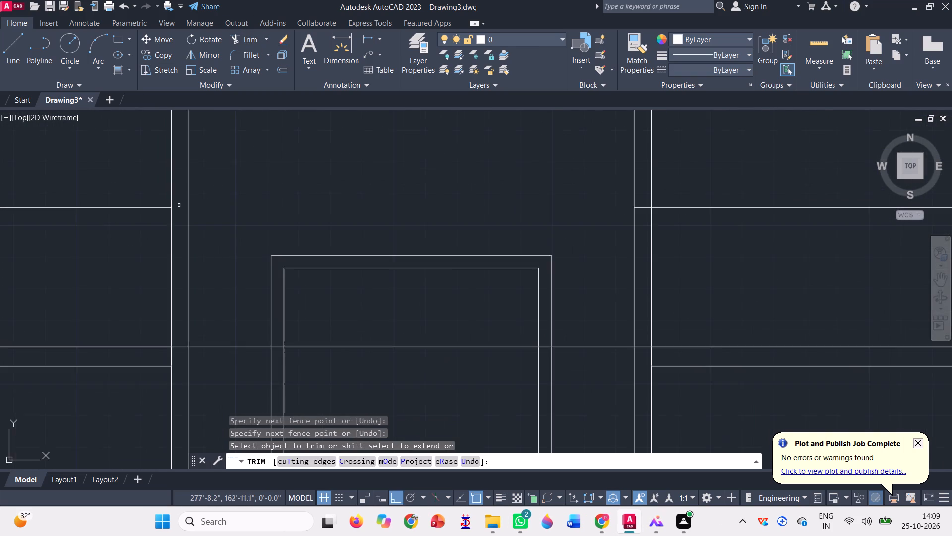
pyautogui.scroll(-1, 179, 205)
pyautogui.scroll(2, 481, 212)
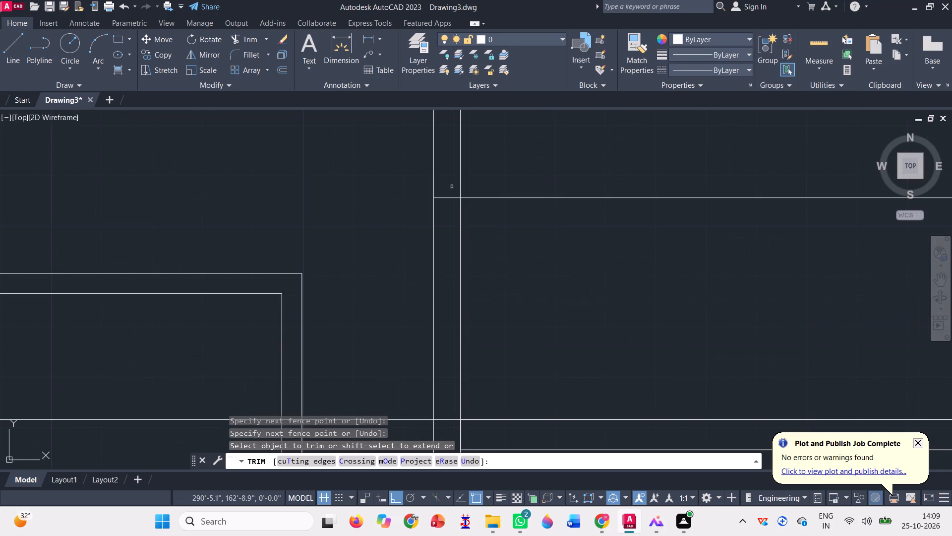
pyautogui.click(452, 186)
pyautogui.click(444, 208)
pyautogui.scroll(-5, 404, 218)
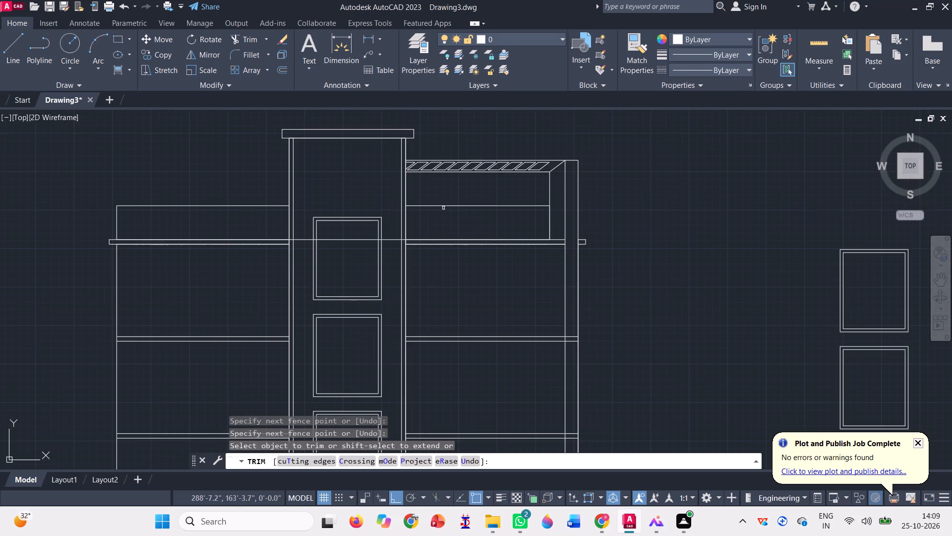
pyautogui.press('Escape')
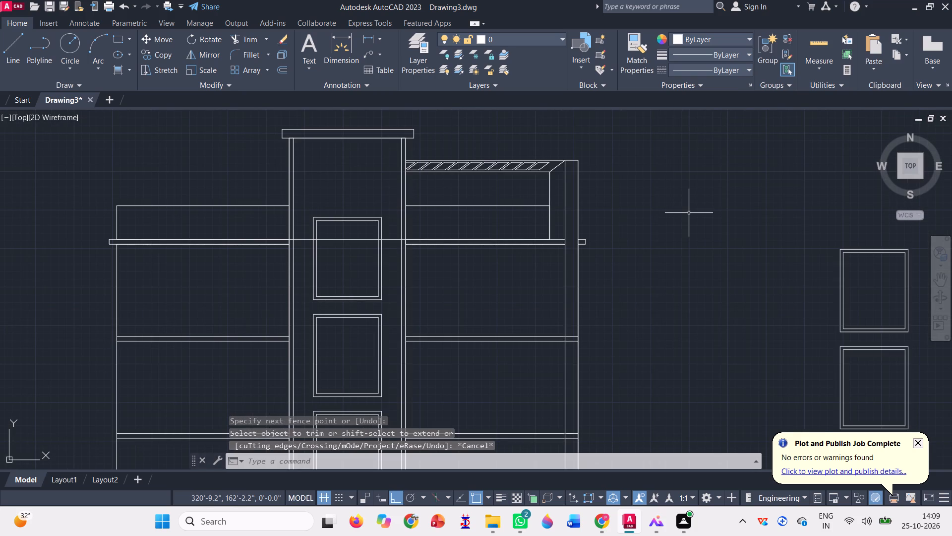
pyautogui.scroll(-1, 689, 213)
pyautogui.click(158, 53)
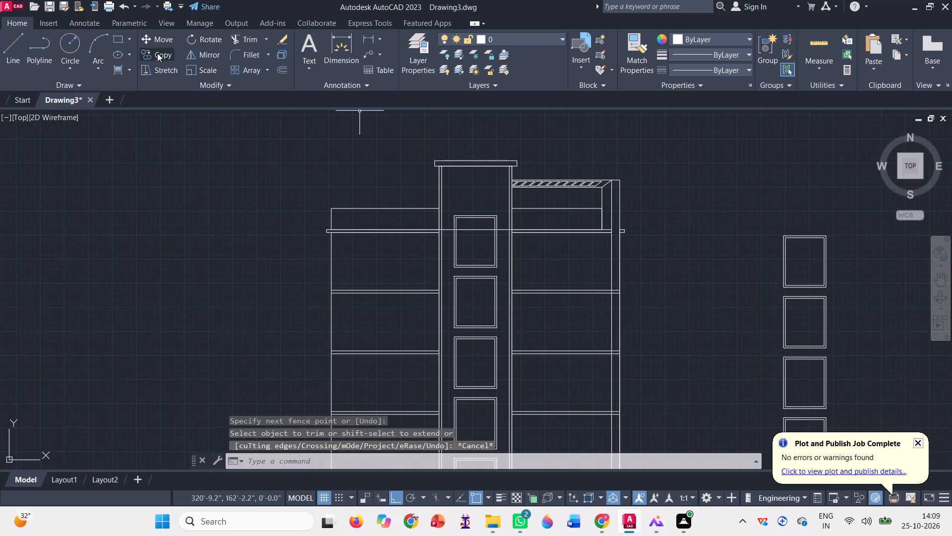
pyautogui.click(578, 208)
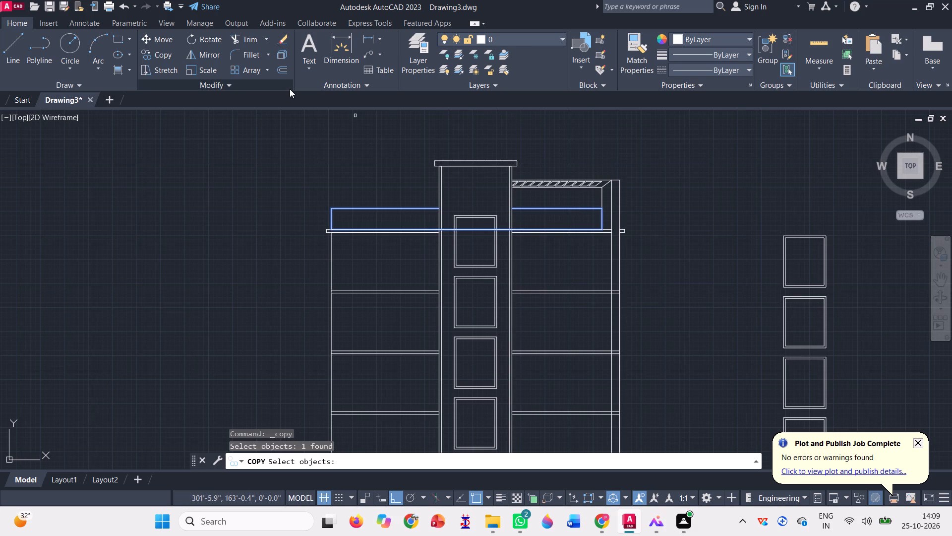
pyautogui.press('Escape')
# Trim the parapet rectangle's bottom edge inside the top window, through its frame, and across the central block's wall on the side without the column.
pyautogui.click(240, 41)
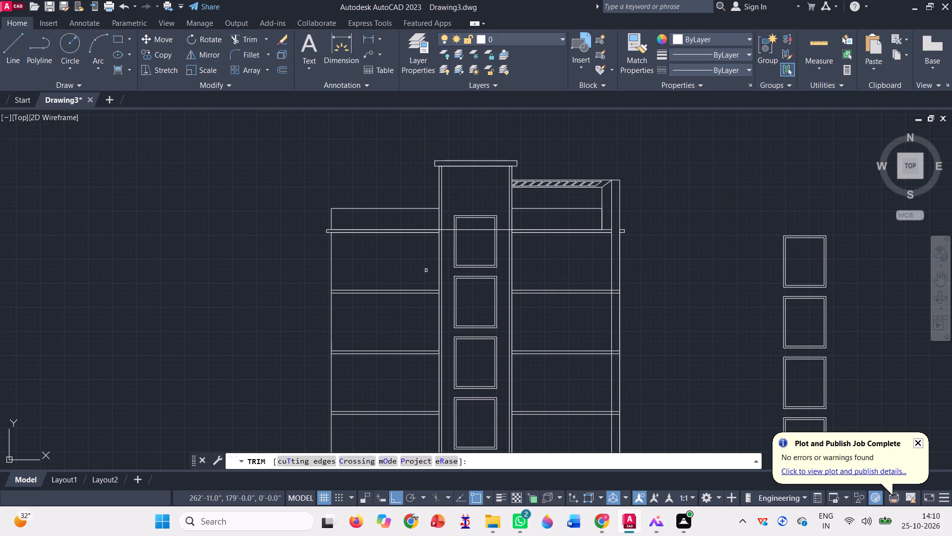
pyautogui.scroll(3, 472, 231)
pyautogui.click(464, 213)
pyautogui.click(476, 265)
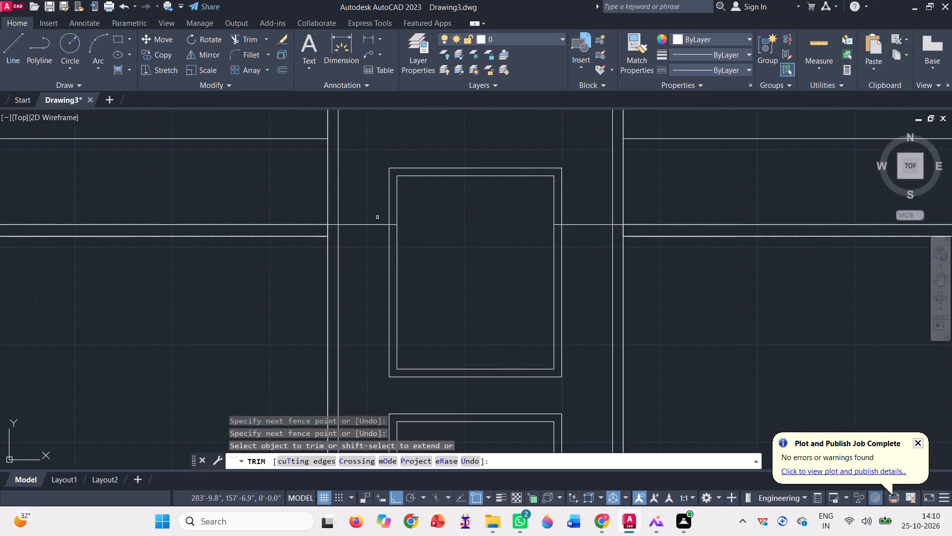
pyautogui.click(365, 211)
pyautogui.click(358, 247)
pyautogui.scroll(3, 354, 225)
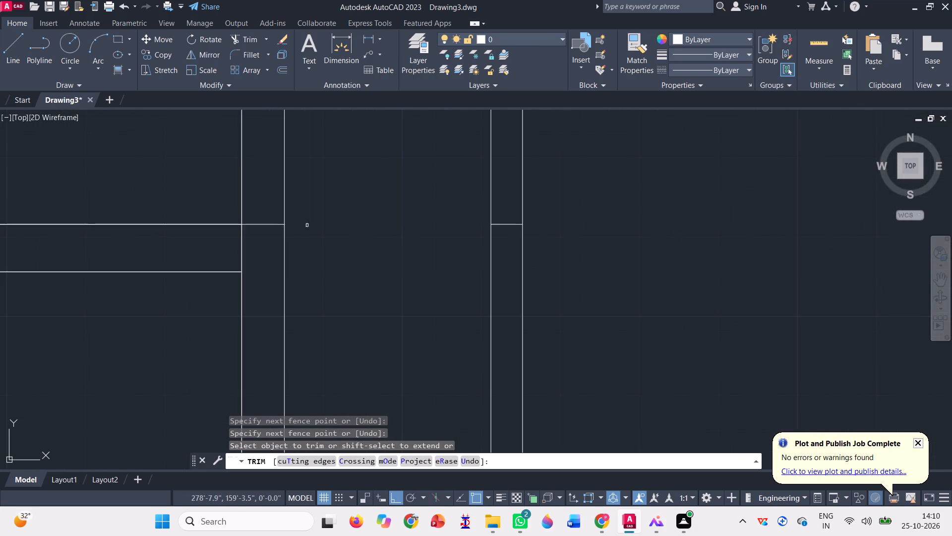
pyautogui.click(257, 214)
pyautogui.click(256, 240)
pyautogui.scroll(-1, 225, 225)
pyautogui.scroll(1, 407, 225)
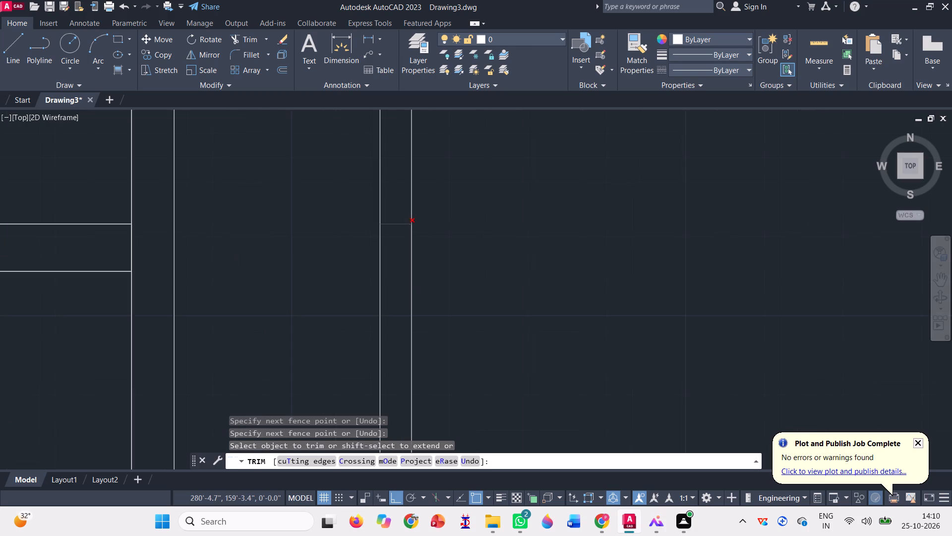
pyautogui.scroll(-2, 331, 239)
pyautogui.scroll(3, 356, 228)
pyautogui.click(353, 230)
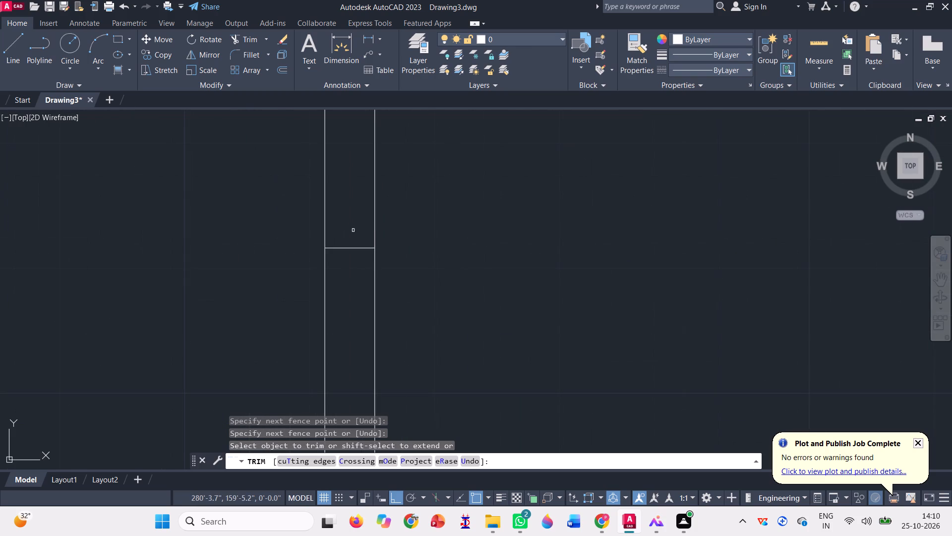
pyautogui.click(343, 268)
pyautogui.scroll(-4, 291, 244)
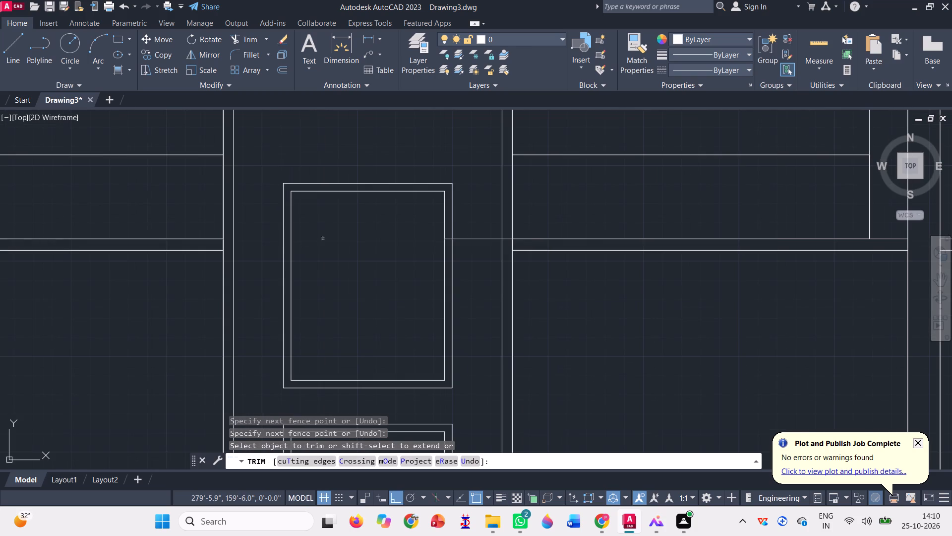
# Trim the parapet's remaining bottom-edge pieces on the roof-band side, from the top window's frame through the central block's double wall lines.
pyautogui.scroll(3, 452, 237)
pyautogui.click(419, 232)
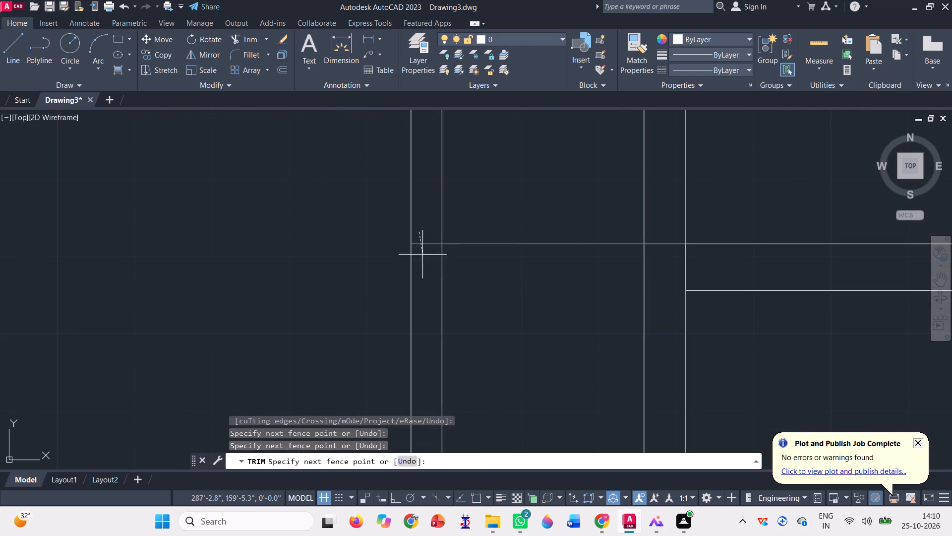
pyautogui.click(421, 268)
pyautogui.scroll(-2, 353, 246)
pyautogui.click(418, 237)
pyautogui.click(421, 260)
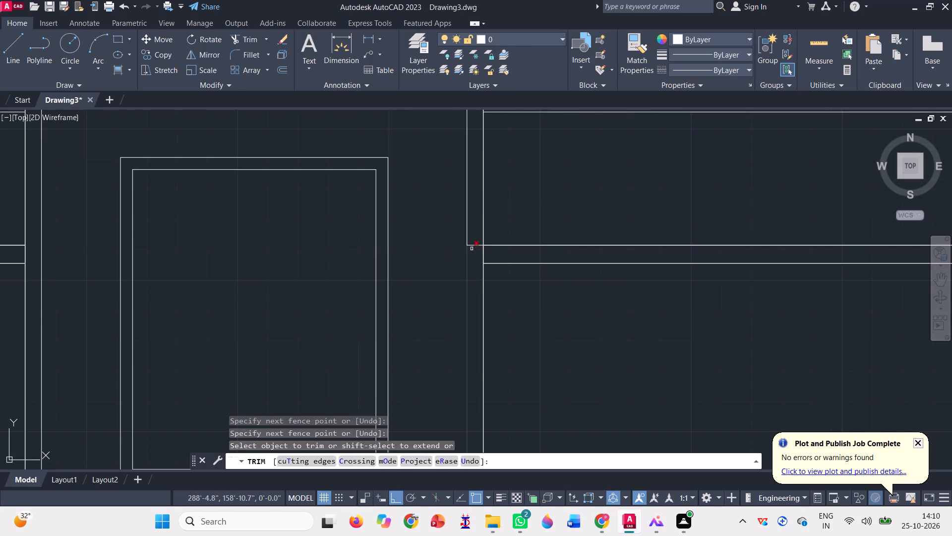
pyautogui.scroll(2, 481, 241)
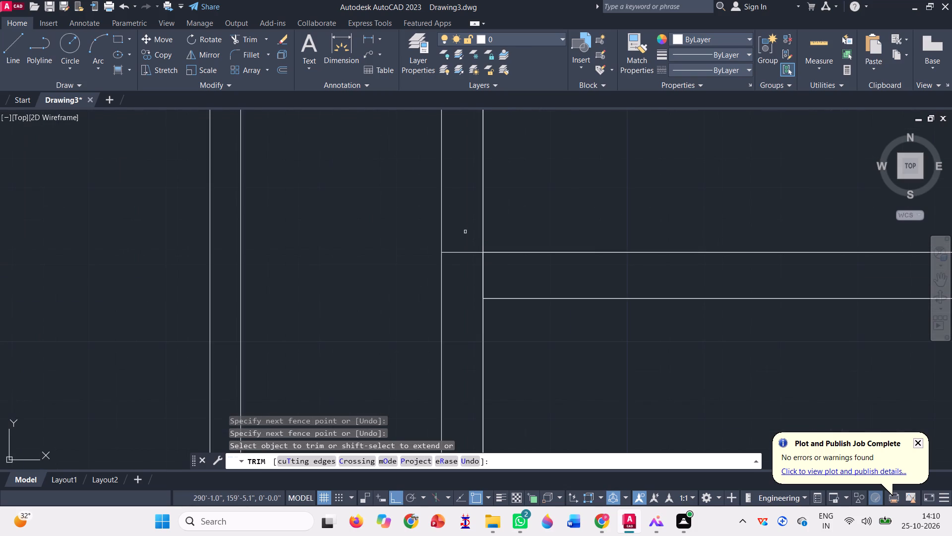
pyautogui.click(463, 229)
pyautogui.click(460, 269)
pyautogui.scroll(-4, 427, 261)
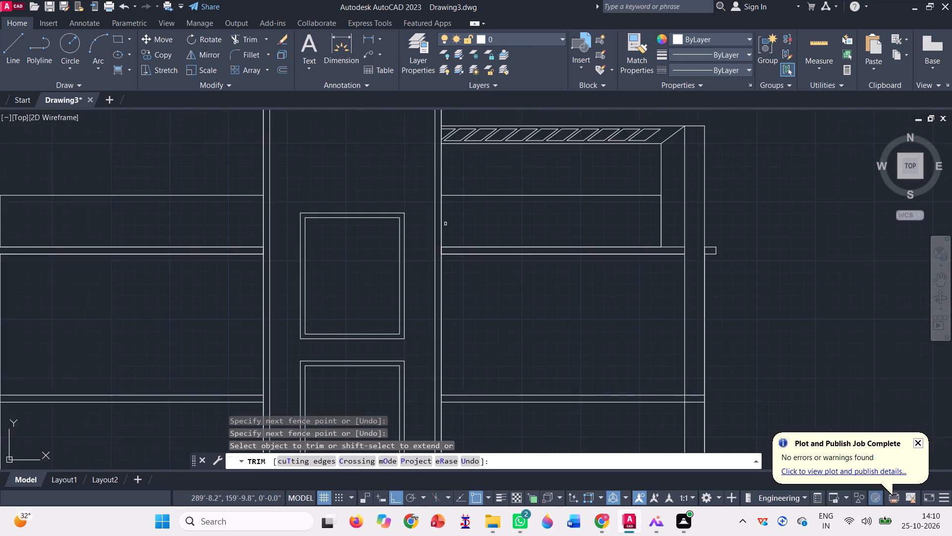
pyautogui.scroll(-2, 450, 216)
pyautogui.press('Escape')
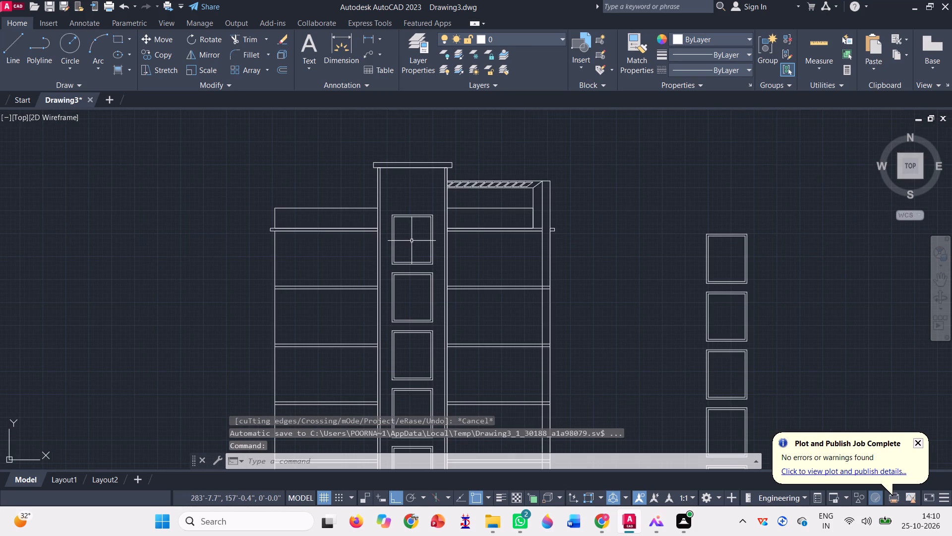
# Offset the parapet outlines on both sides of the central block 2" inward.
pyautogui.click(282, 70)
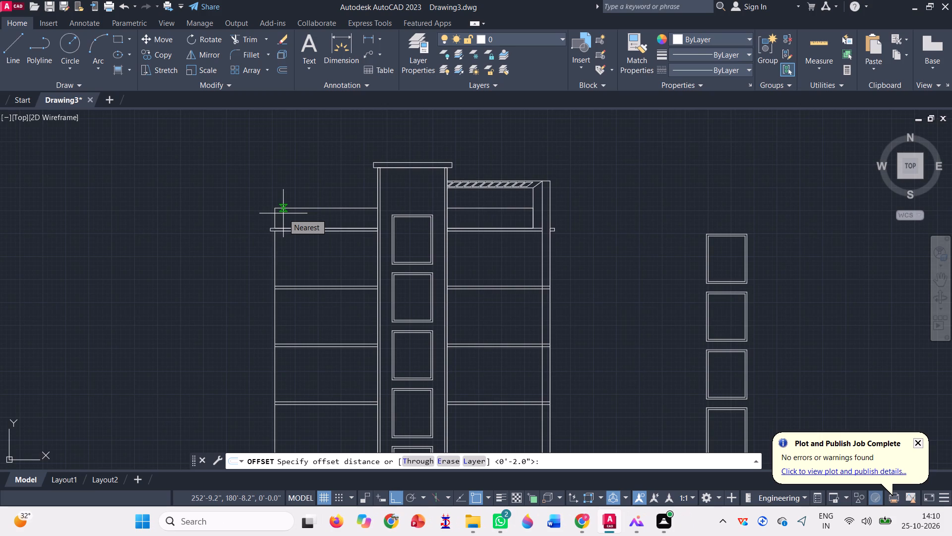
pyautogui.press('space')
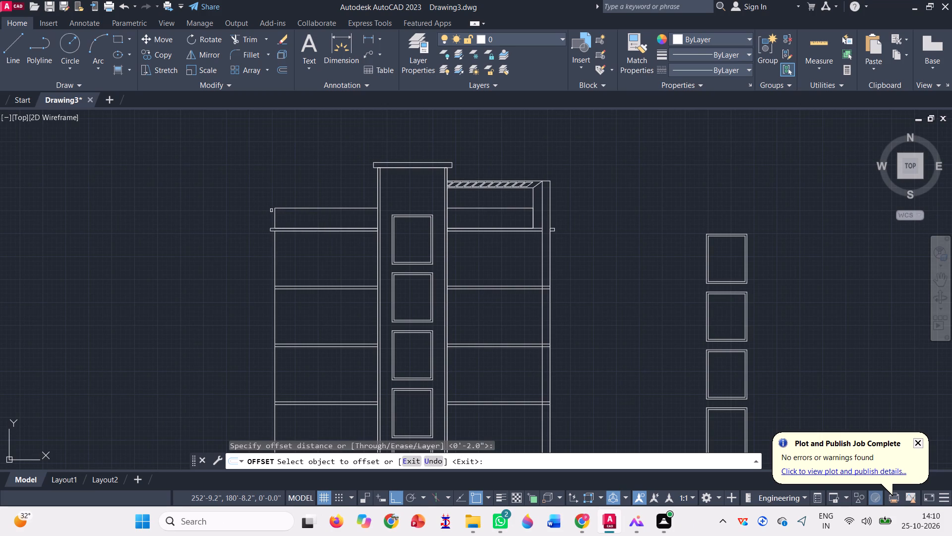
pyautogui.click(276, 212)
pyautogui.click(293, 217)
pyautogui.scroll(3, 293, 217)
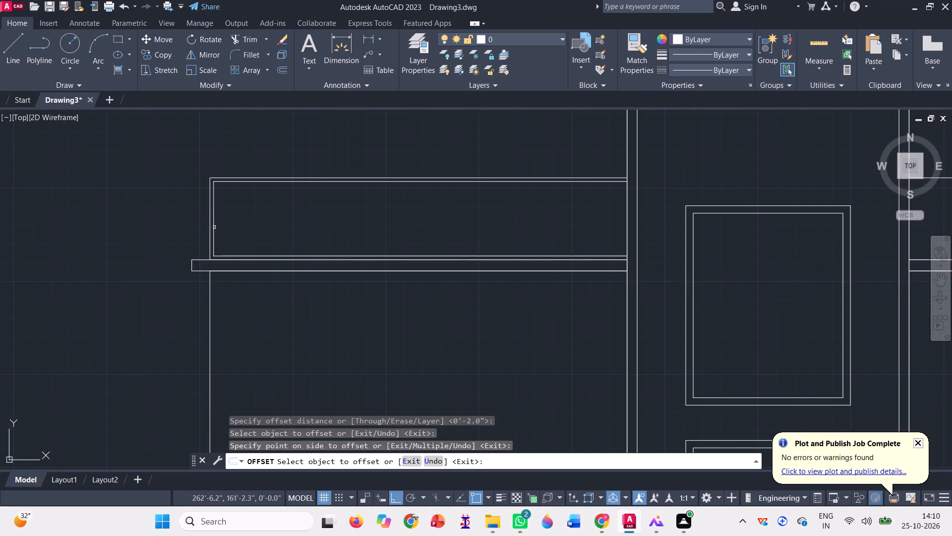
pyautogui.scroll(-1, 213, 227)
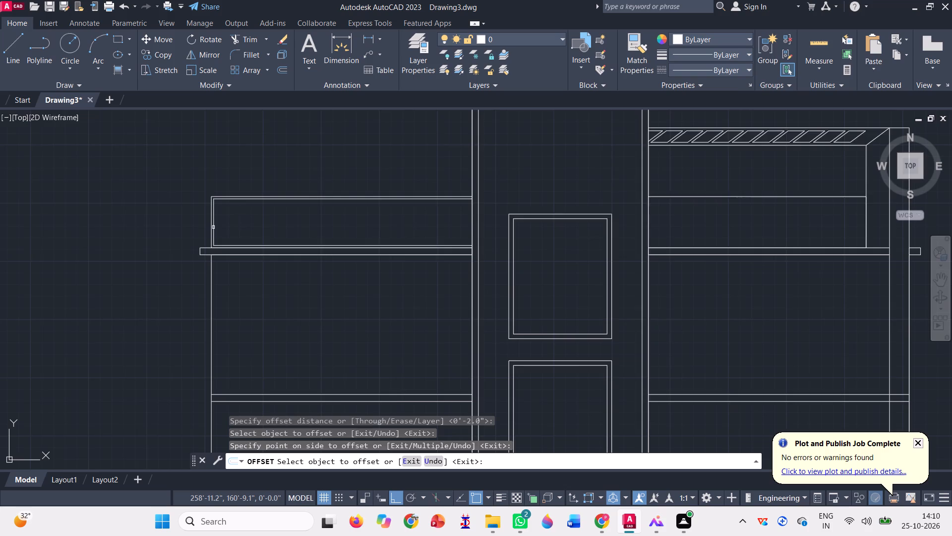
pyautogui.scroll(-1, 213, 227)
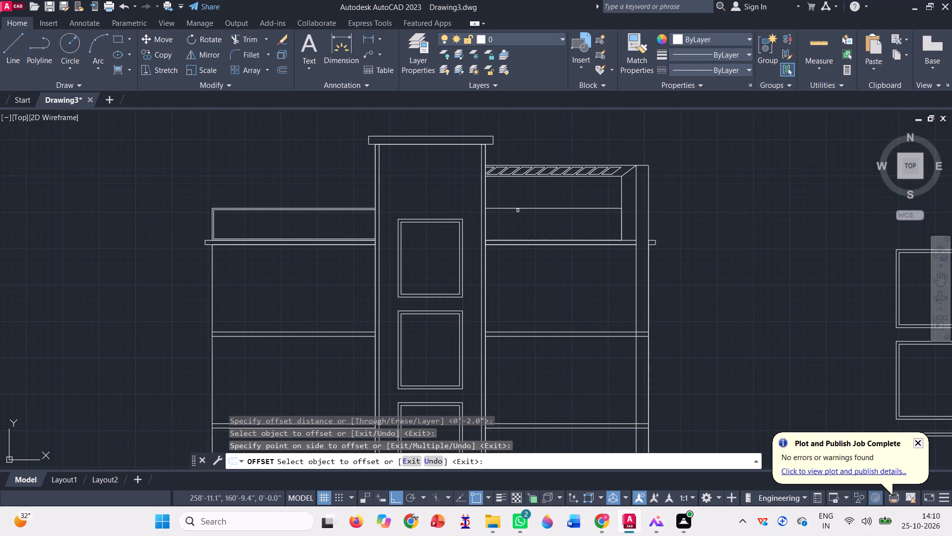
pyautogui.click(519, 210)
pyautogui.click(528, 205)
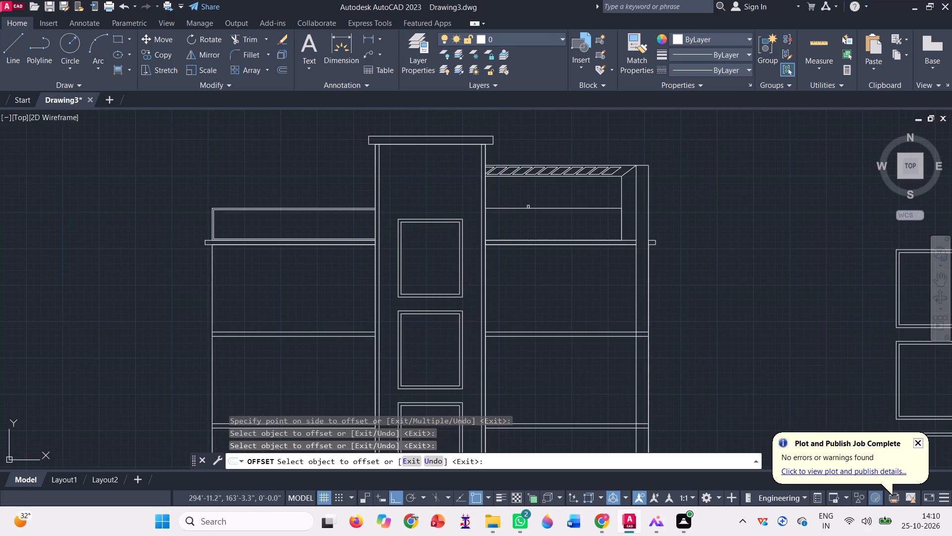
pyautogui.click(531, 206)
pyautogui.click(531, 207)
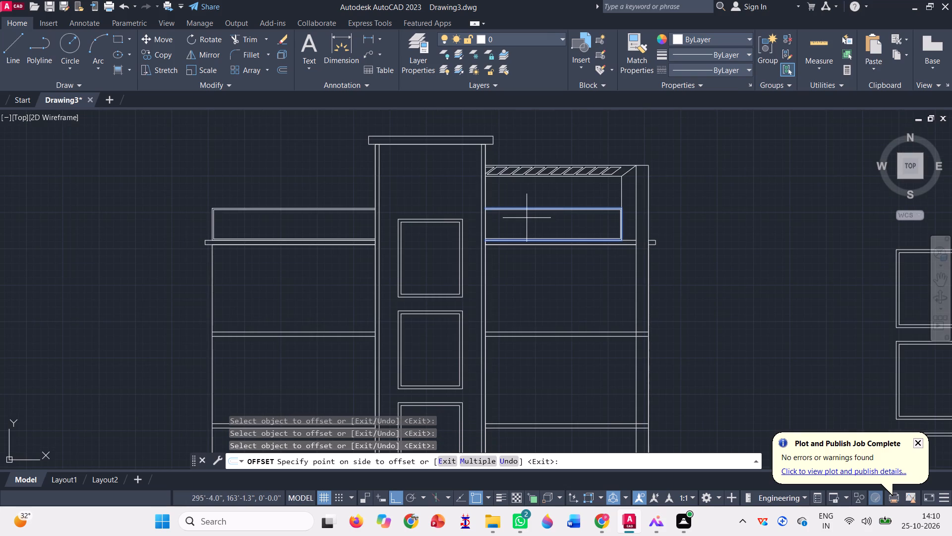
pyautogui.click(527, 217)
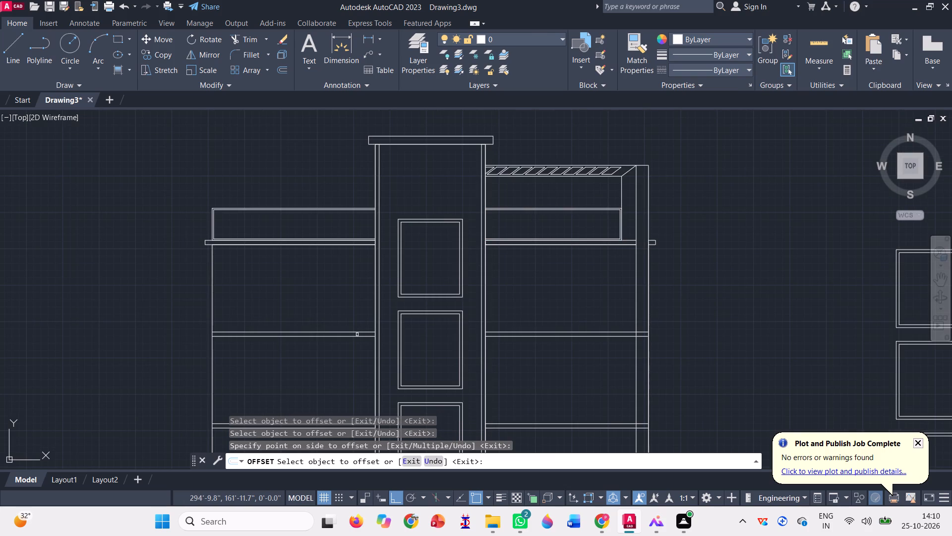
pyautogui.press('Escape')
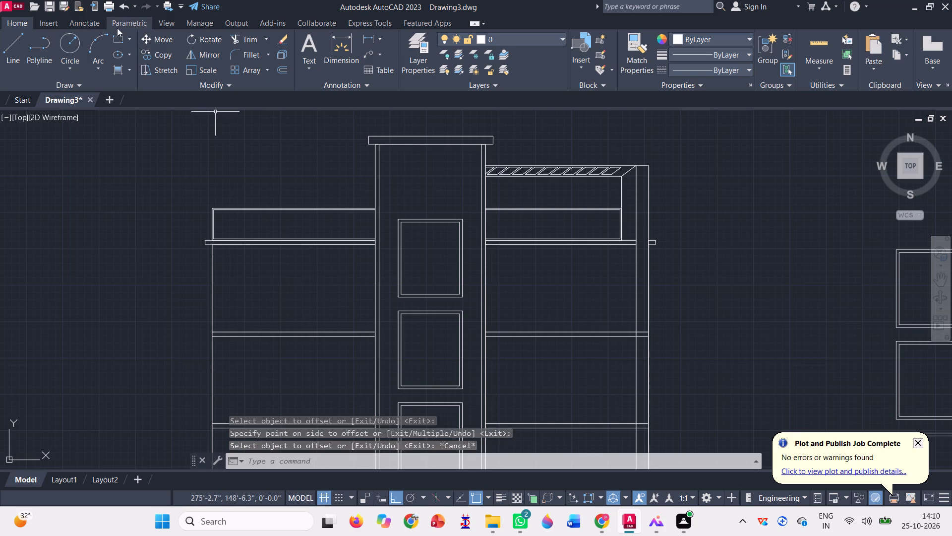
# Draw a 2" wide upright rectangle at the parapet's outer end, from the roof slab's top to the parapet's top outer corner.
pyautogui.click(117, 39)
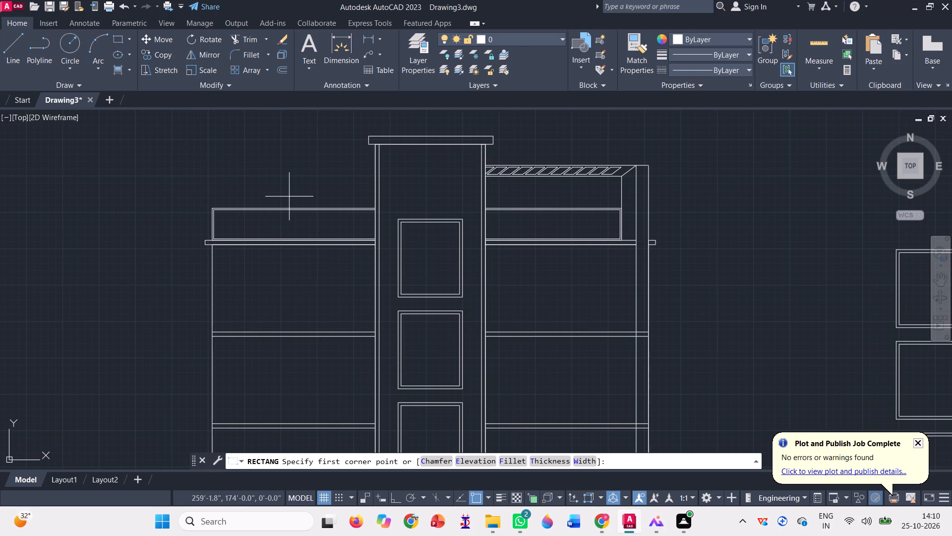
pyautogui.scroll(3, 220, 227)
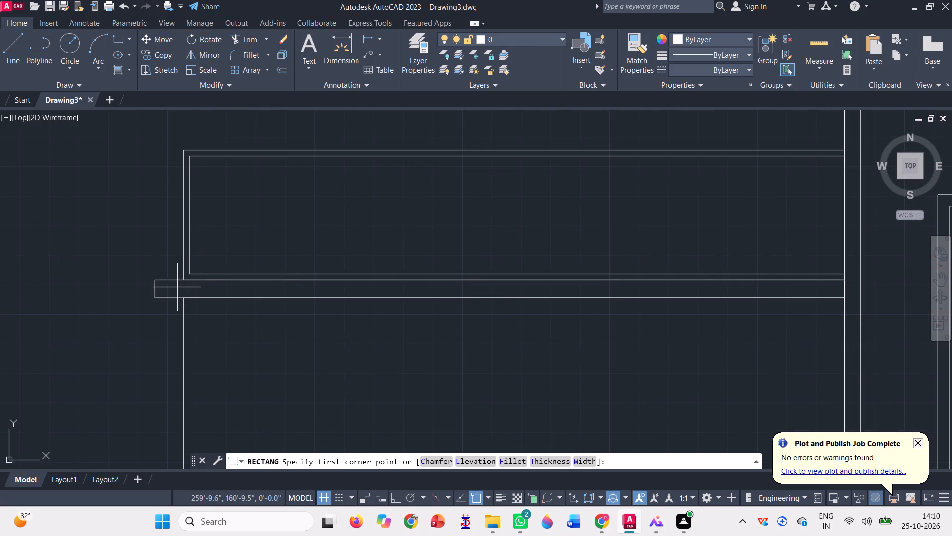
pyautogui.scroll(3, 189, 279)
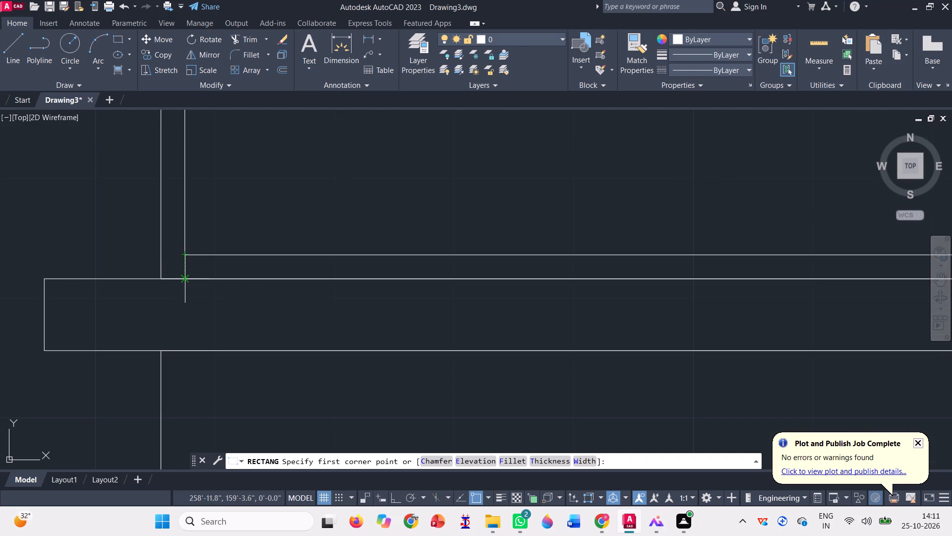
pyautogui.click(182, 281)
pyautogui.scroll(-4, 182, 319)
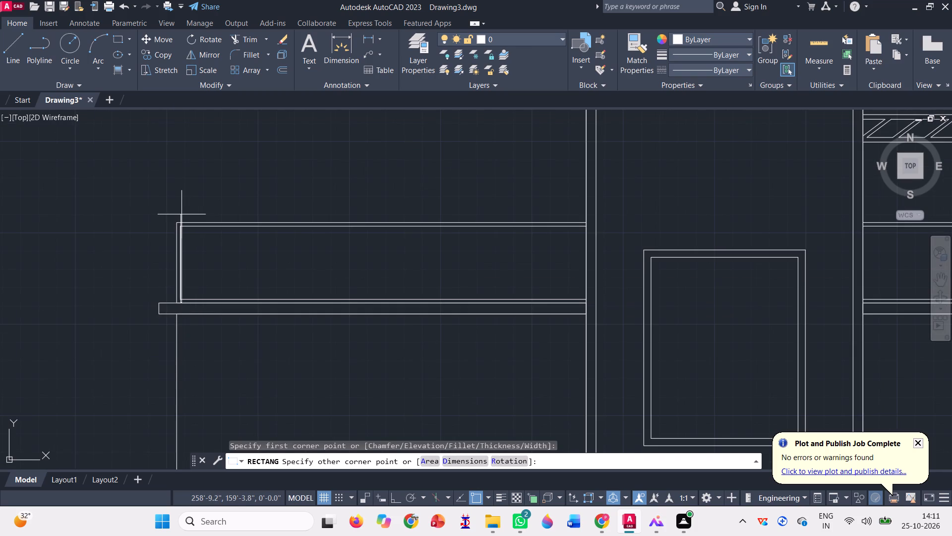
pyautogui.scroll(3, 180, 214)
pyautogui.click(159, 242)
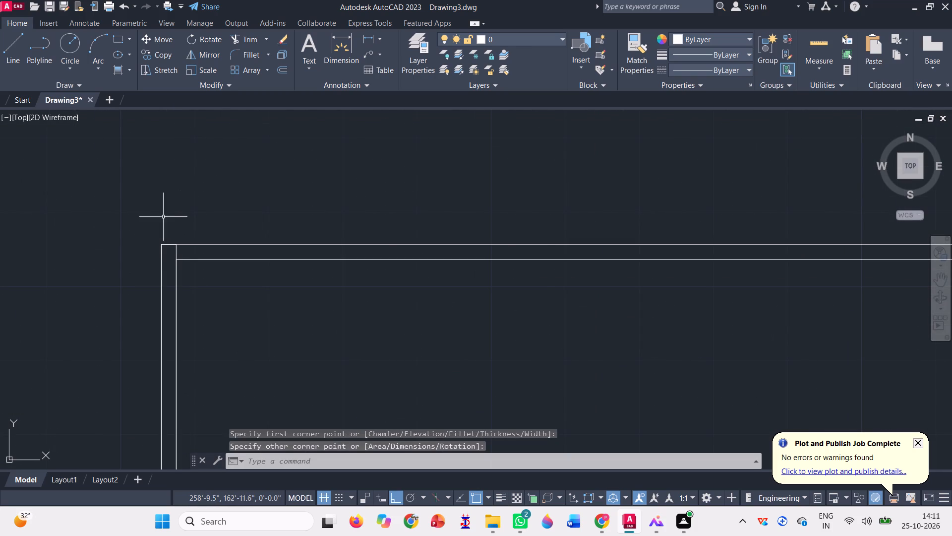
pyautogui.scroll(-1, 165, 216)
# Move the narrow upright from its edge's meeting point with the inner top line to that line's midpoint, about 9'-4" along the parapet.
pyautogui.click(163, 40)
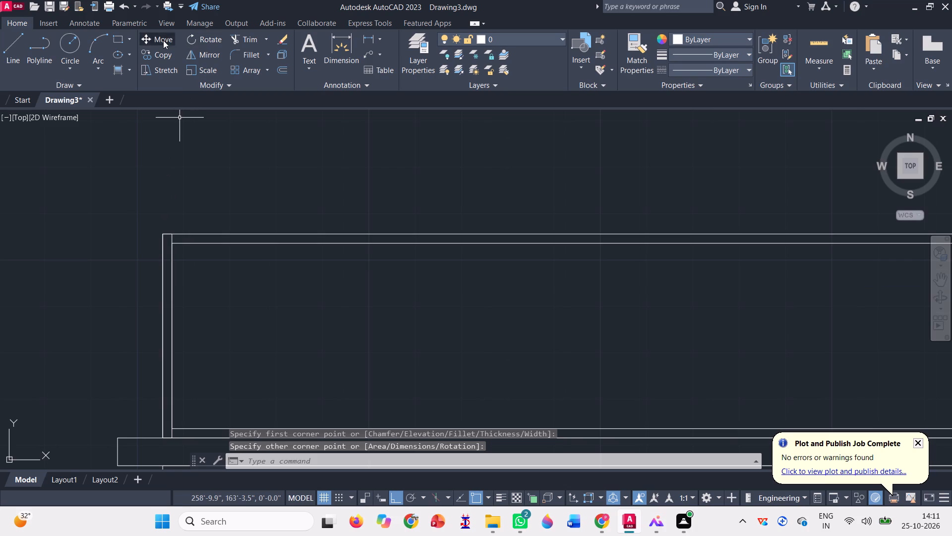
pyautogui.scroll(3, 172, 237)
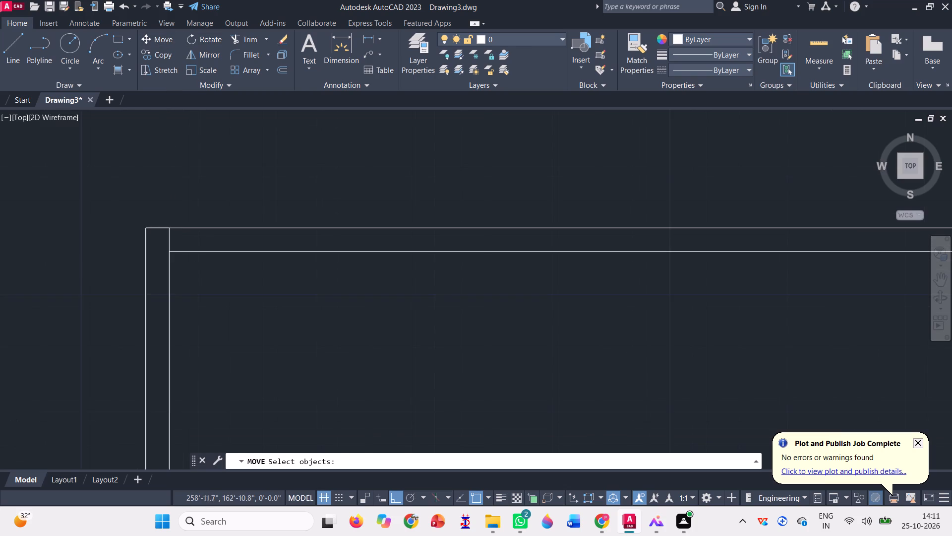
pyautogui.click(172, 237)
pyautogui.click(156, 237)
pyautogui.scroll(-4, 156, 224)
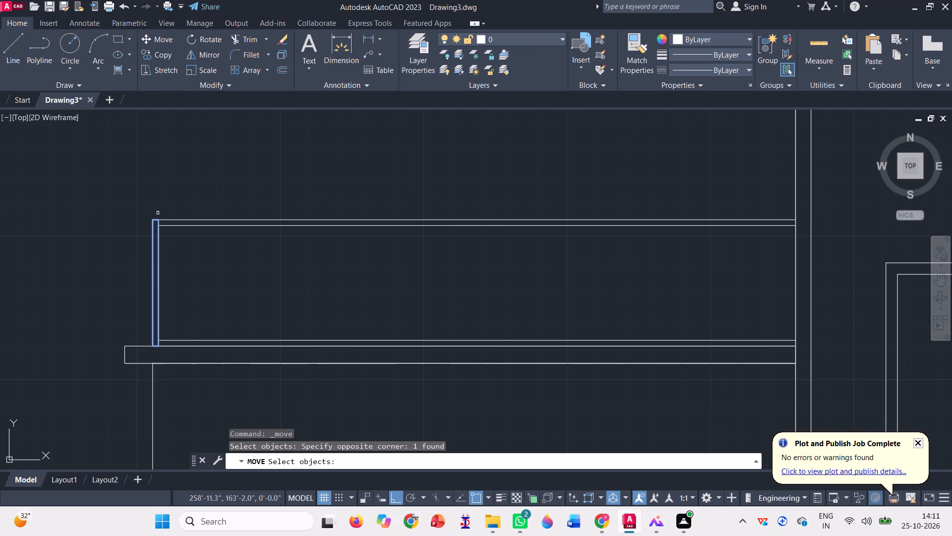
pyautogui.press('space')
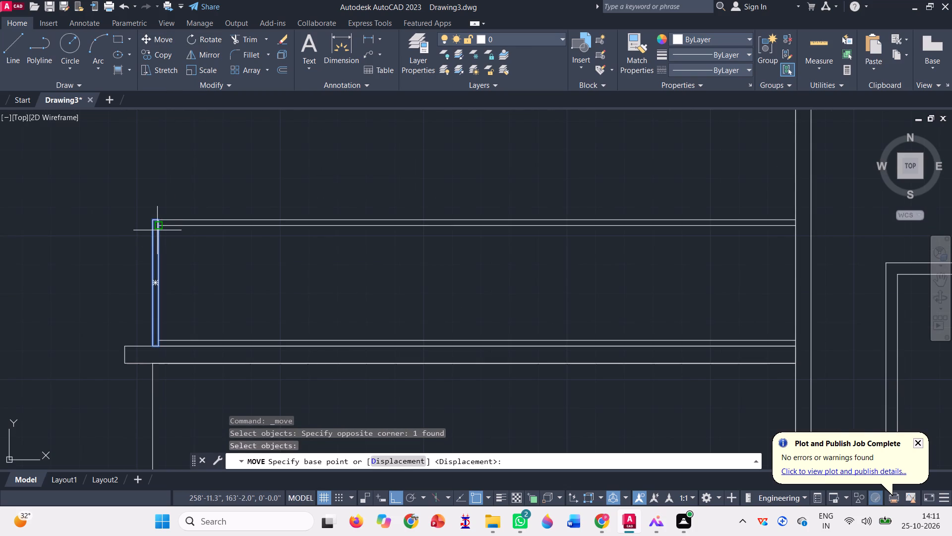
pyautogui.scroll(3, 157, 230)
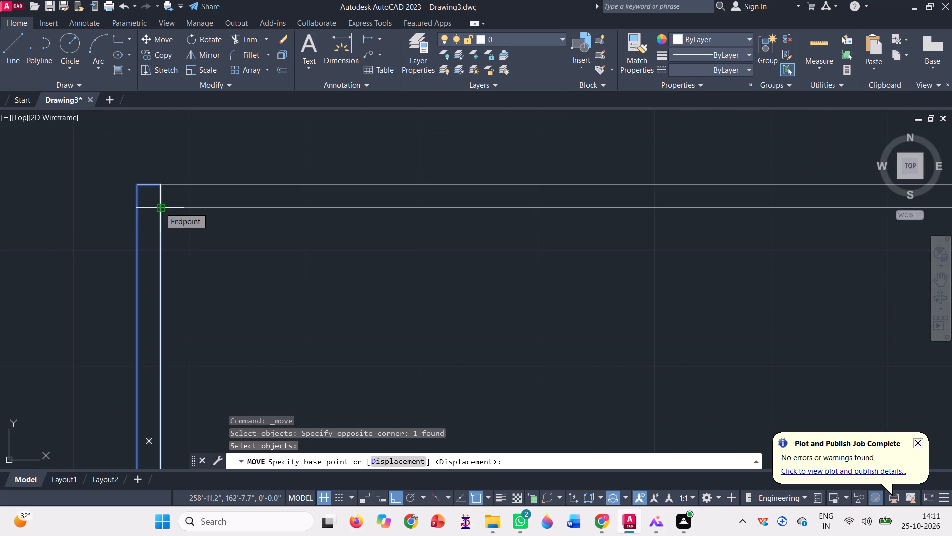
pyautogui.click(160, 207)
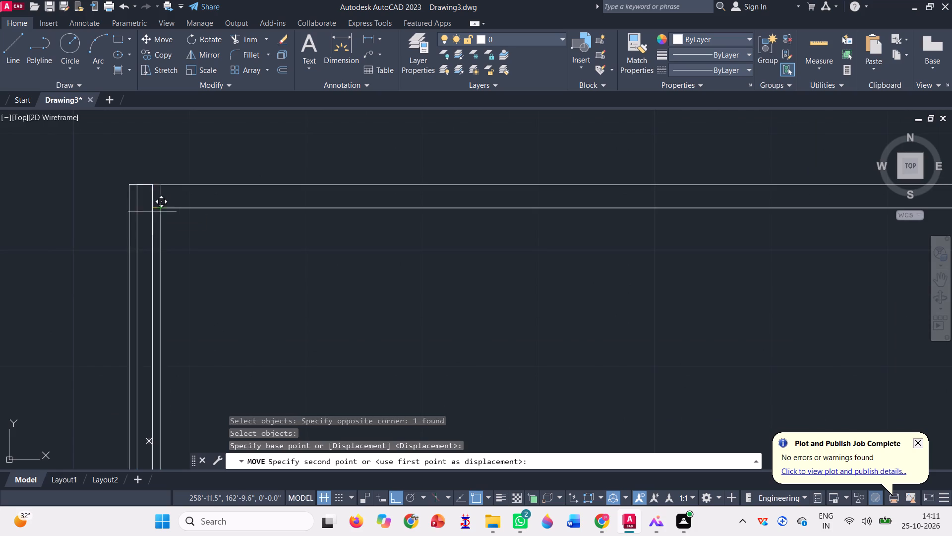
pyautogui.scroll(-4, 144, 208)
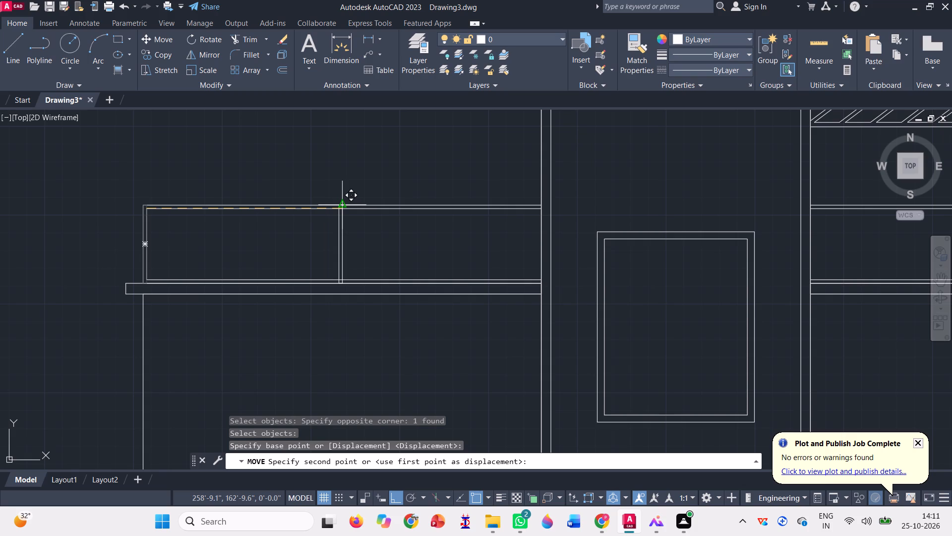
pyautogui.scroll(3, 342, 205)
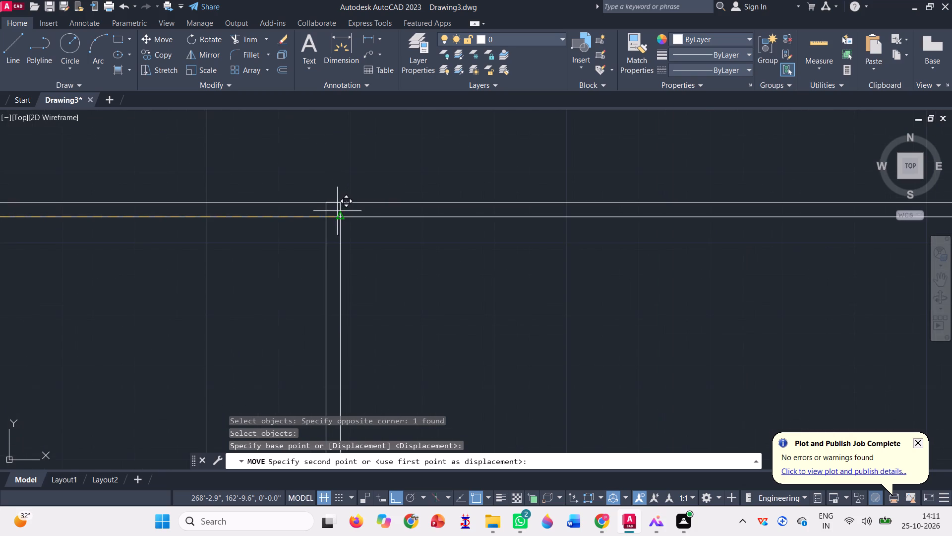
pyautogui.click(344, 217)
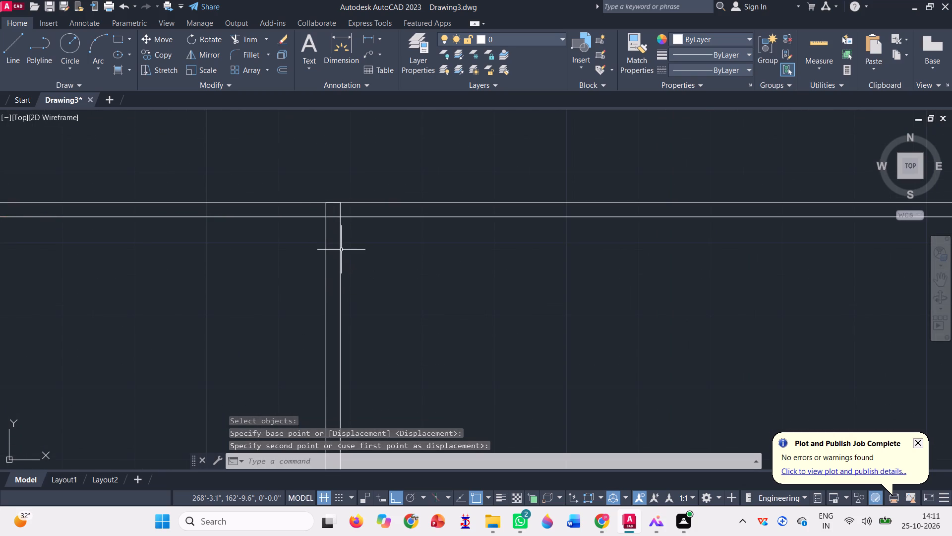
# Move the narrow parapet upright 1" toward the central block, from its top edge's midpoint to its top corner on that side.
pyautogui.click(342, 250)
pyautogui.click(313, 242)
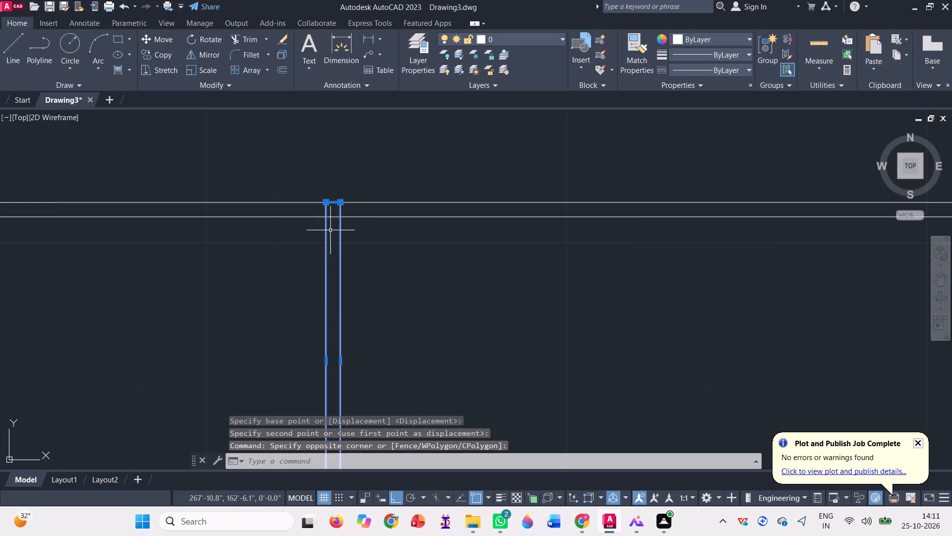
pyautogui.write('m')
pyautogui.press('space')
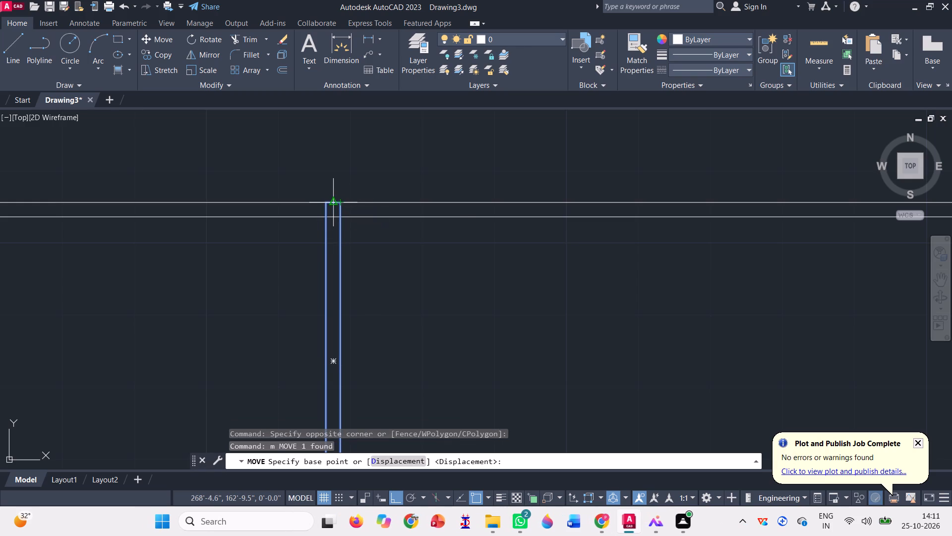
pyautogui.click(331, 204)
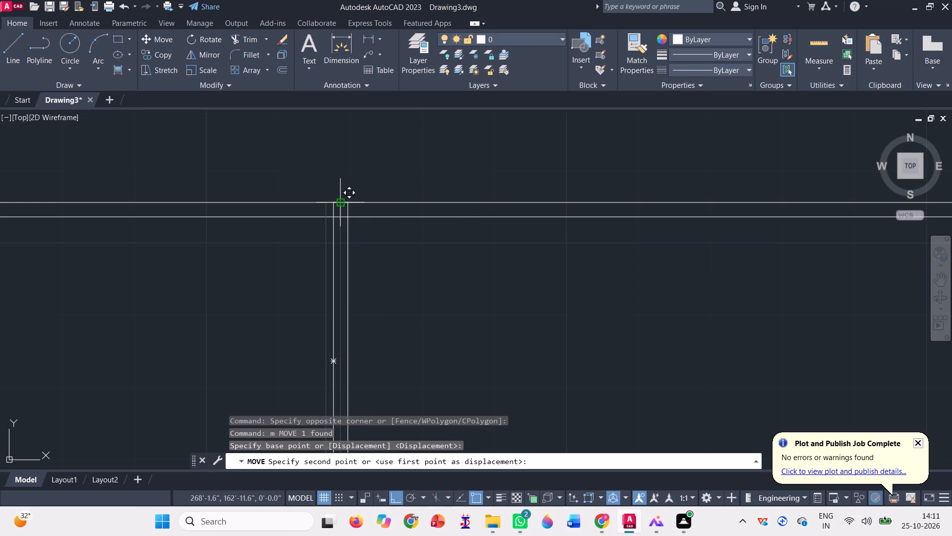
pyautogui.click(343, 205)
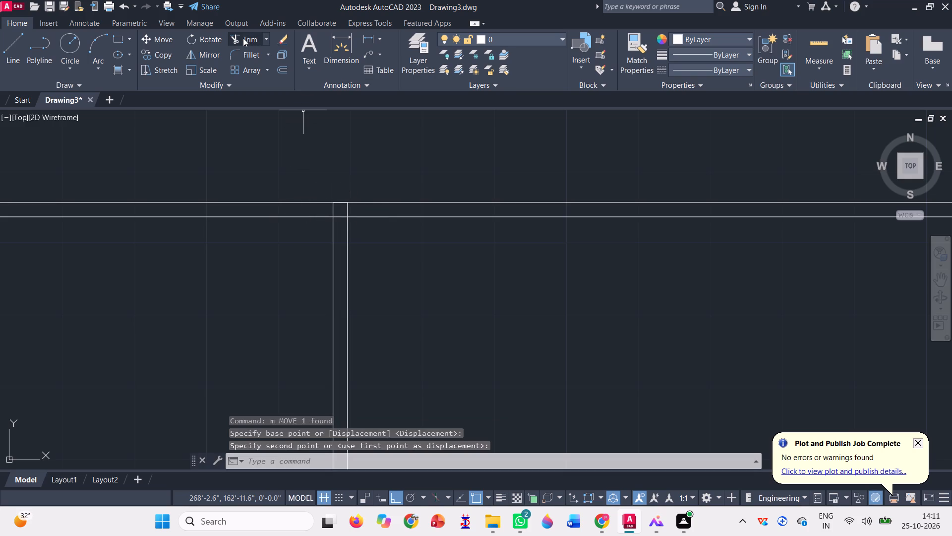
# Trim away the upright's top end between the parapet's double top lines.
pyautogui.click(243, 36)
pyautogui.scroll(3, 321, 188)
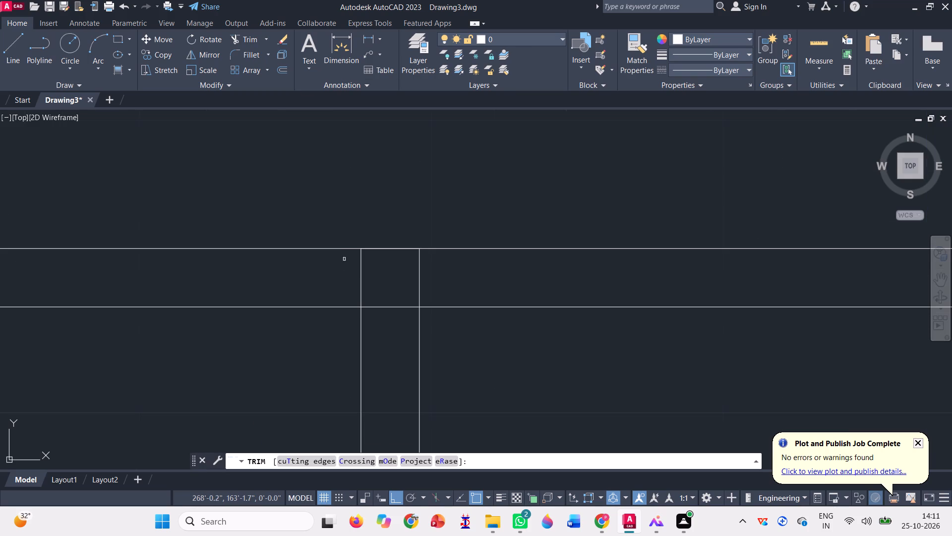
pyautogui.click(344, 276)
pyautogui.click(438, 284)
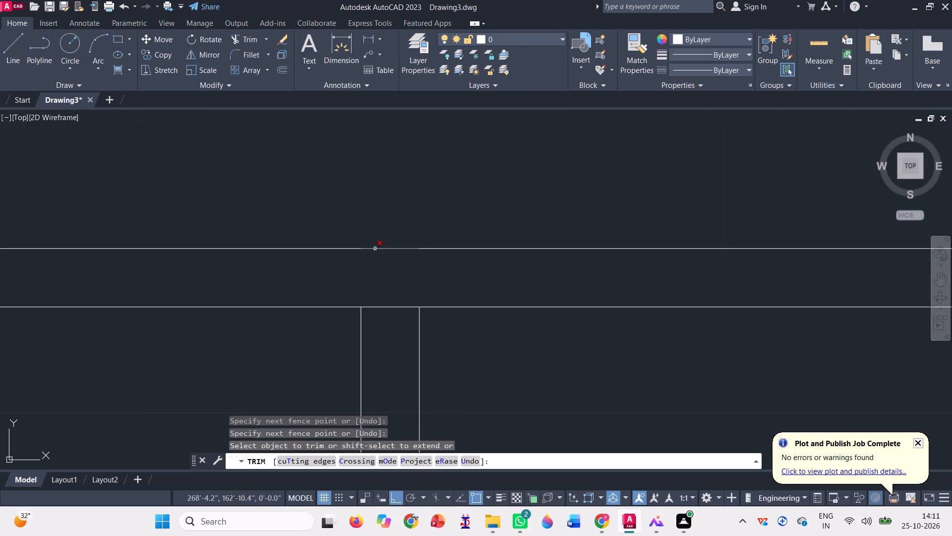
pyautogui.click(375, 247)
pyautogui.scroll(-6, 374, 216)
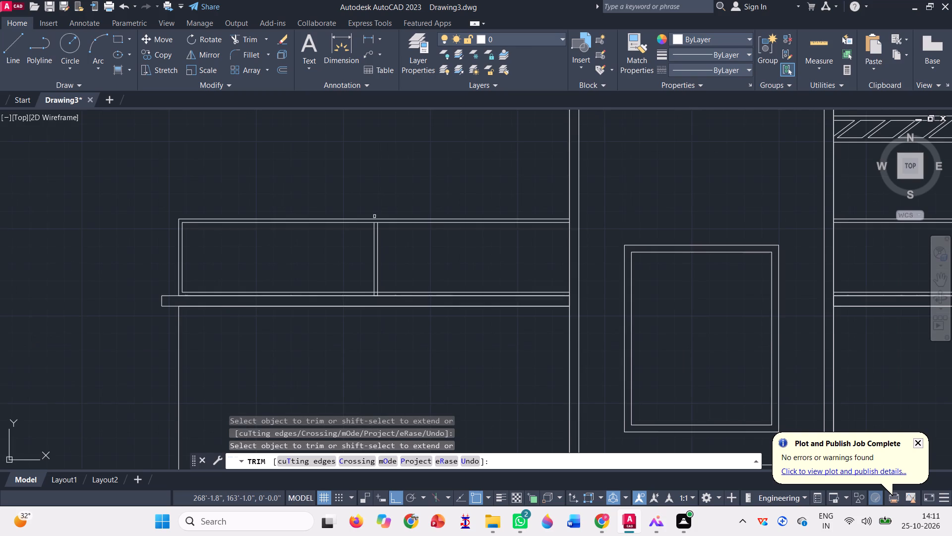
# Trim away the upright's bottom end between the parapet's double bottom lines.
pyautogui.scroll(2, 368, 313)
pyautogui.scroll(2, 394, 280)
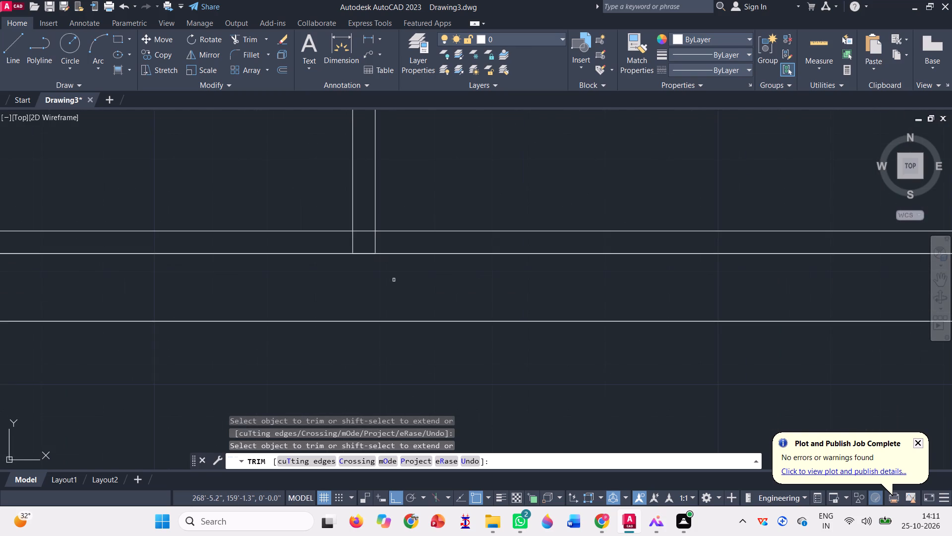
pyautogui.click(344, 242)
pyautogui.click(391, 248)
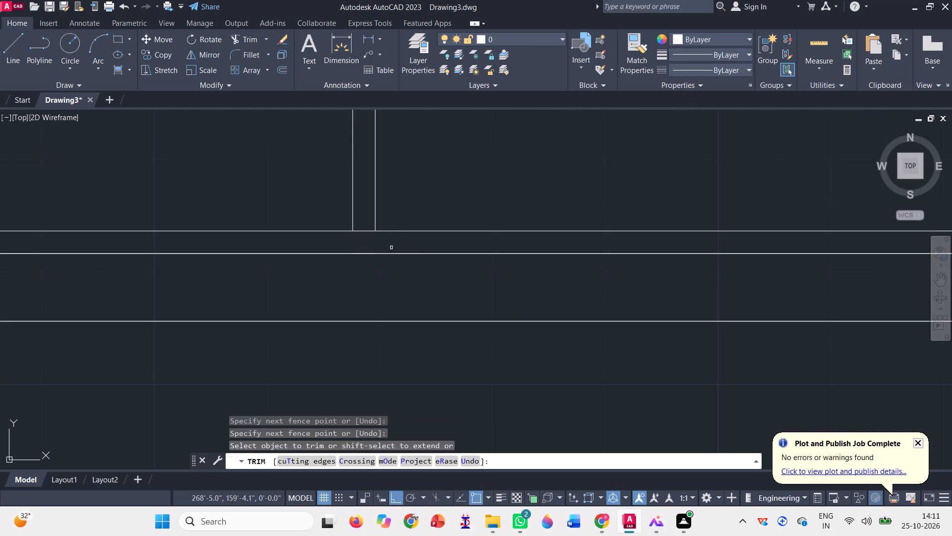
pyautogui.click(366, 253)
pyautogui.scroll(-4, 349, 269)
pyautogui.scroll(-2, 295, 226)
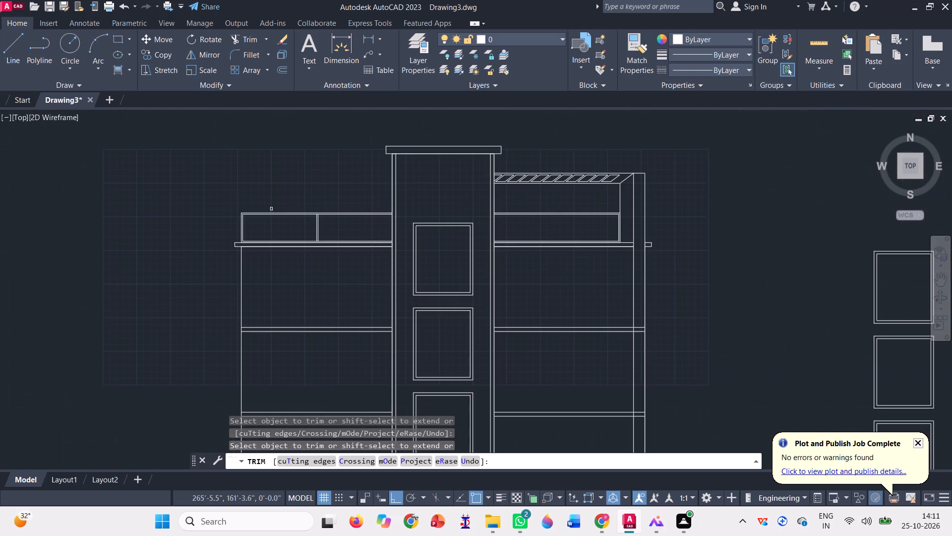
pyautogui.press('Escape')
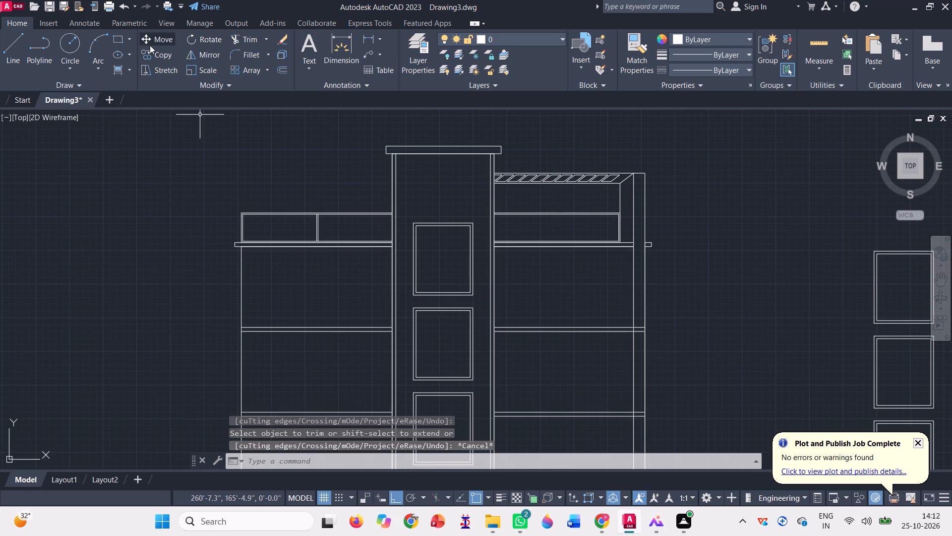
# Copy the upright by its outer top endpoint to the midpoint of the inner top line of the roof-band-side parapet.
pyautogui.click(150, 50)
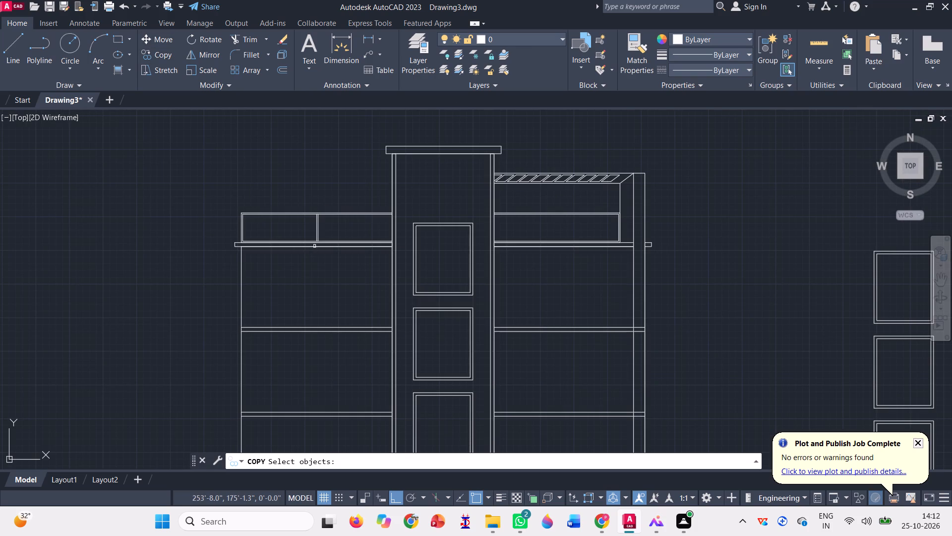
pyautogui.scroll(3, 317, 237)
pyautogui.click(320, 232)
pyautogui.click(283, 197)
pyautogui.scroll(-2, 262, 231)
pyautogui.press('space')
pyautogui.scroll(3, 272, 125)
pyautogui.scroll(-1, 265, 201)
pyautogui.scroll(2, 279, 325)
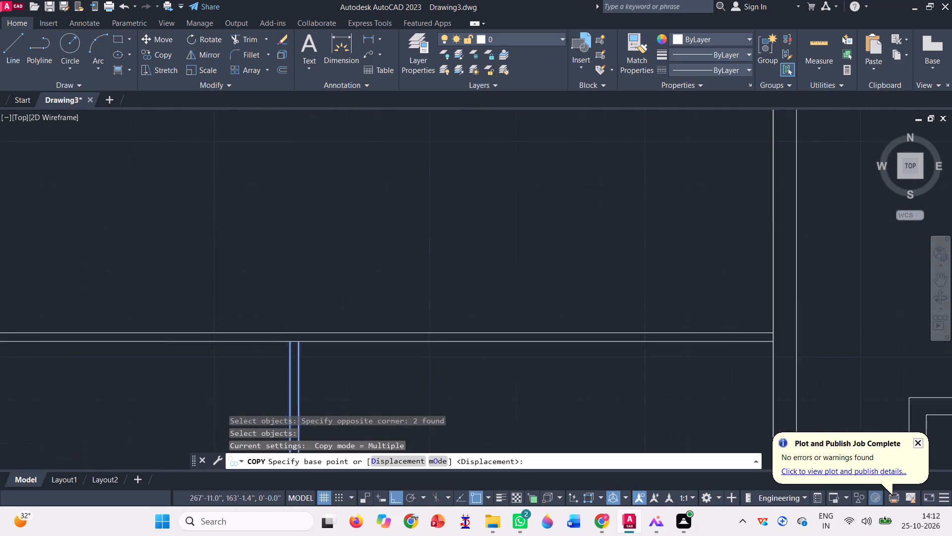
pyautogui.click(298, 349)
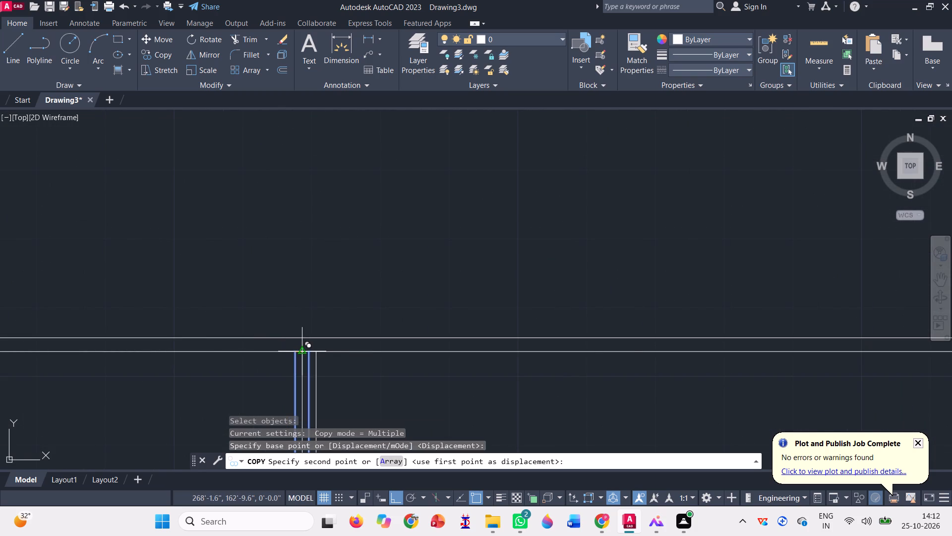
pyautogui.scroll(-5, 218, 288)
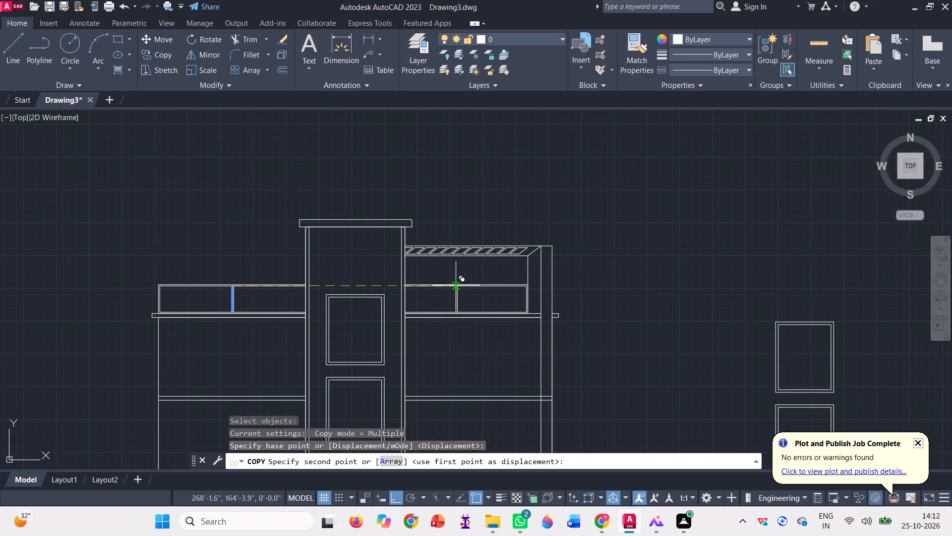
pyautogui.scroll(3, 456, 285)
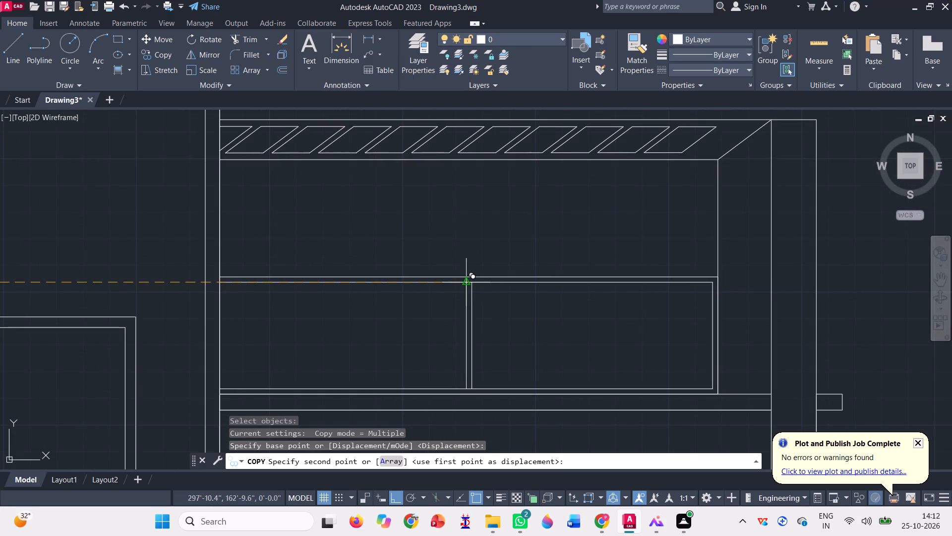
pyautogui.scroll(3, 460, 279)
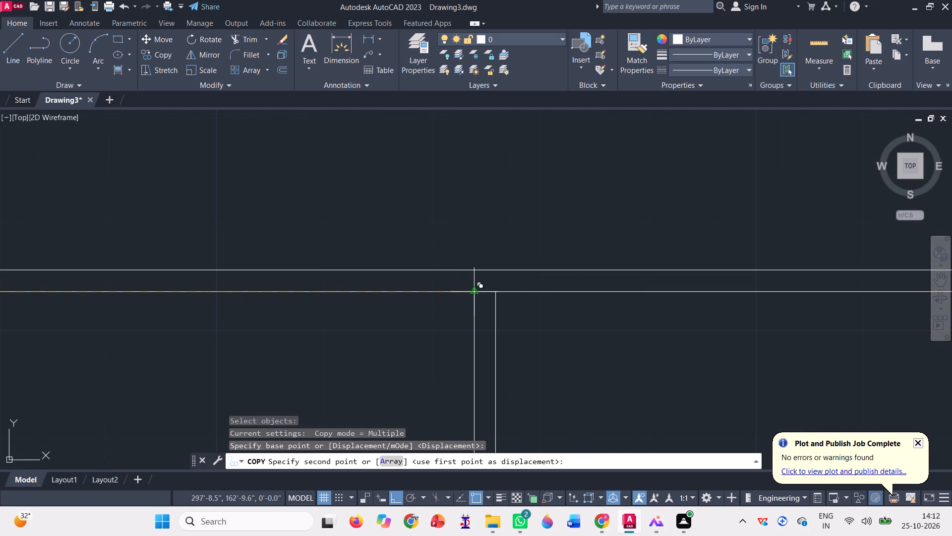
pyautogui.click(466, 291)
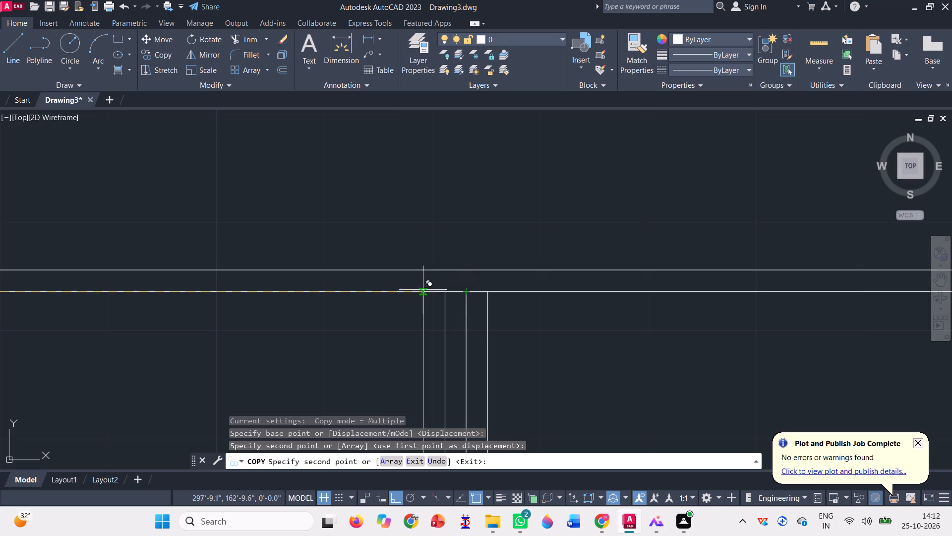
pyautogui.scroll(-5, 421, 289)
pyautogui.press('Escape')
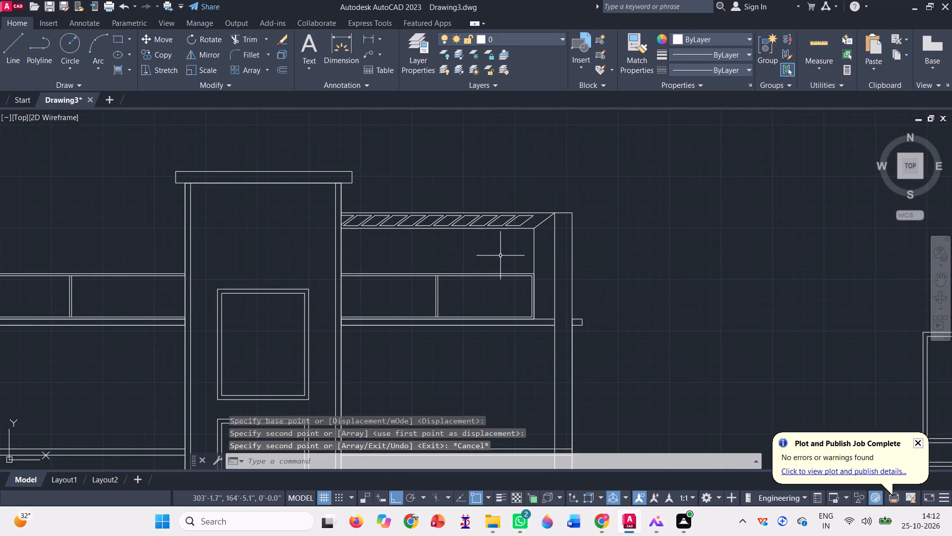
# Draw a shallow, wide rectangle hanging from the roof slab's underside in the top storey bay opposite the roof-band side.
pyautogui.scroll(-1, 506, 245)
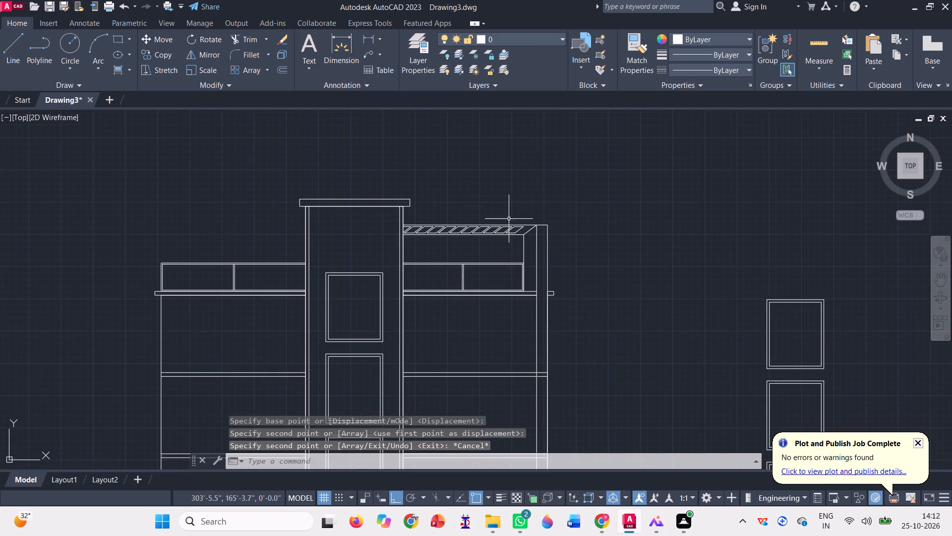
pyautogui.scroll(-1, 461, 192)
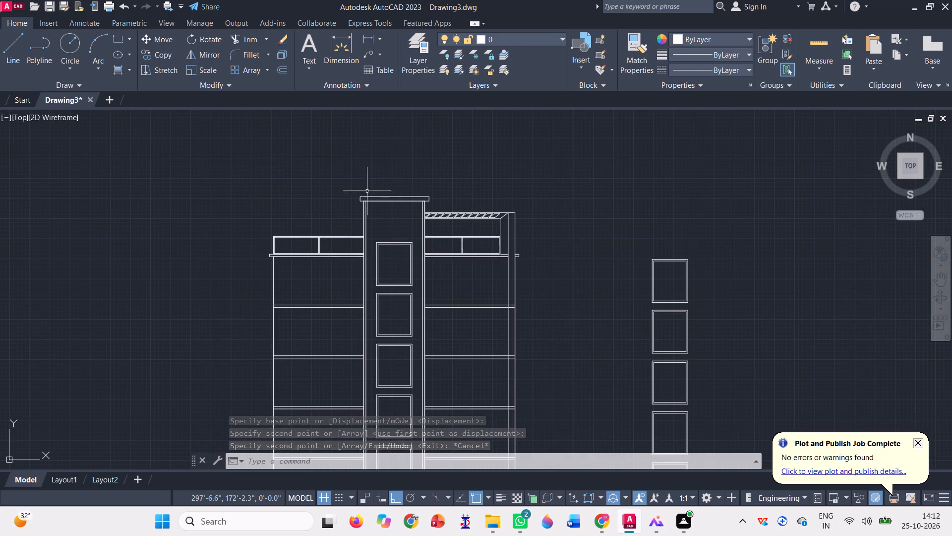
pyautogui.scroll(-1, 336, 191)
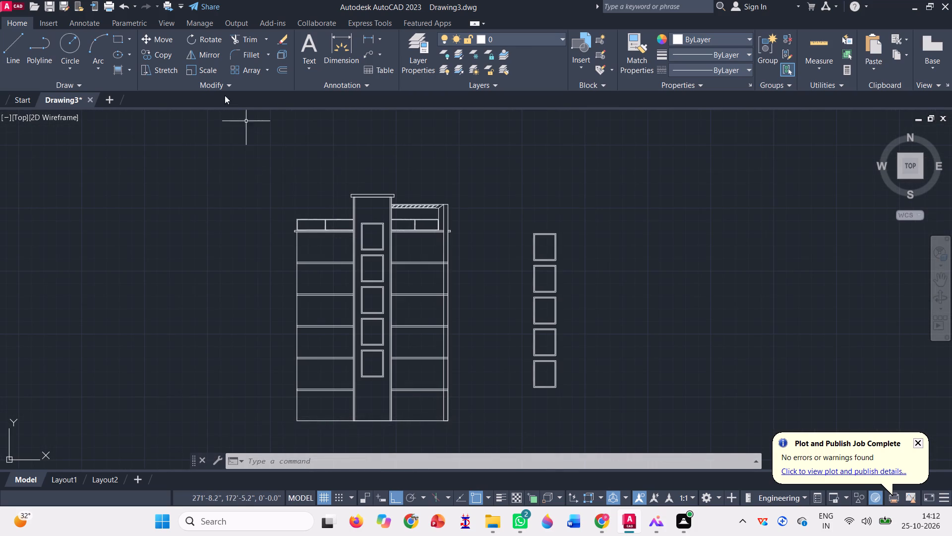
pyautogui.click(114, 34)
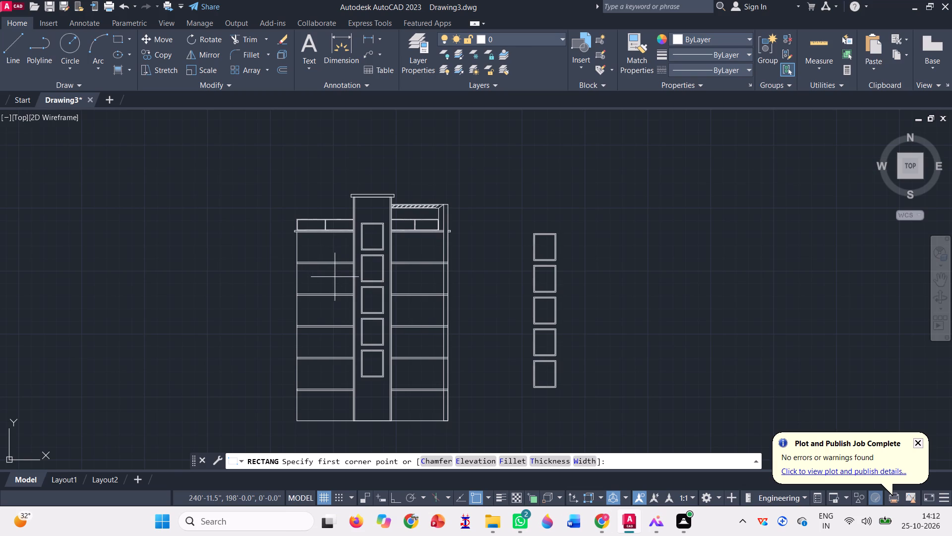
pyautogui.scroll(2, 320, 240)
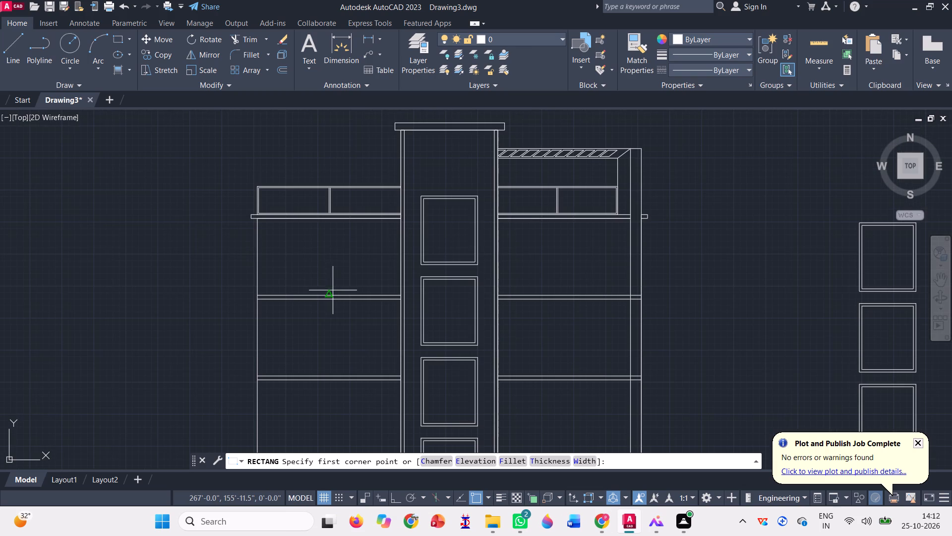
pyautogui.scroll(2, 358, 292)
pyautogui.scroll(-1, 344, 295)
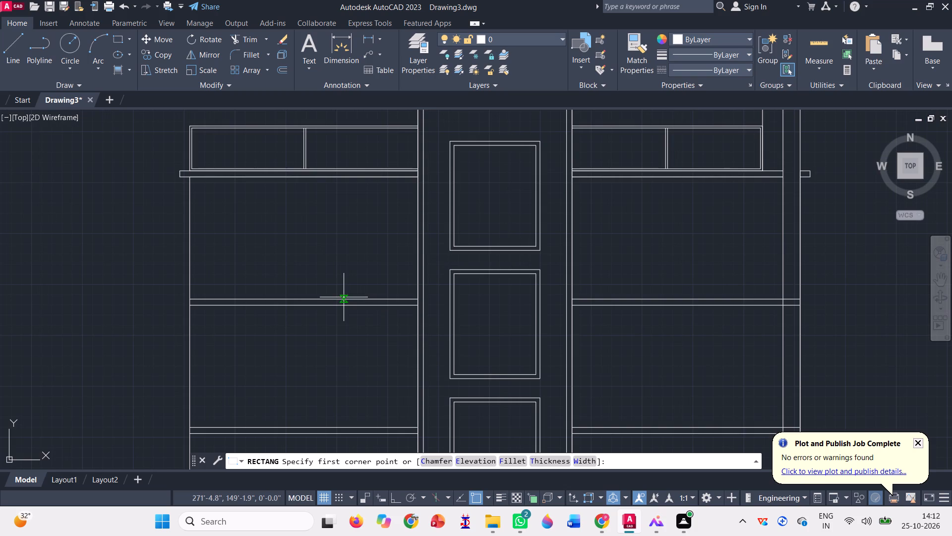
pyautogui.click(223, 176)
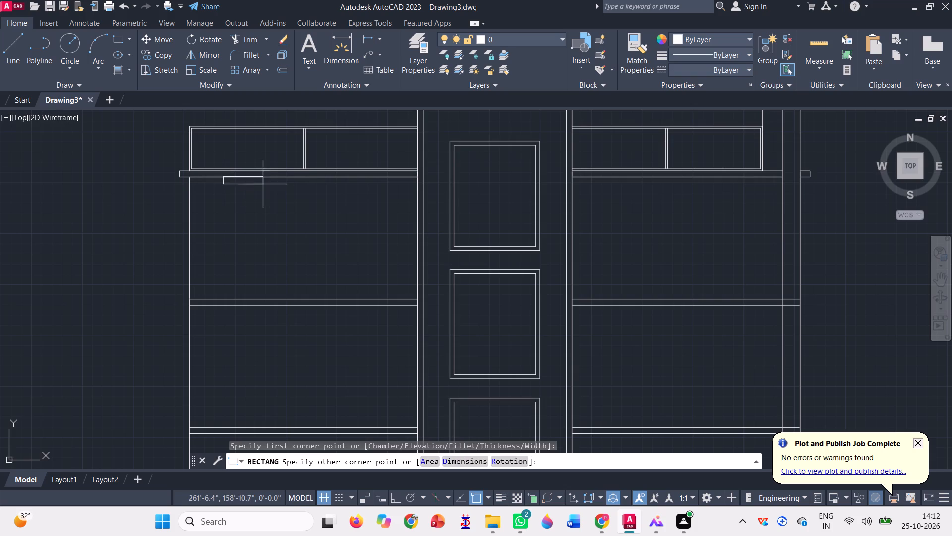
pyautogui.click(372, 201)
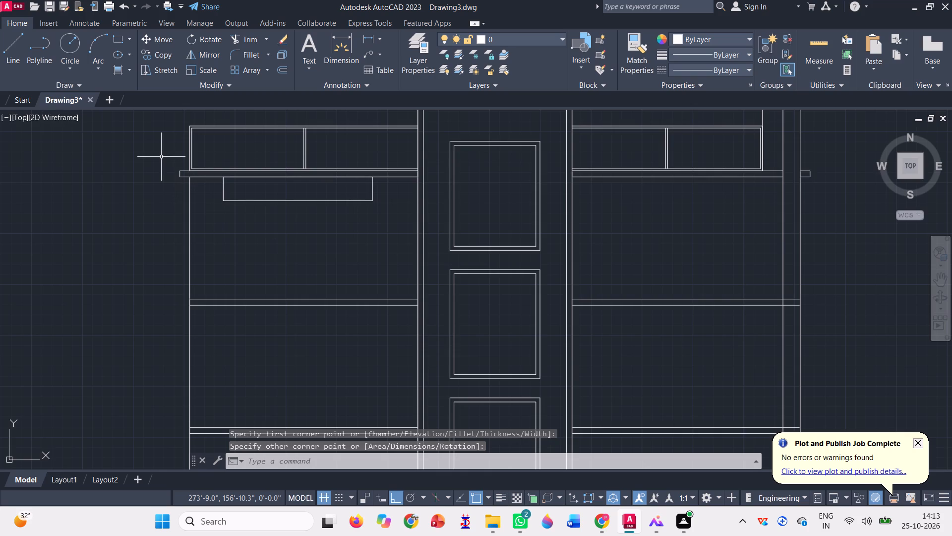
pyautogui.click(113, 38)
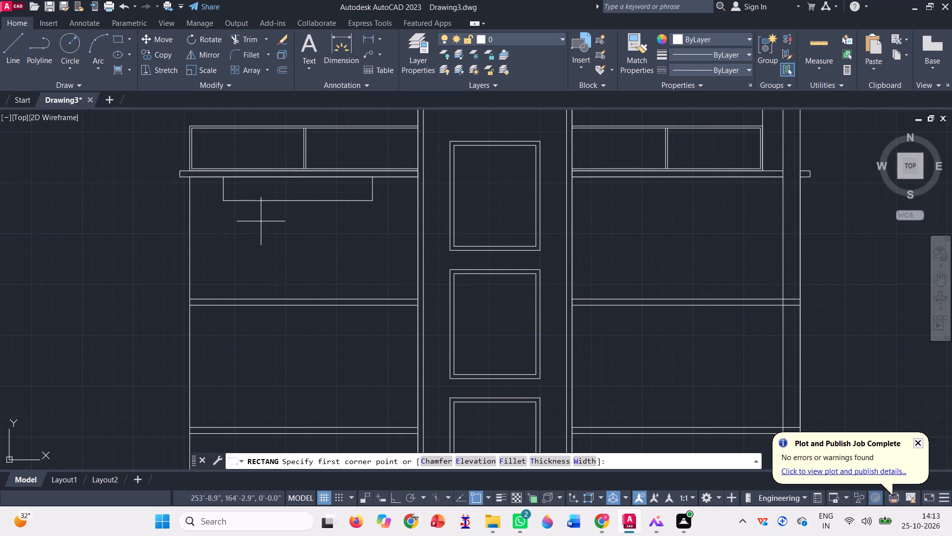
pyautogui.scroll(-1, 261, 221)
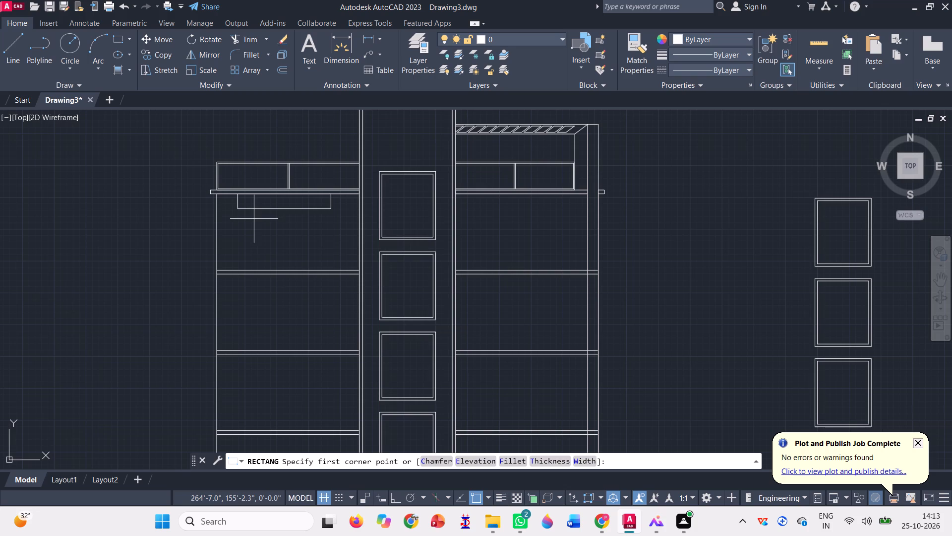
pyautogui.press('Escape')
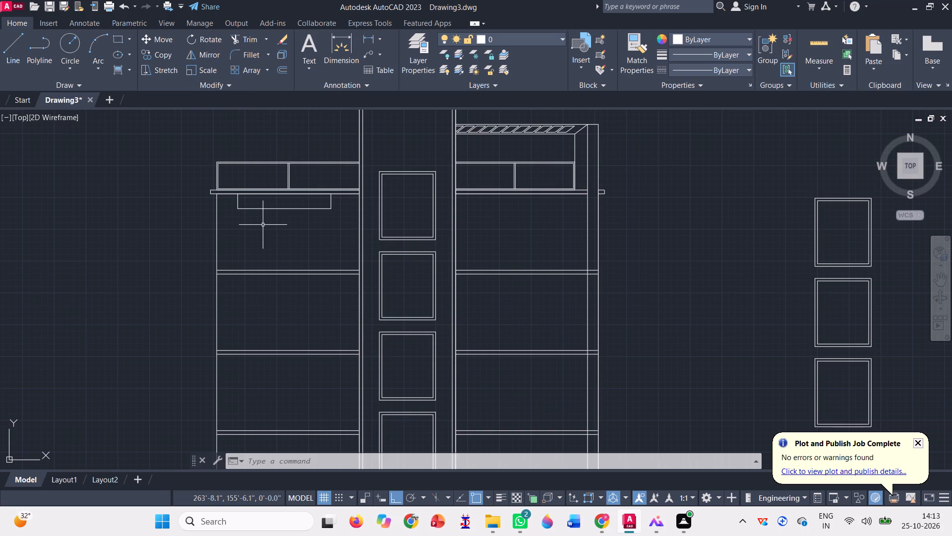
# Copy the shallow rectangle from the outer-wall corner under the roof slab to the matching corners under the next two floor slabs down.
pyautogui.write('co')
pyautogui.press('space')
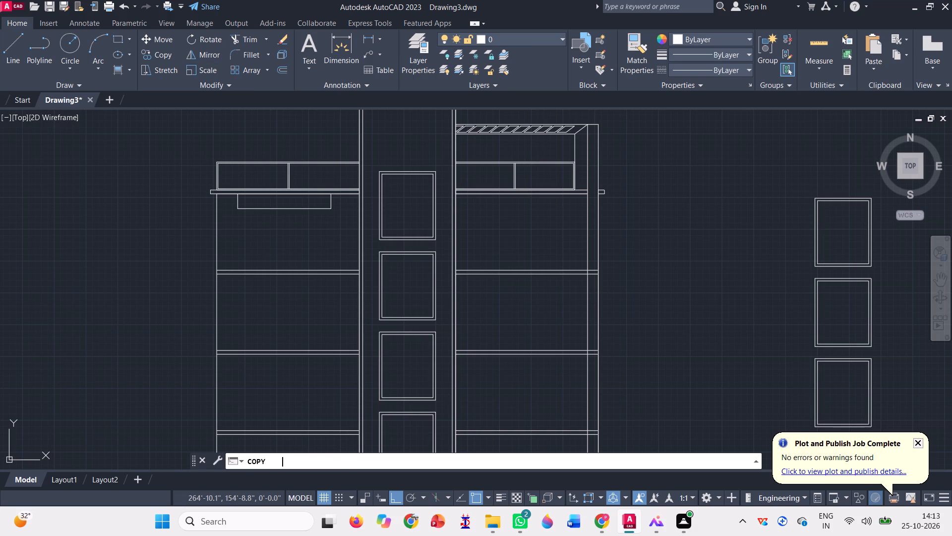
pyautogui.click(239, 202)
pyautogui.press('space')
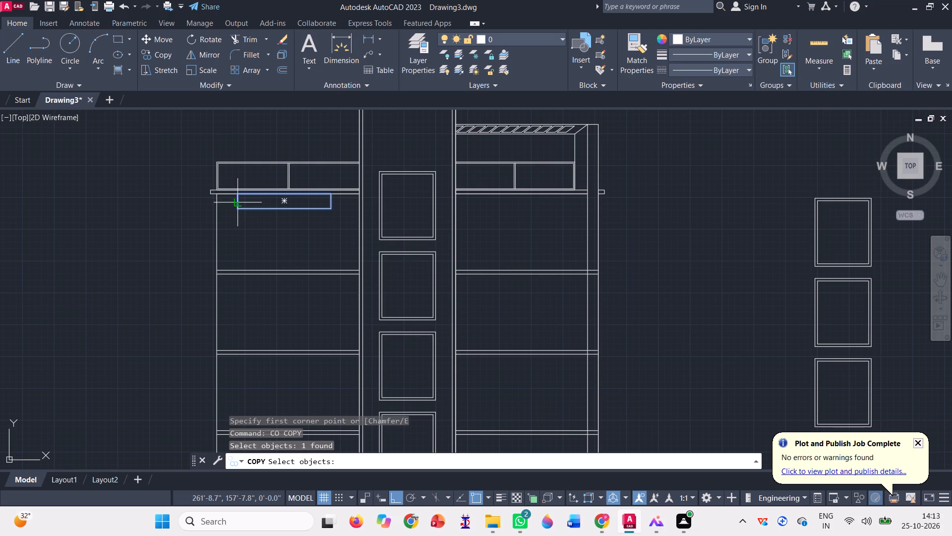
pyautogui.scroll(3, 237, 205)
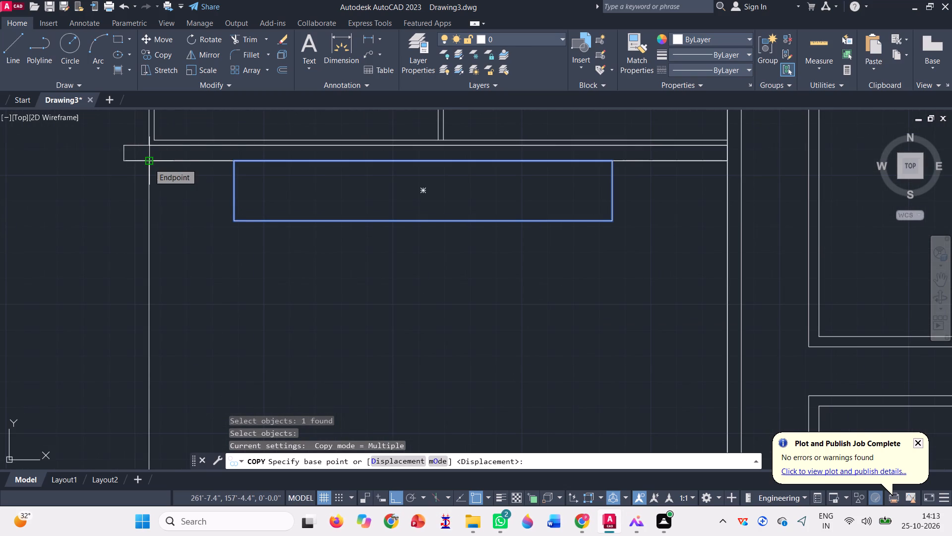
pyautogui.click(152, 160)
pyautogui.scroll(-3, 166, 180)
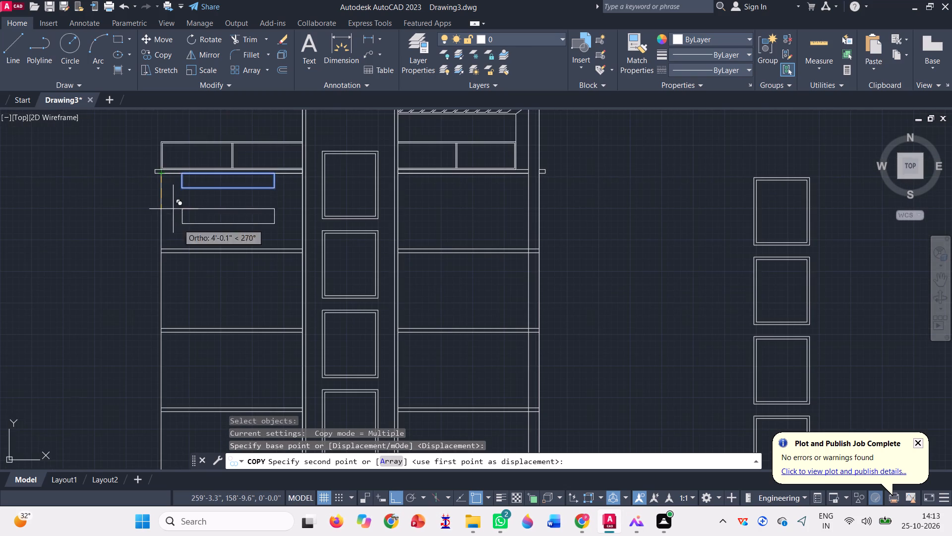
pyautogui.scroll(3, 176, 271)
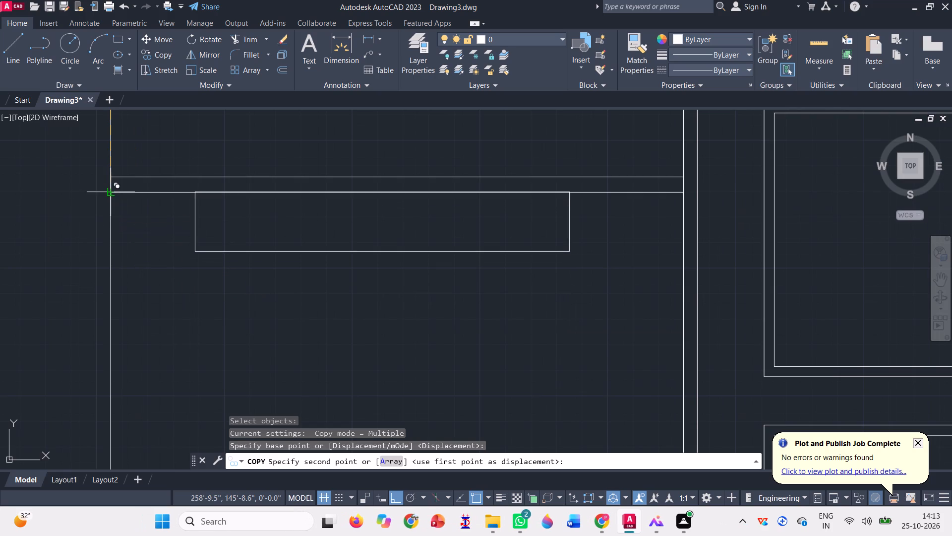
pyautogui.click(108, 194)
pyautogui.scroll(-4, 139, 199)
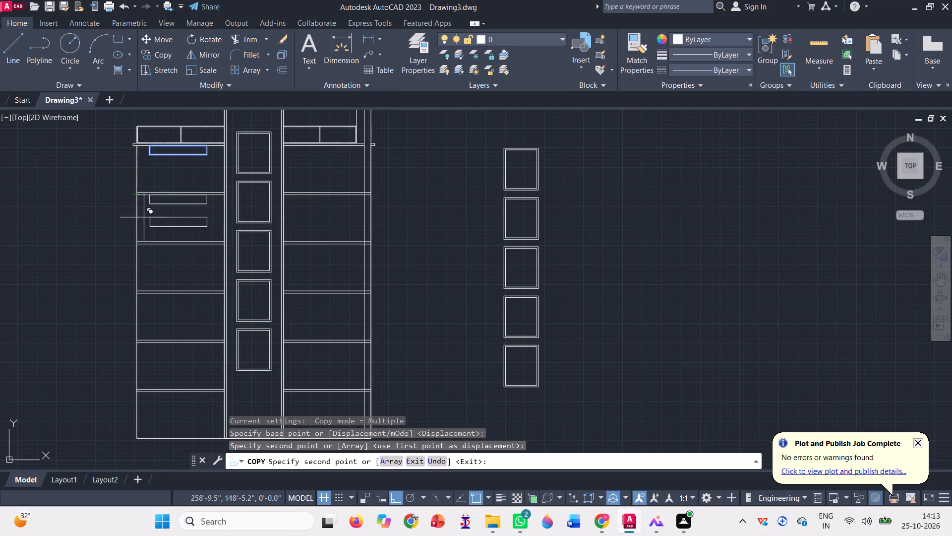
pyautogui.scroll(3, 138, 247)
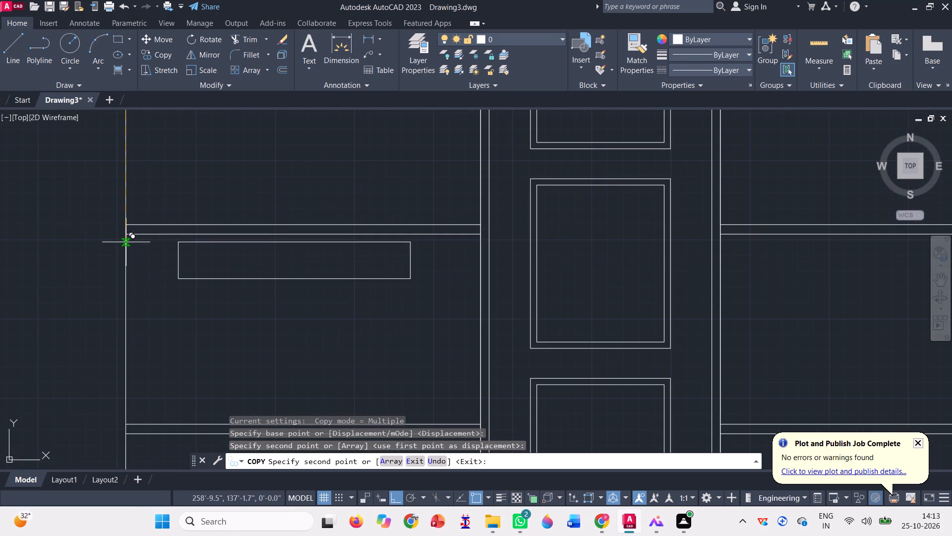
pyautogui.click(123, 233)
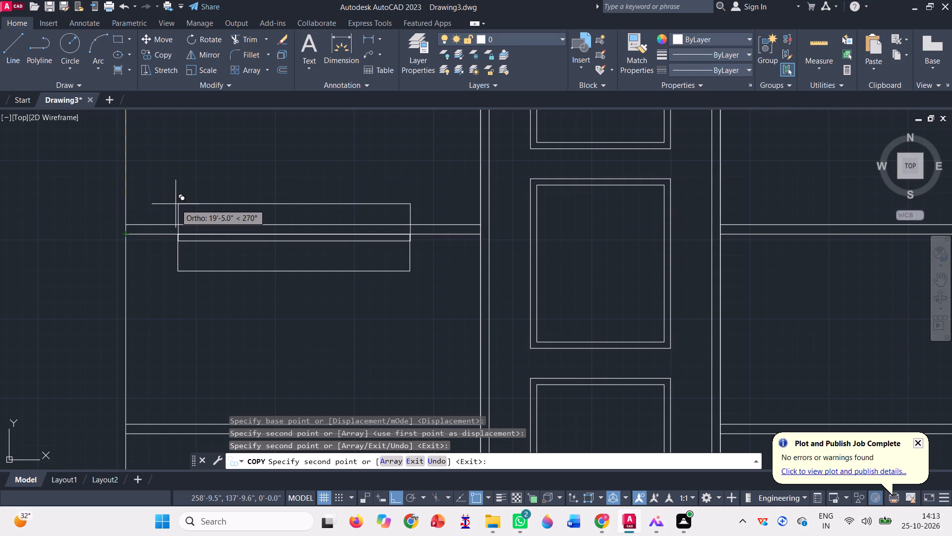
# Place two more copies of the rectangle beneath the following two floor slabs, aligned to the outer wall line.
pyautogui.scroll(-1, 176, 204)
pyautogui.scroll(-2, 181, 245)
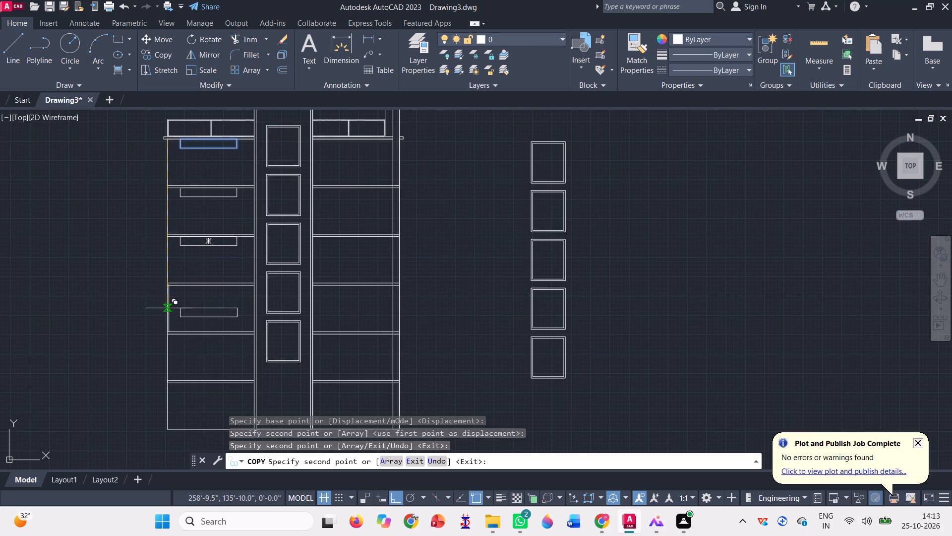
pyautogui.scroll(3, 166, 300)
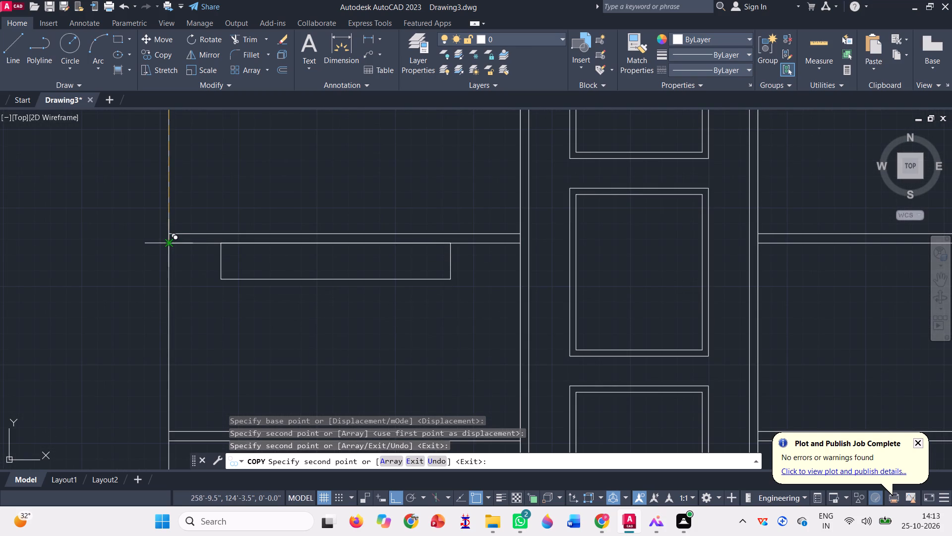
pyautogui.click(169, 244)
pyautogui.scroll(-2, 196, 227)
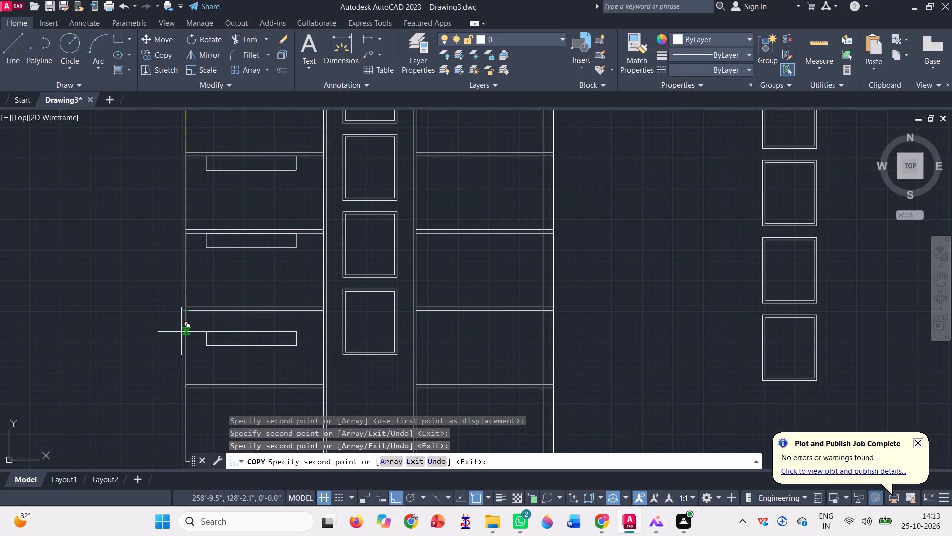
pyautogui.scroll(3, 182, 324)
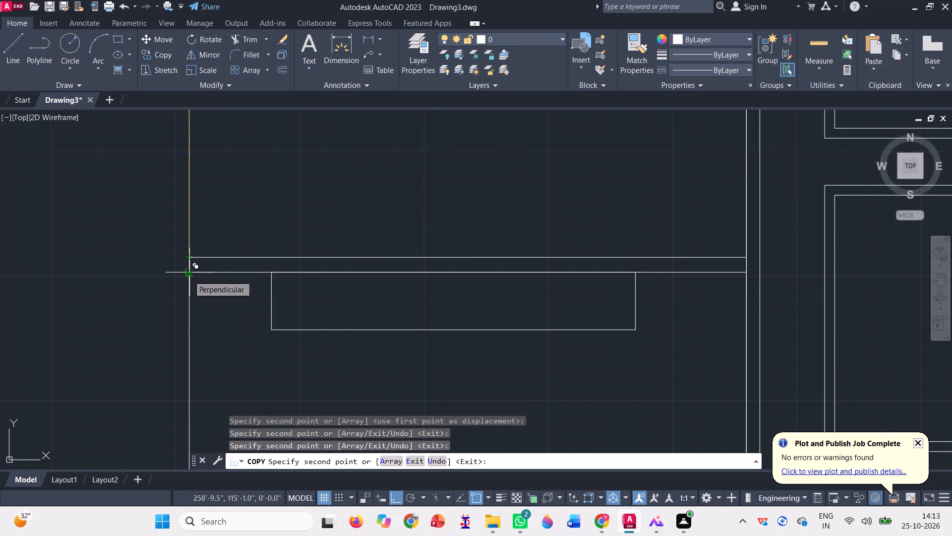
pyautogui.click(188, 275)
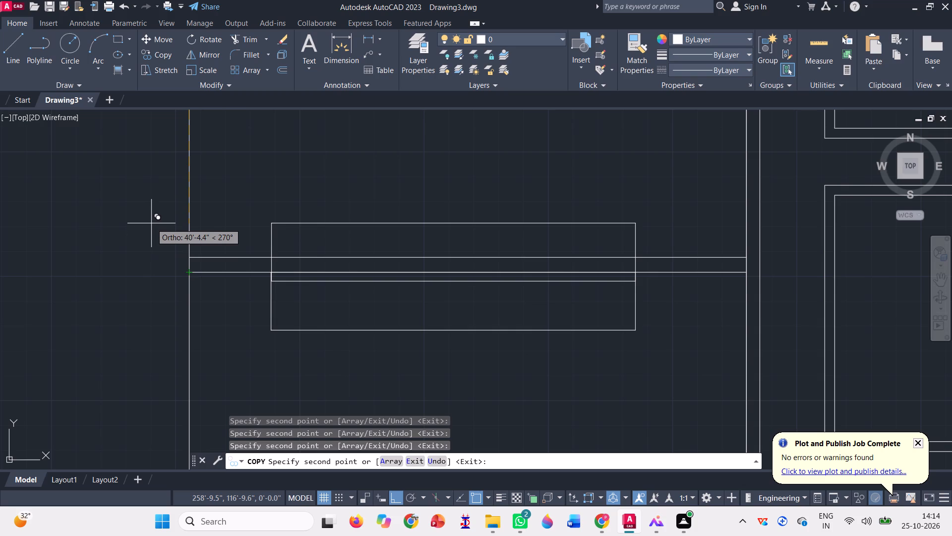
# Place another copy under the roof slab on the roof-band side, at the slab underside's corner with the central block.
pyautogui.scroll(-1, 151, 223)
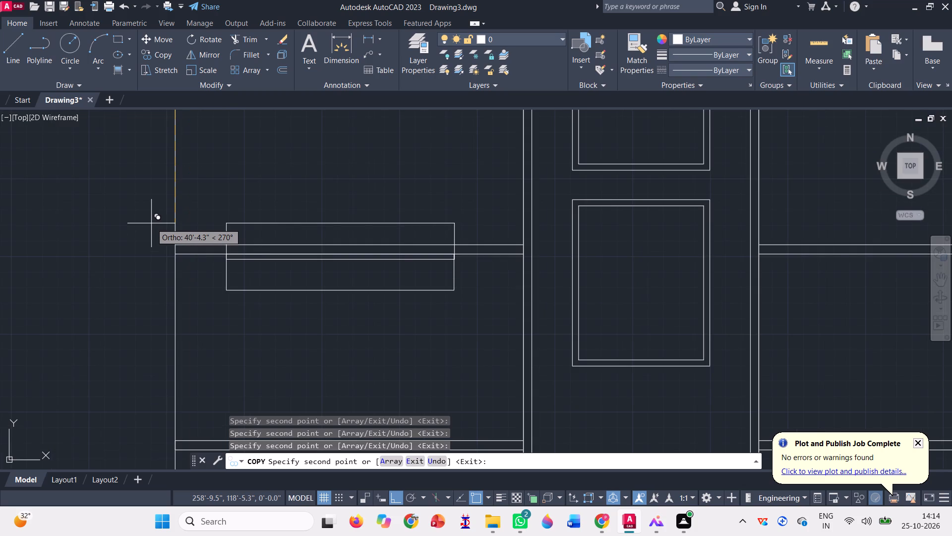
pyautogui.scroll(-3, 151, 223)
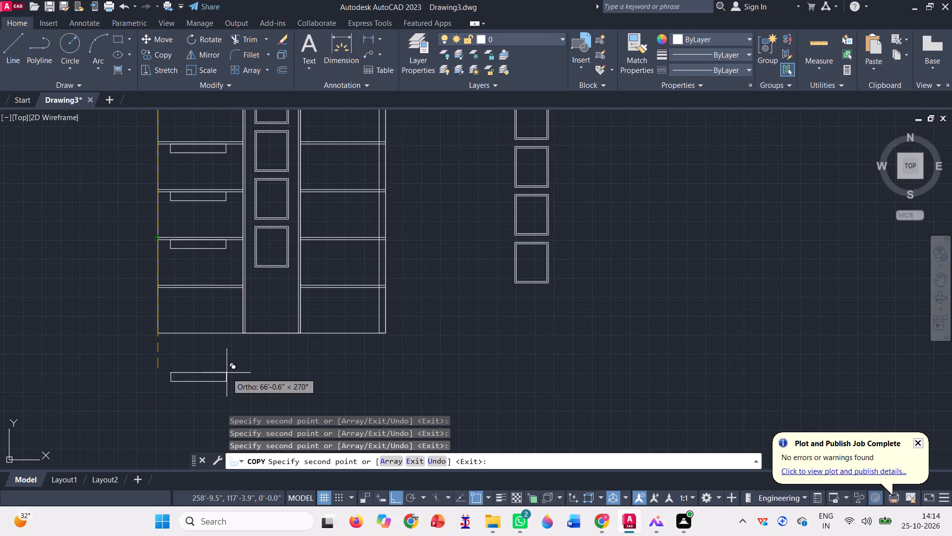
pyautogui.scroll(-1, 227, 373)
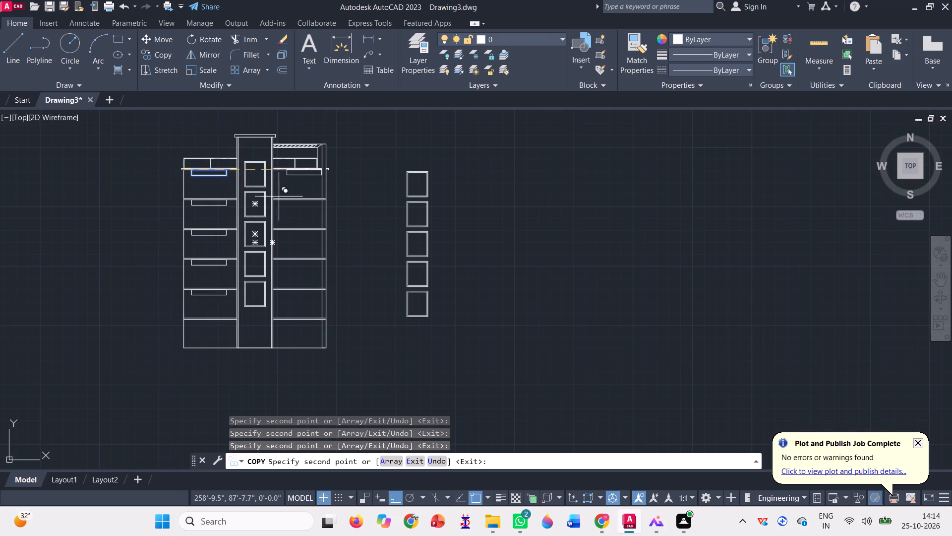
pyautogui.scroll(3, 283, 163)
pyautogui.scroll(2, 235, 193)
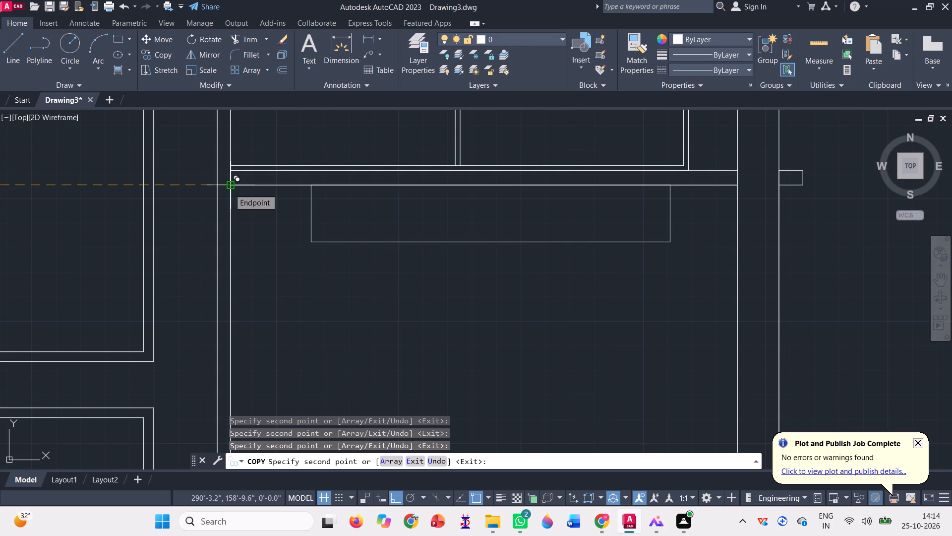
pyautogui.click(229, 187)
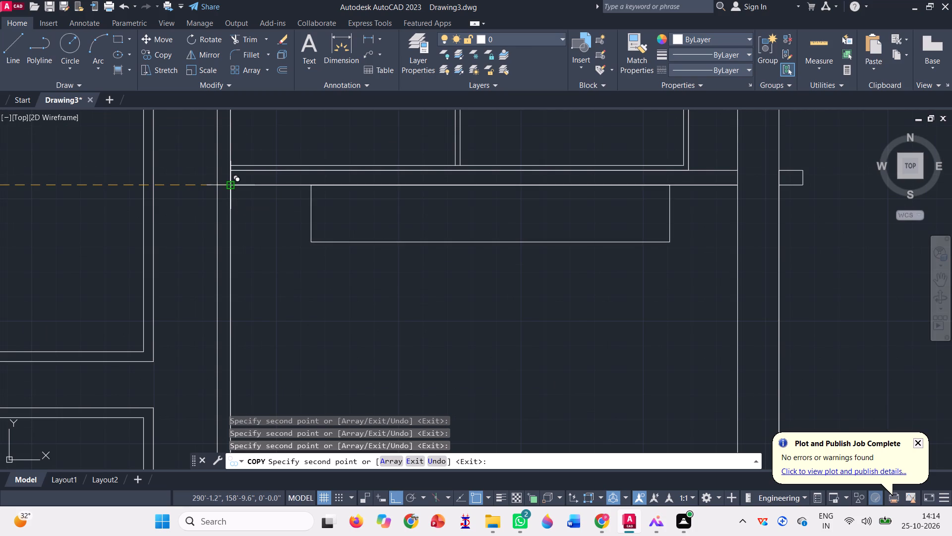
pyautogui.scroll(-2, 256, 167)
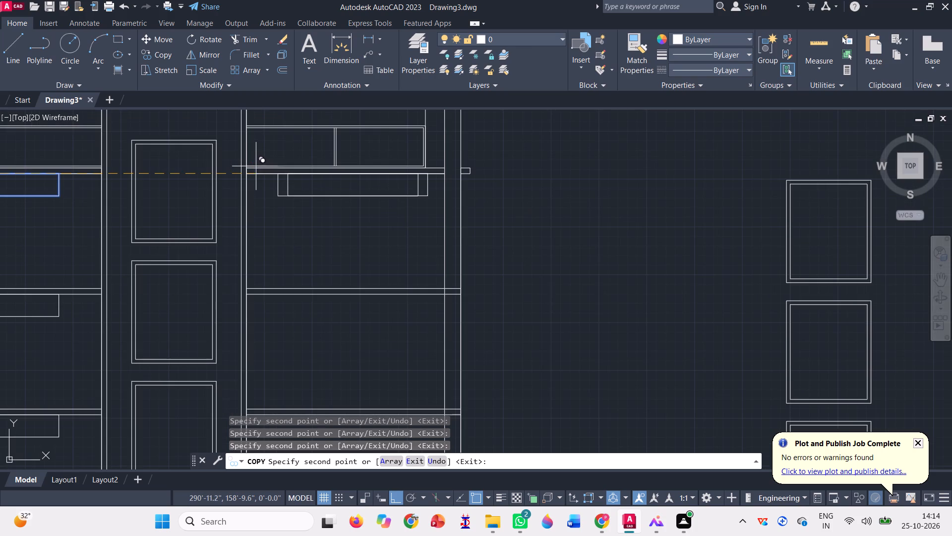
pyautogui.press('Escape')
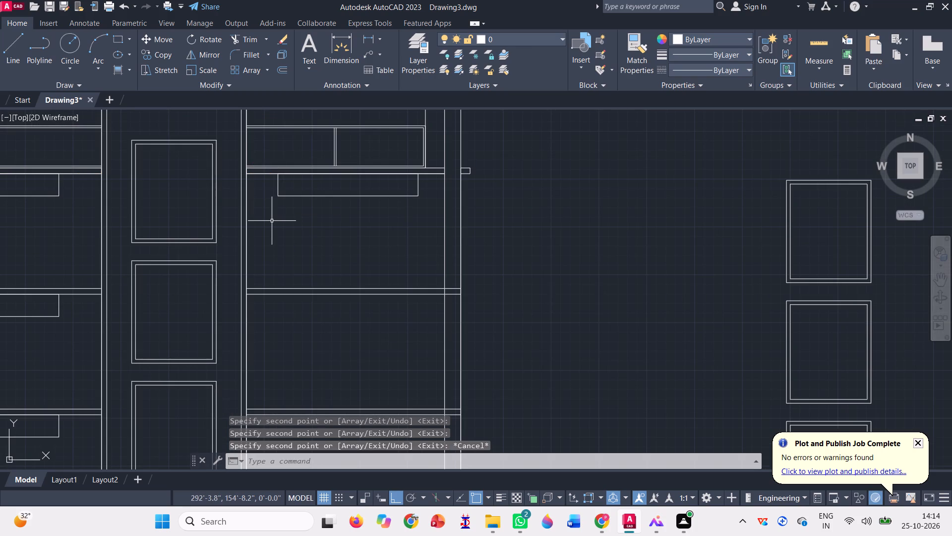
# Copy the roof-band-side rectangle from the slab underside's corner at the end strip's inner line to beneath the next two floor slabs.
pyautogui.scroll(-1, 272, 221)
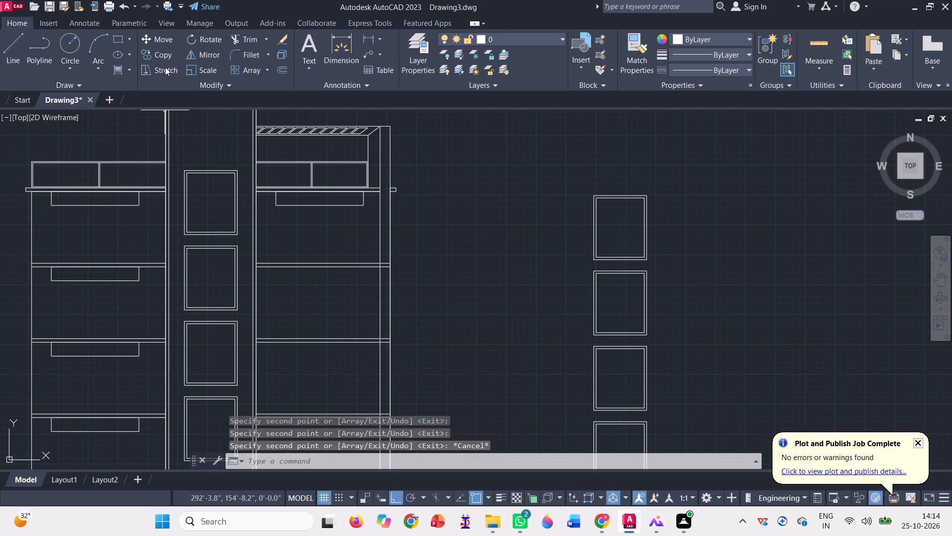
pyautogui.click(165, 53)
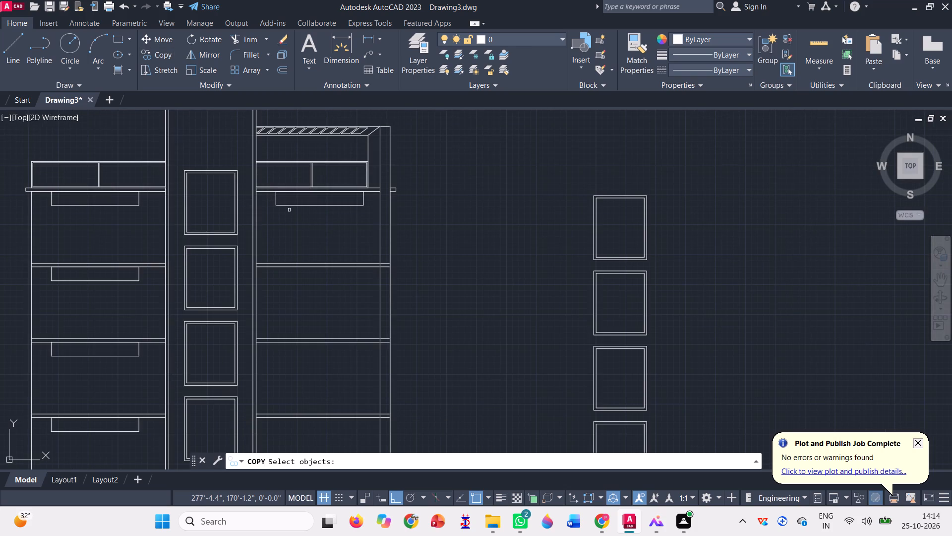
pyautogui.click(287, 204)
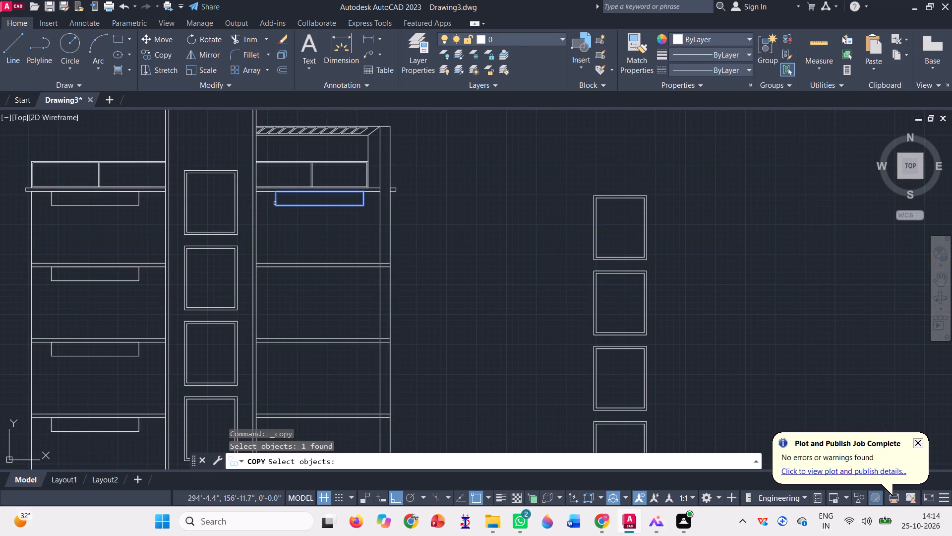
pyautogui.press('space')
pyautogui.scroll(1, 291, 191)
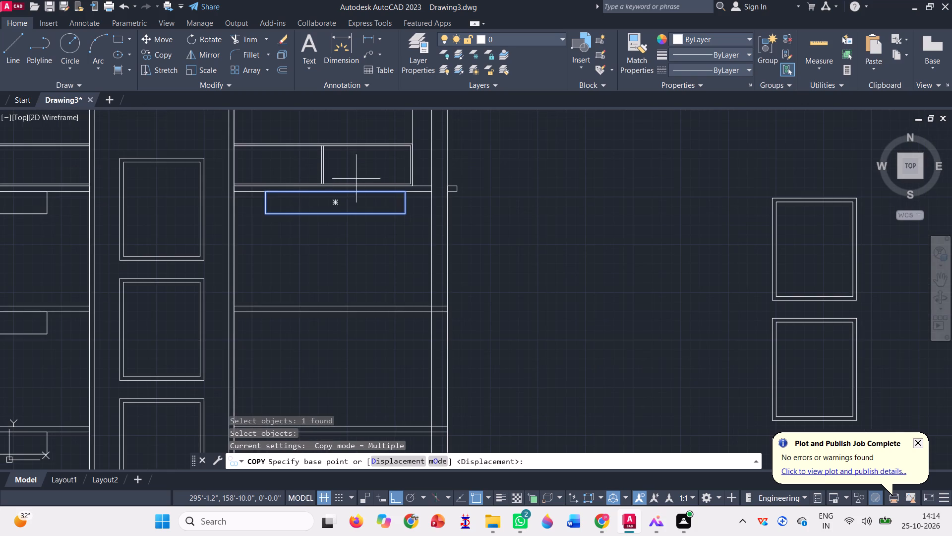
pyautogui.scroll(2, 412, 188)
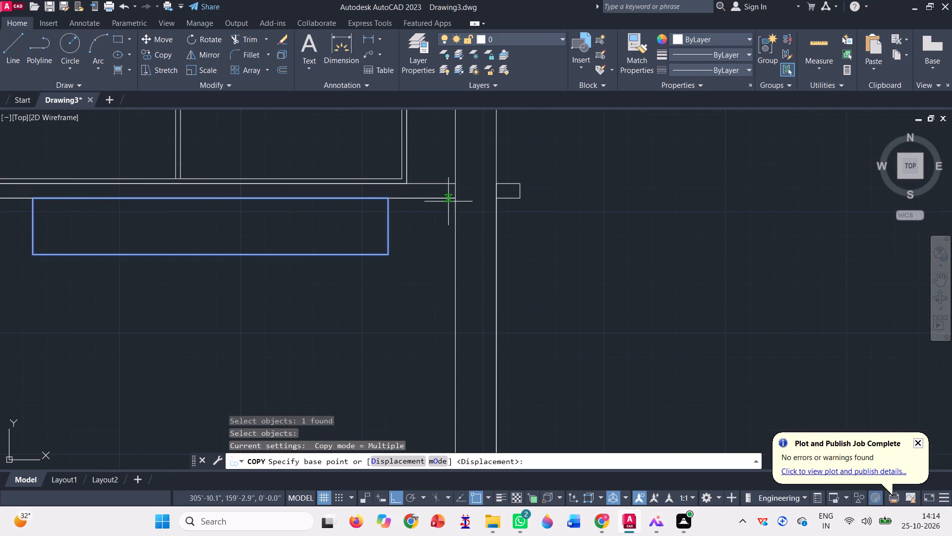
pyautogui.click(458, 197)
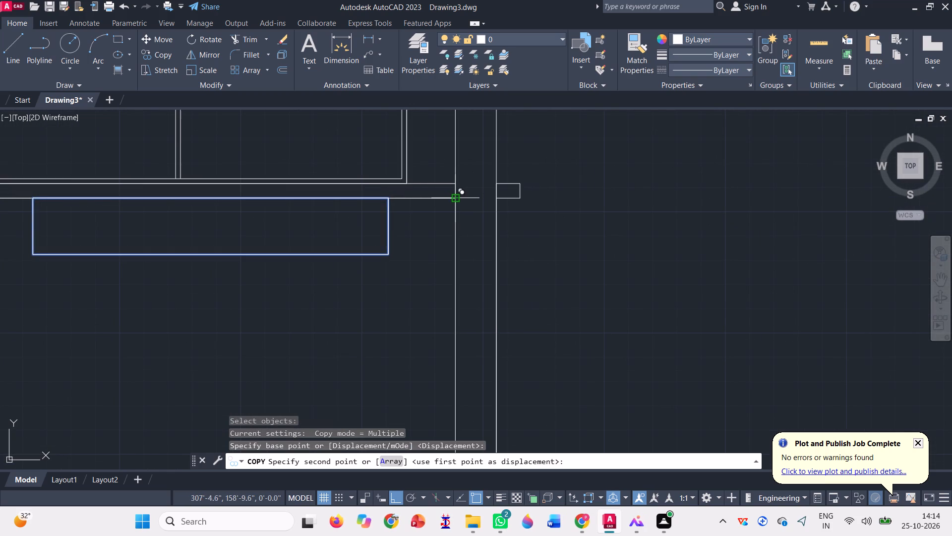
pyautogui.scroll(-3, 432, 184)
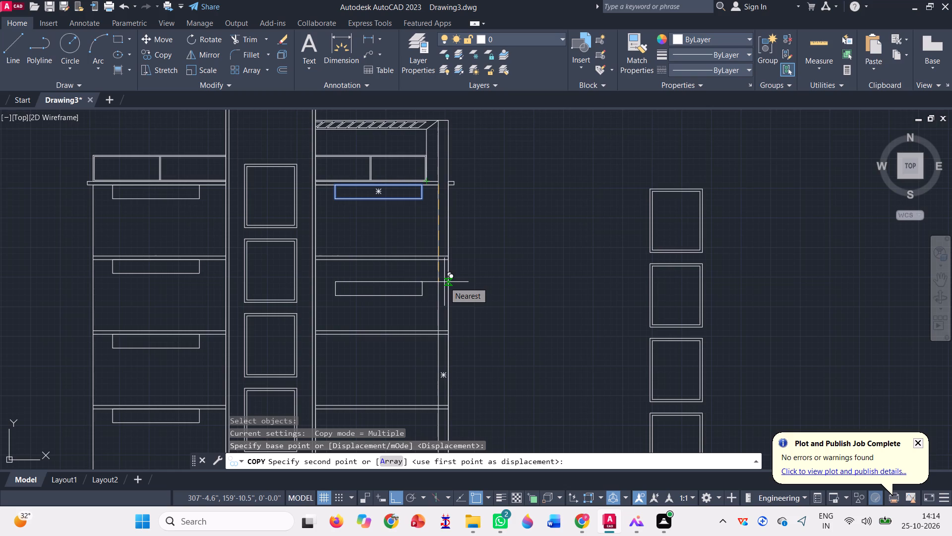
pyautogui.scroll(-1, 428, 247)
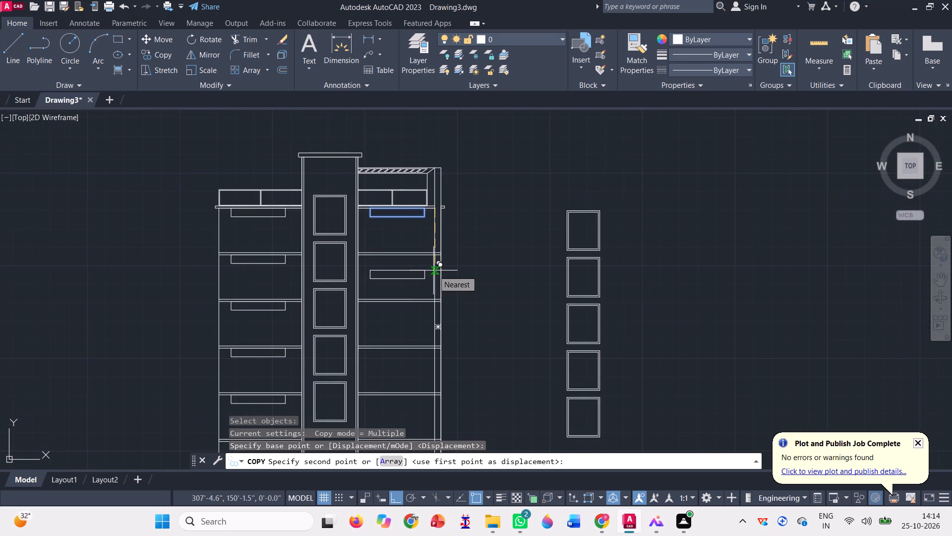
pyautogui.scroll(2, 433, 270)
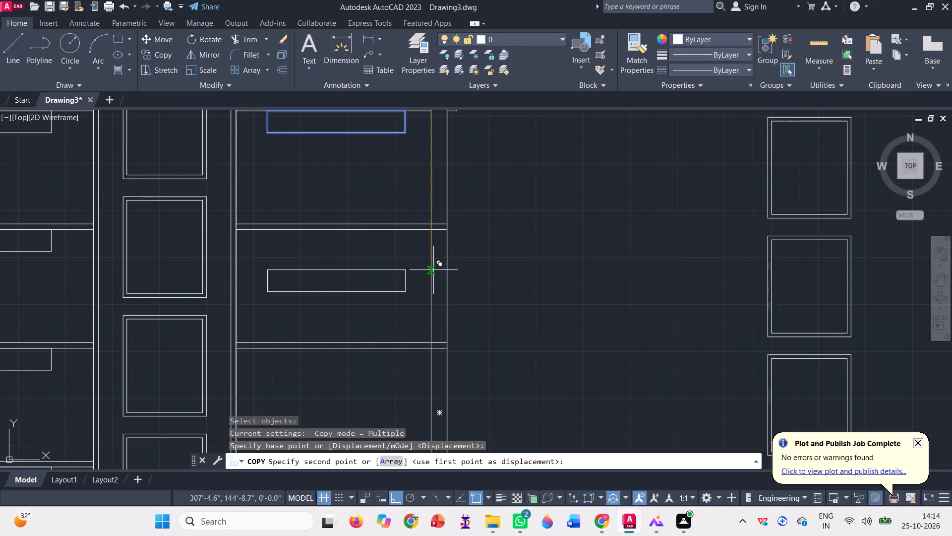
pyautogui.click(434, 231)
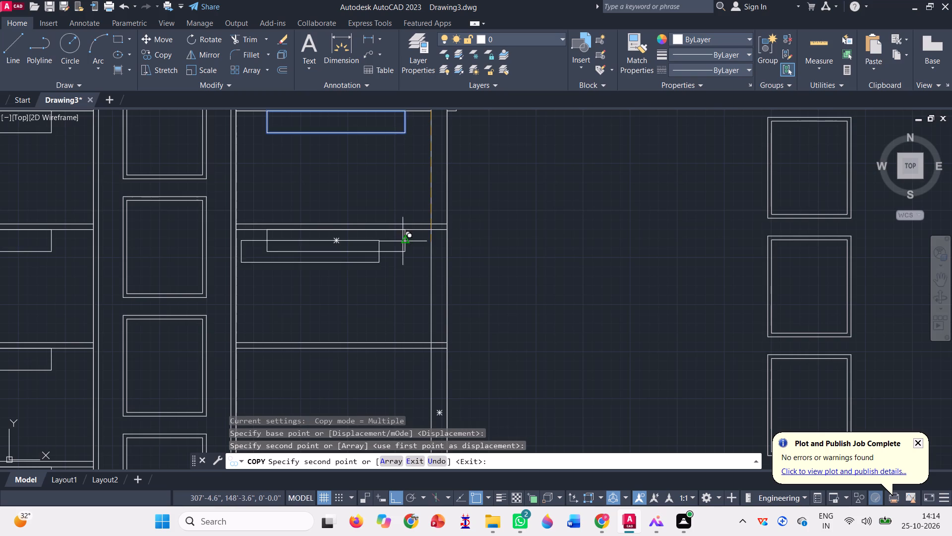
pyautogui.scroll(-2, 404, 207)
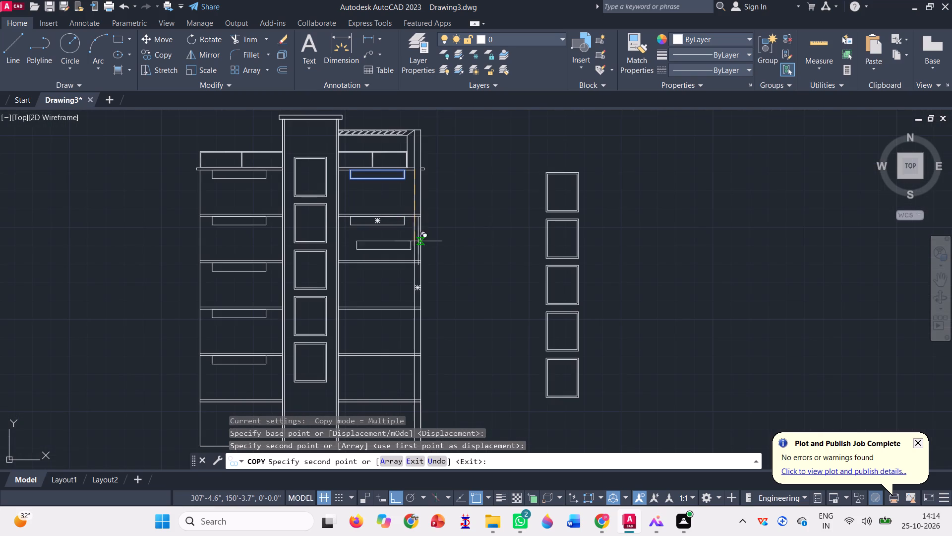
pyautogui.scroll(3, 421, 278)
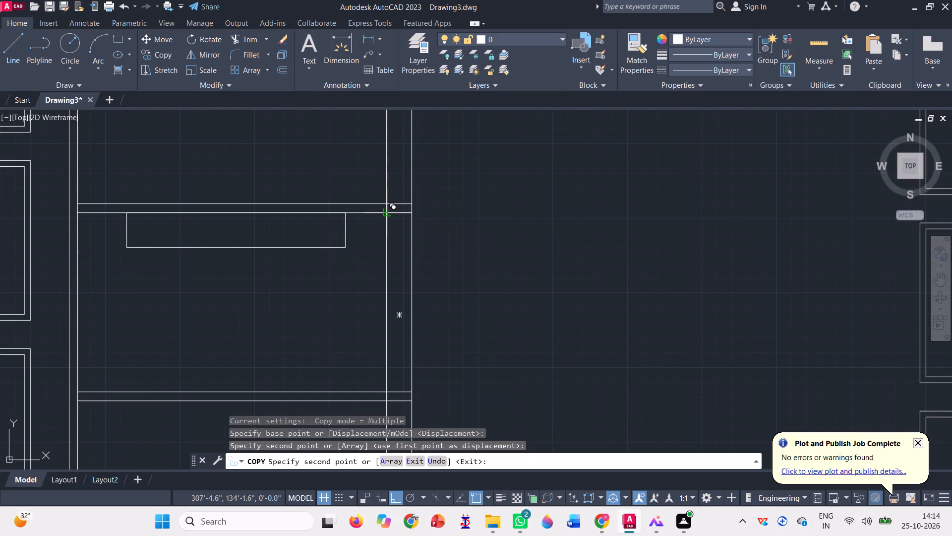
pyautogui.click(386, 210)
# Place two more copies of the roof-band-side rectangle beneath the following two floor slabs, at the slab underside's corner with the end strip's inner line.
pyautogui.scroll(-2, 384, 183)
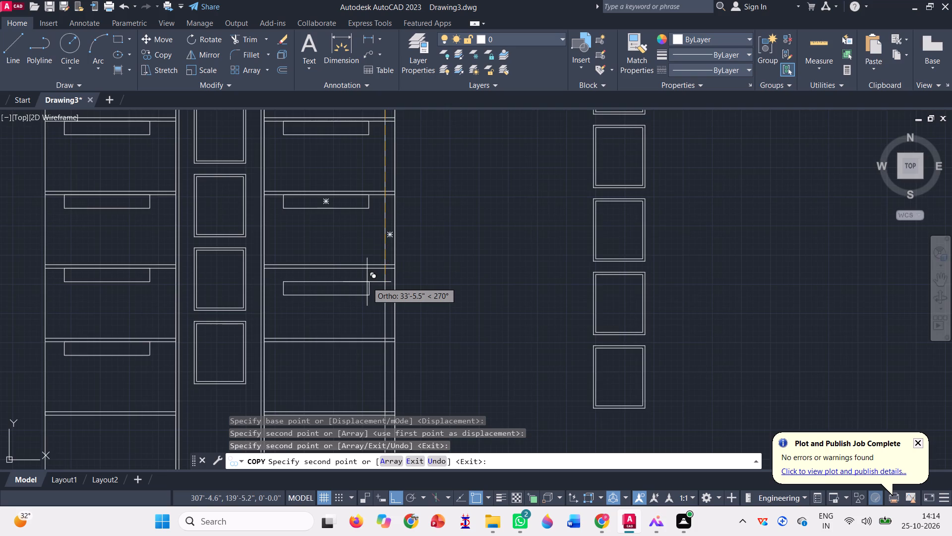
pyautogui.scroll(3, 367, 282)
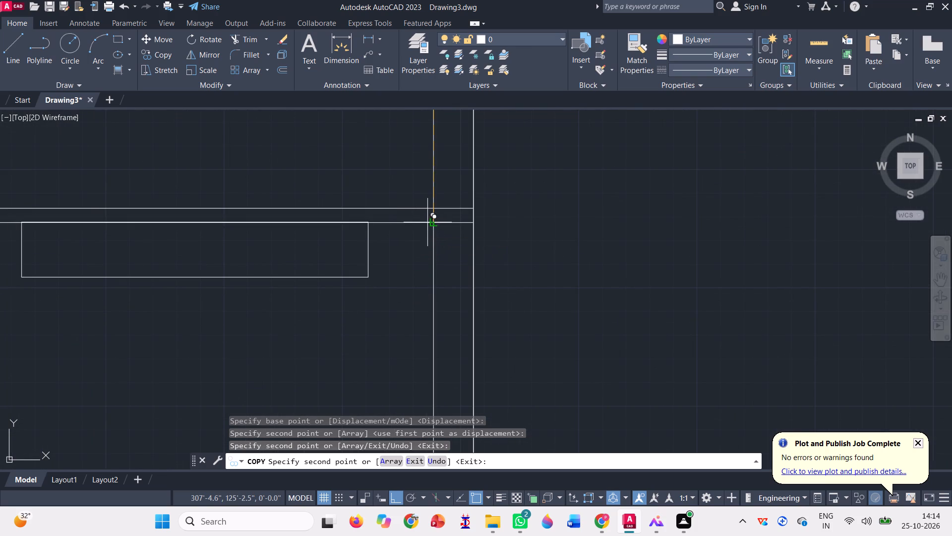
pyautogui.click(432, 223)
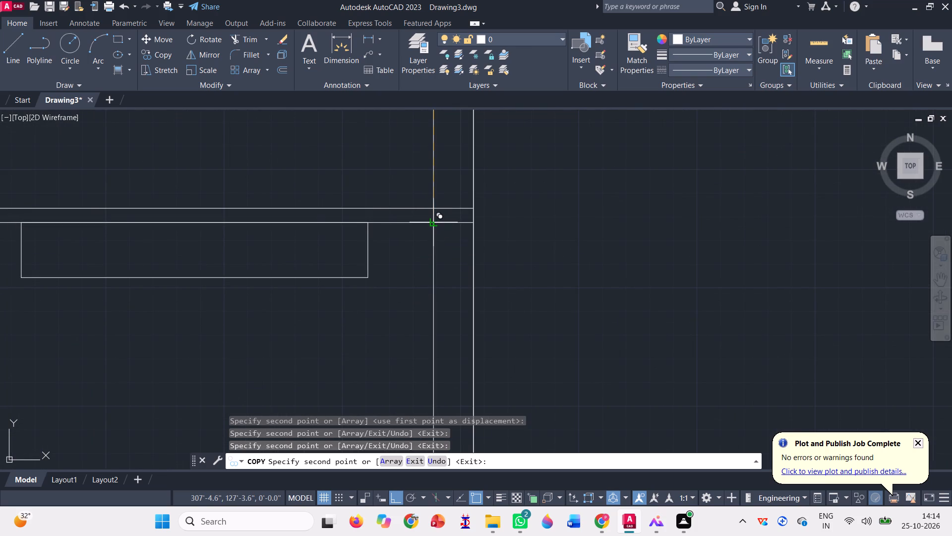
pyautogui.scroll(-2, 363, 206)
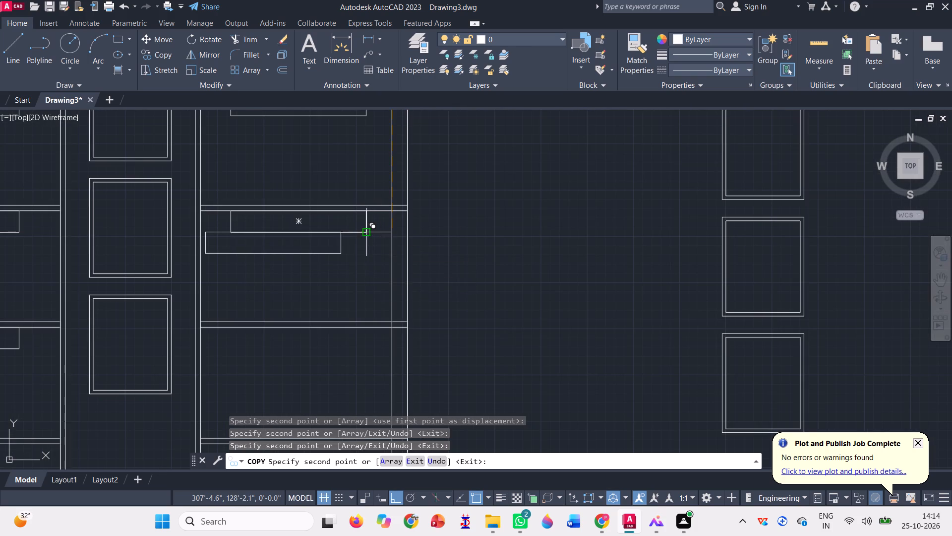
pyautogui.scroll(-1, 368, 229)
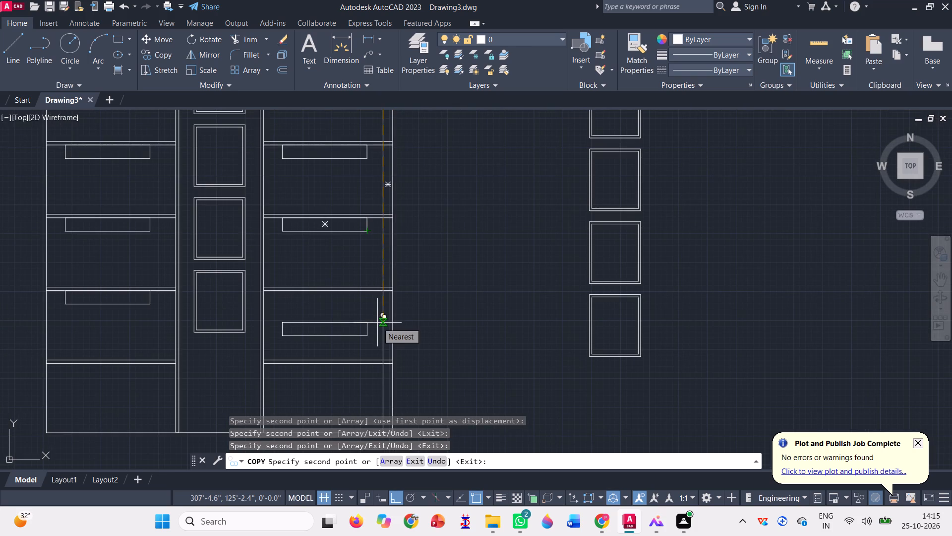
pyautogui.scroll(-1, 381, 308)
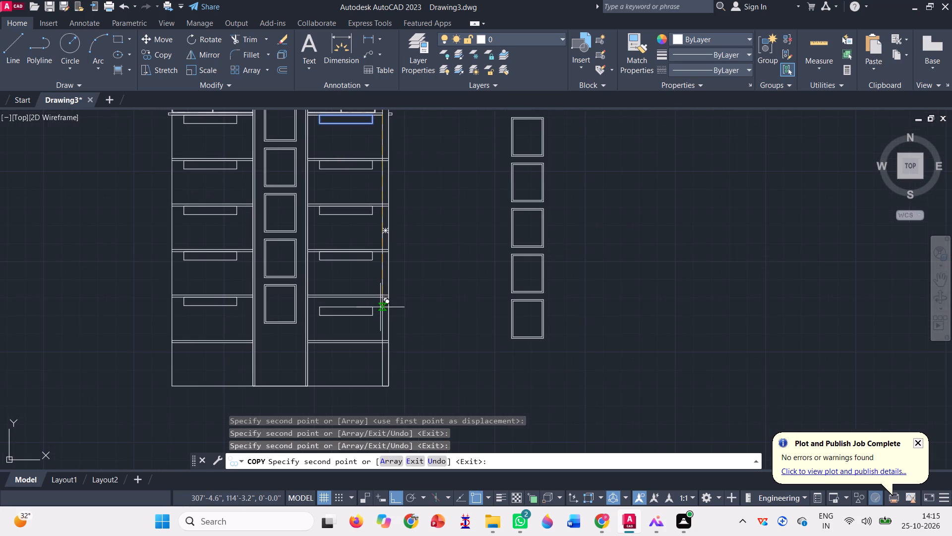
pyautogui.scroll(3, 378, 302)
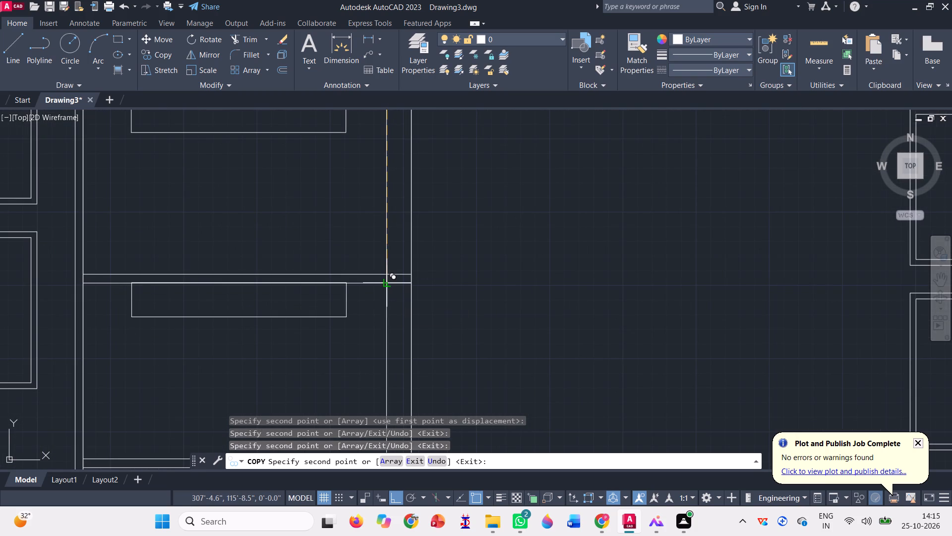
pyautogui.click(388, 282)
pyautogui.scroll(-3, 333, 288)
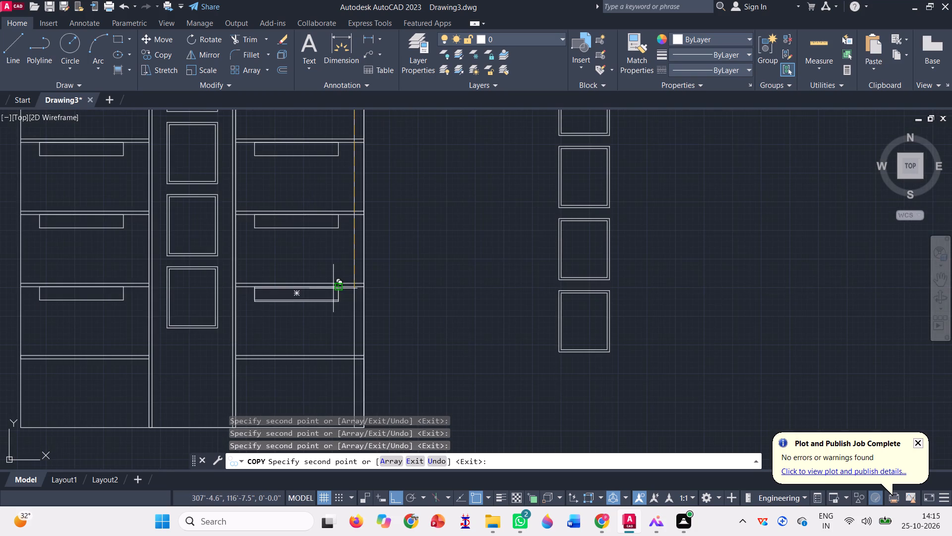
pyautogui.scroll(-2, 313, 278)
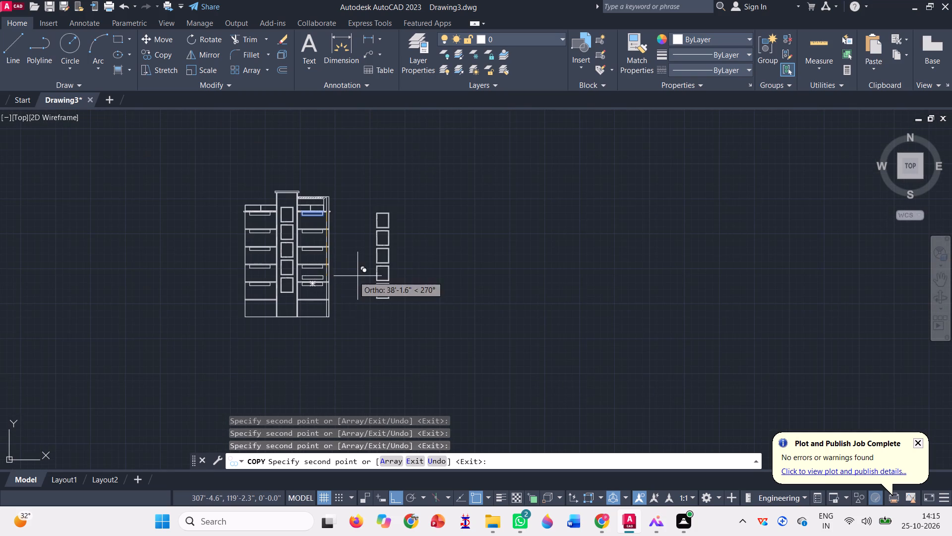
pyautogui.press('Escape')
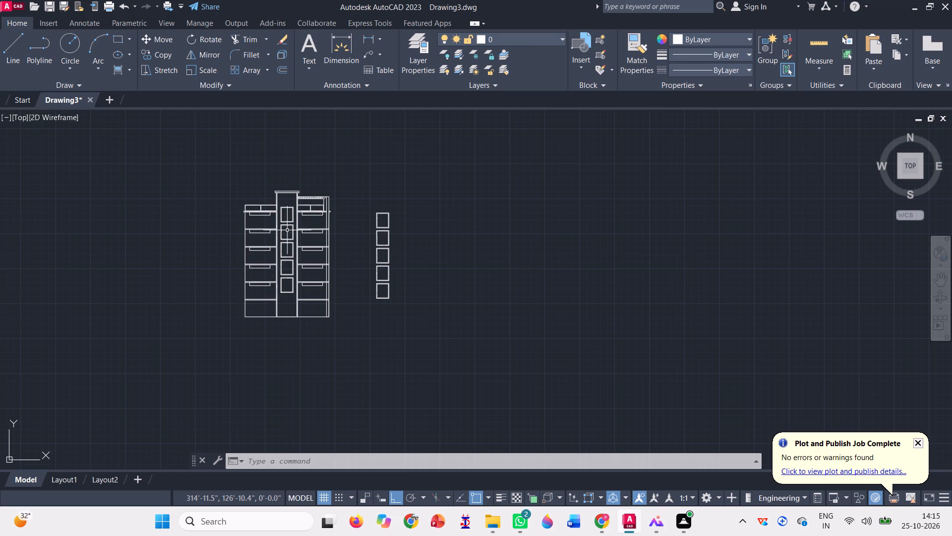
# Copy the lowest shallow rectangle on the side of the central block opposite the roof band.
pyautogui.click(140, 59)
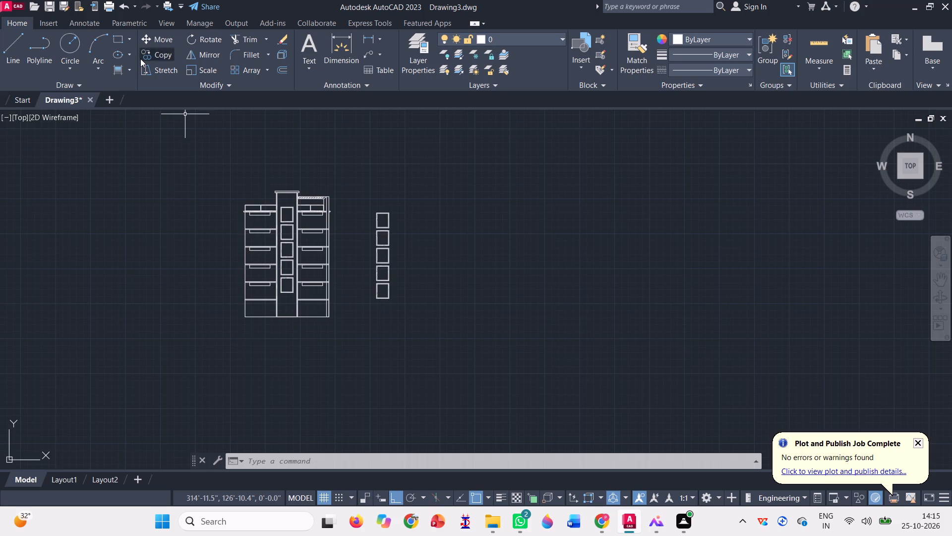
pyautogui.scroll(2, 265, 285)
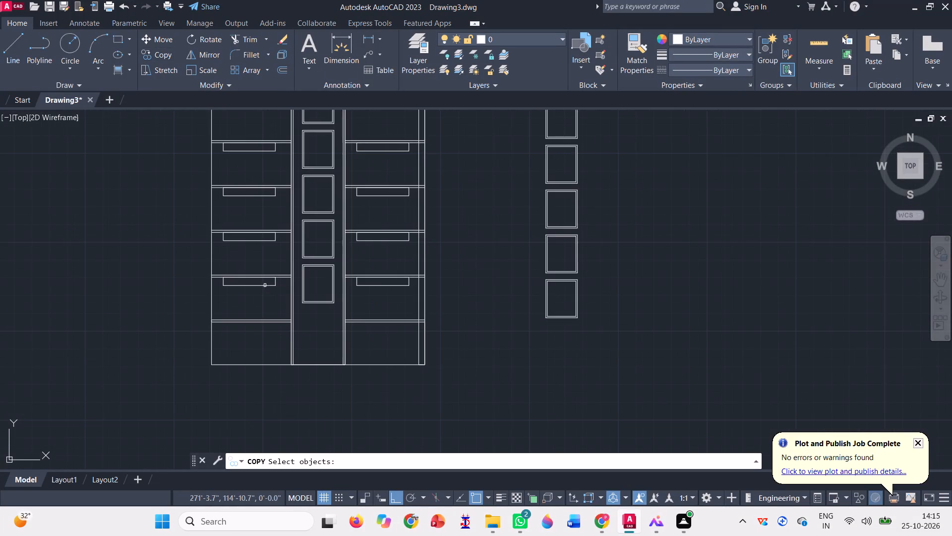
pyautogui.click(267, 289)
pyautogui.click(262, 285)
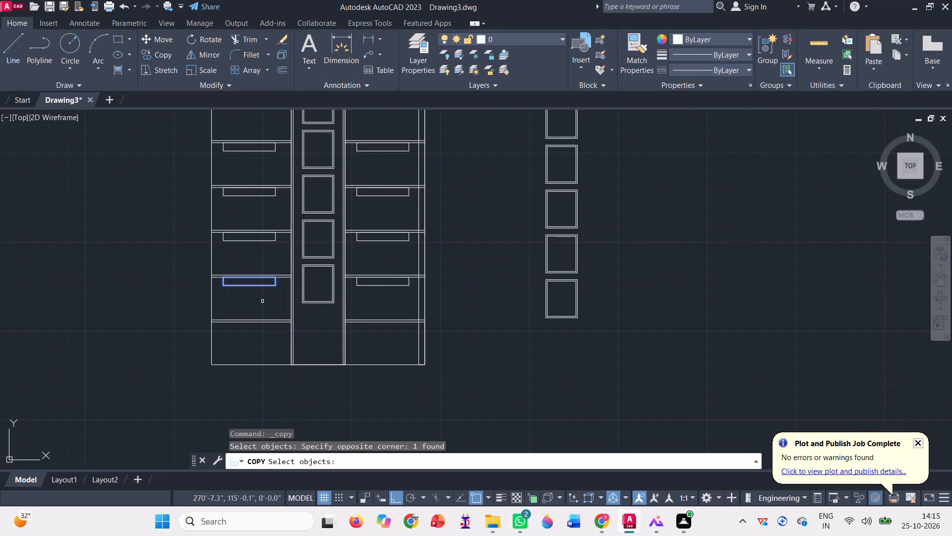
pyautogui.press('space')
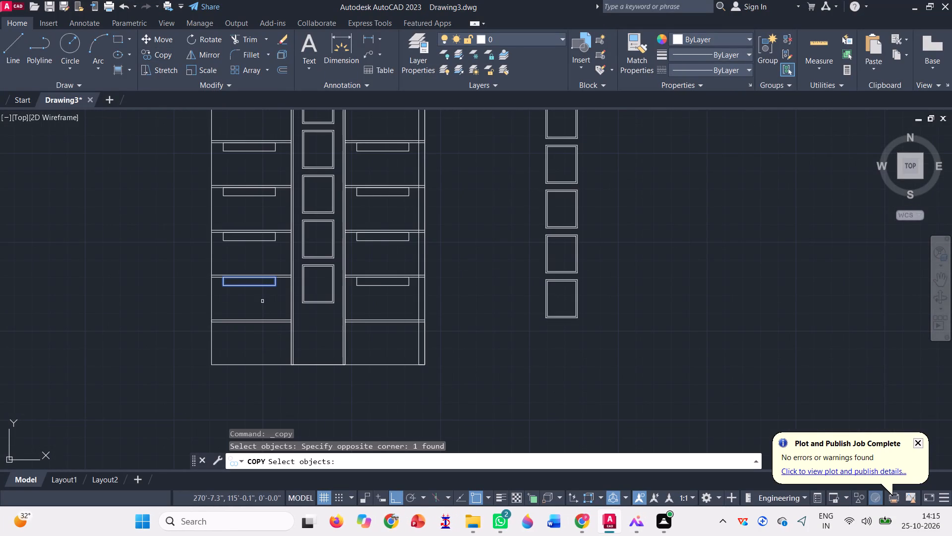
pyautogui.scroll(3, 236, 274)
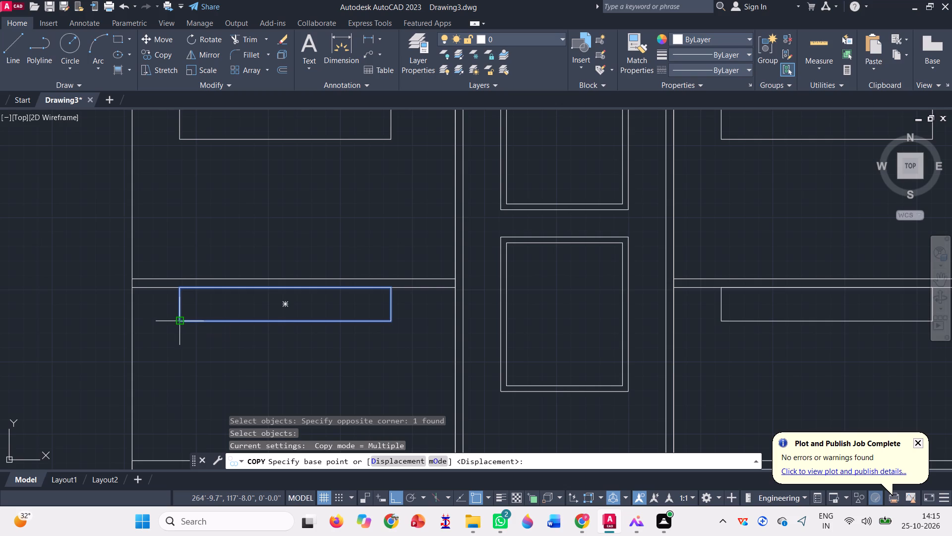
# Place the copied shallow rectangle directly on top of the lowest floor slab, in line with the rectangle above.
pyautogui.click(180, 319)
pyautogui.scroll(-2, 195, 291)
pyautogui.scroll(2, 179, 360)
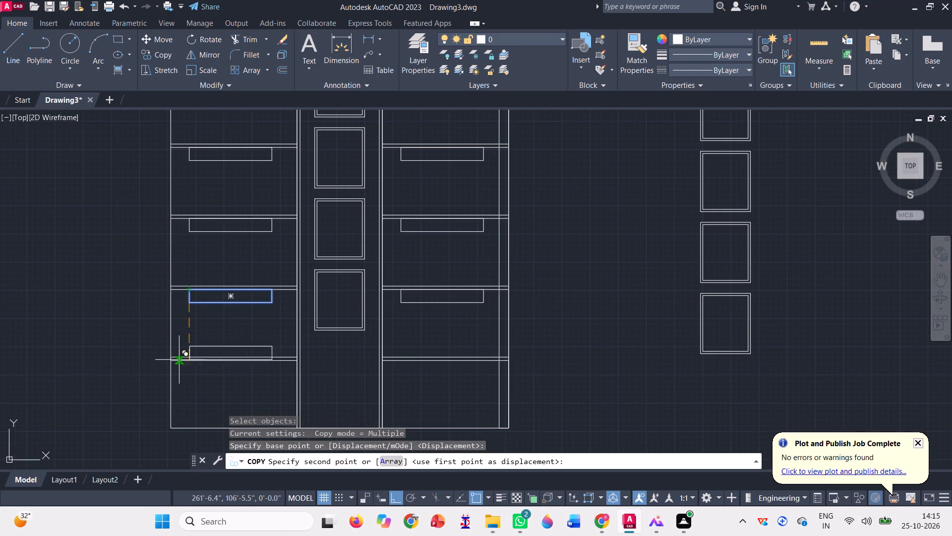
pyautogui.scroll(1, 178, 358)
pyautogui.click(215, 353)
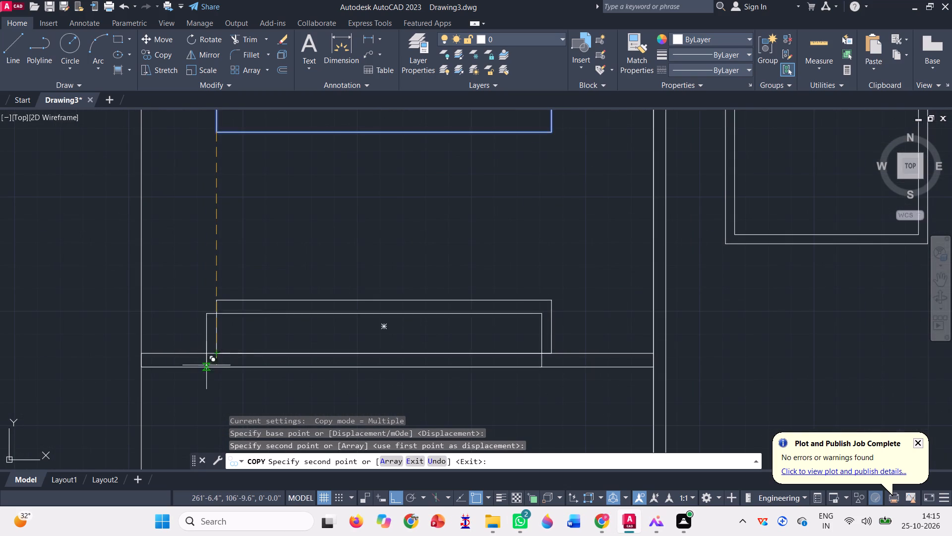
pyautogui.scroll(-2, 203, 371)
pyautogui.press('space')
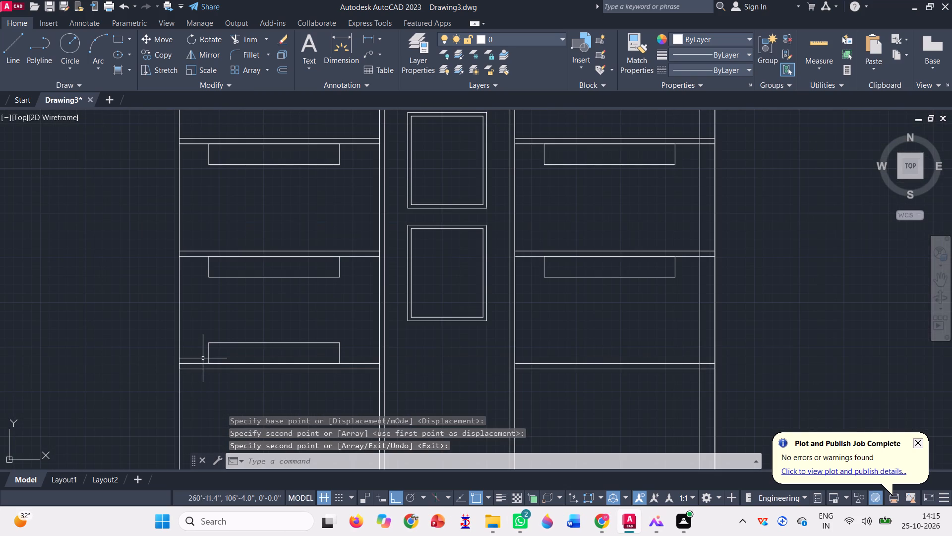
# Copy the rectangle standing on the lowest slab onto the next two floor slabs, from the slab top's corner at the outer wall.
pyautogui.write('co')
pyautogui.press('space')
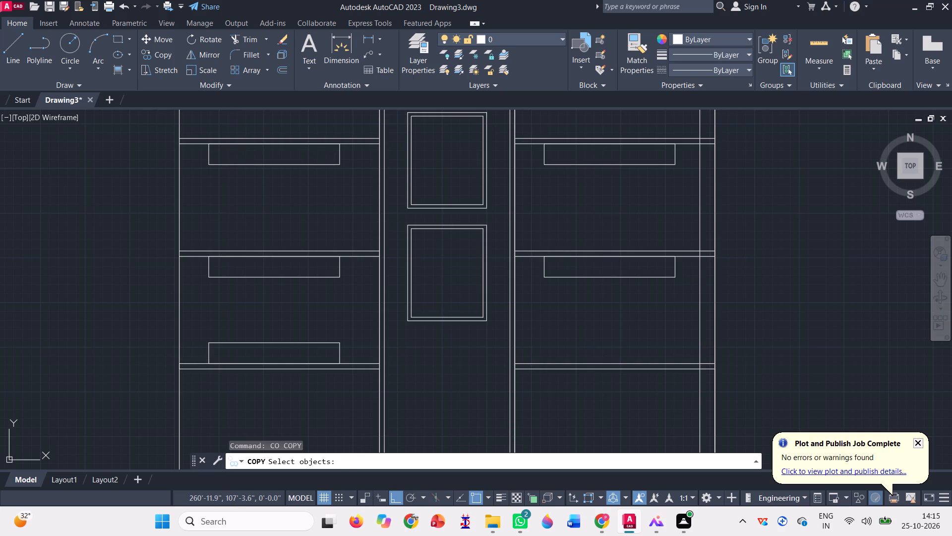
pyautogui.click(217, 352)
pyautogui.click(201, 338)
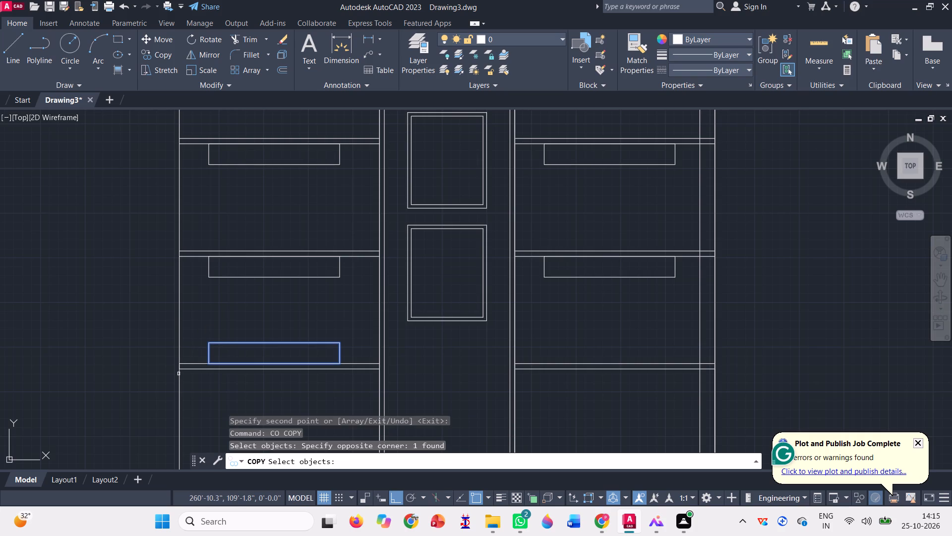
pyautogui.press('space')
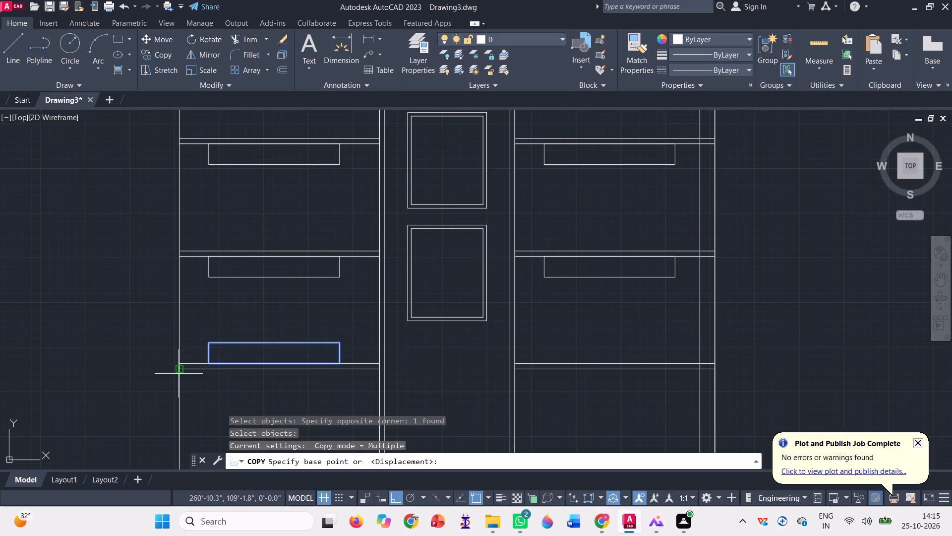
pyautogui.scroll(3, 177, 363)
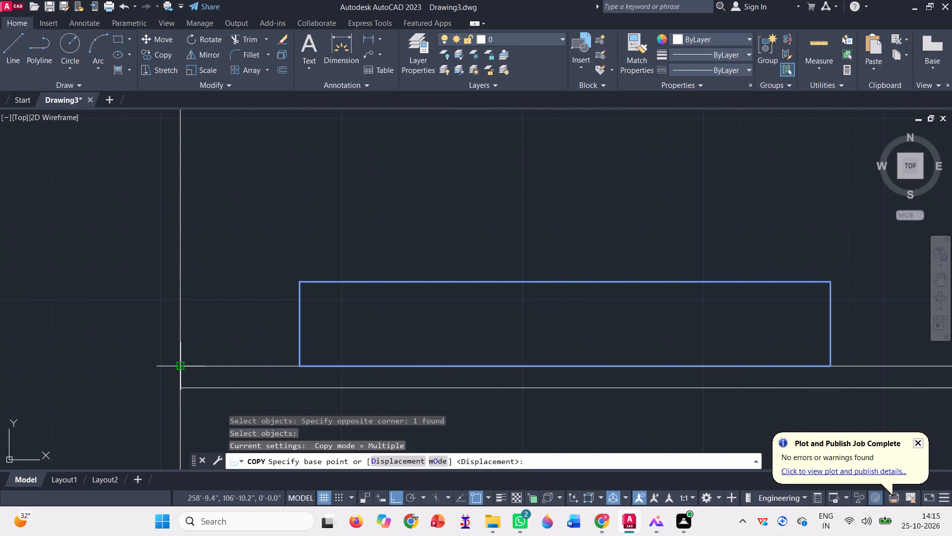
pyautogui.click(178, 364)
pyautogui.scroll(-3, 165, 393)
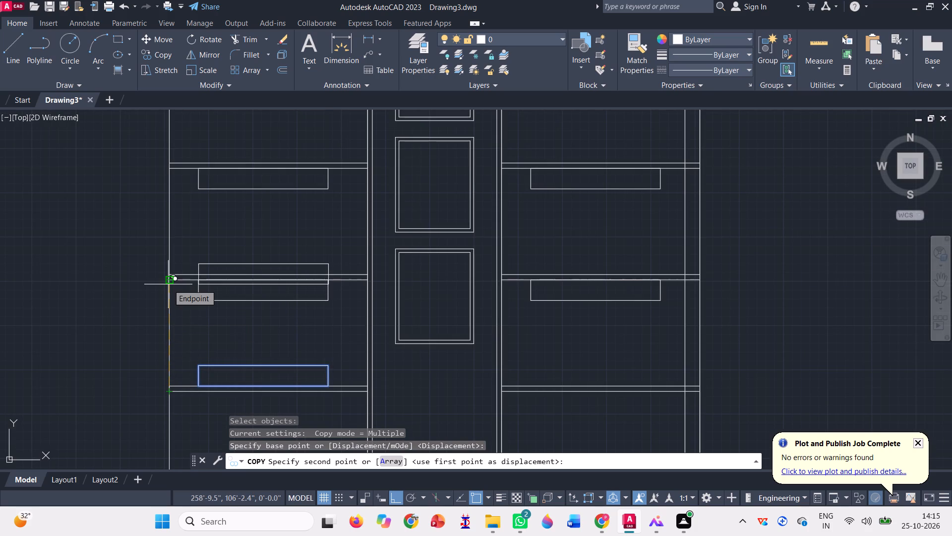
pyautogui.scroll(2, 168, 284)
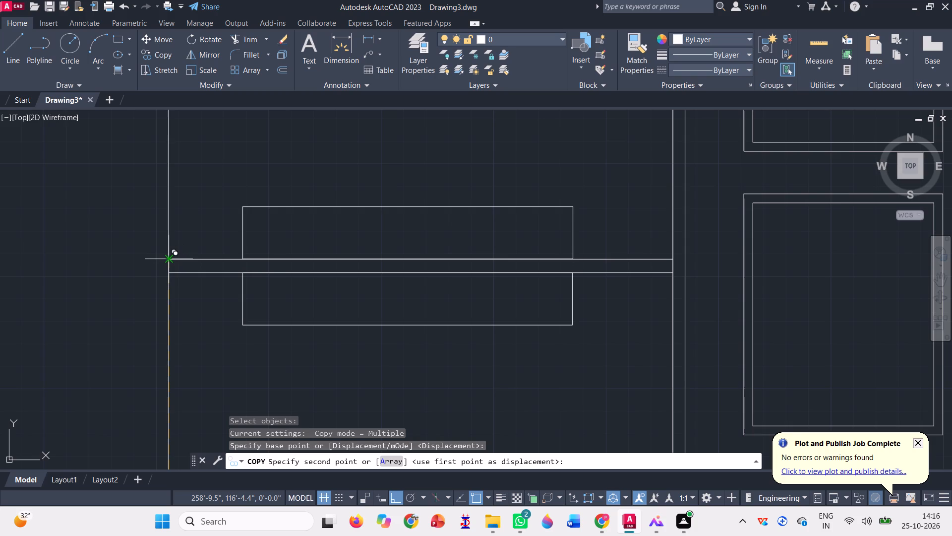
pyautogui.click(169, 259)
pyautogui.scroll(-3, 173, 362)
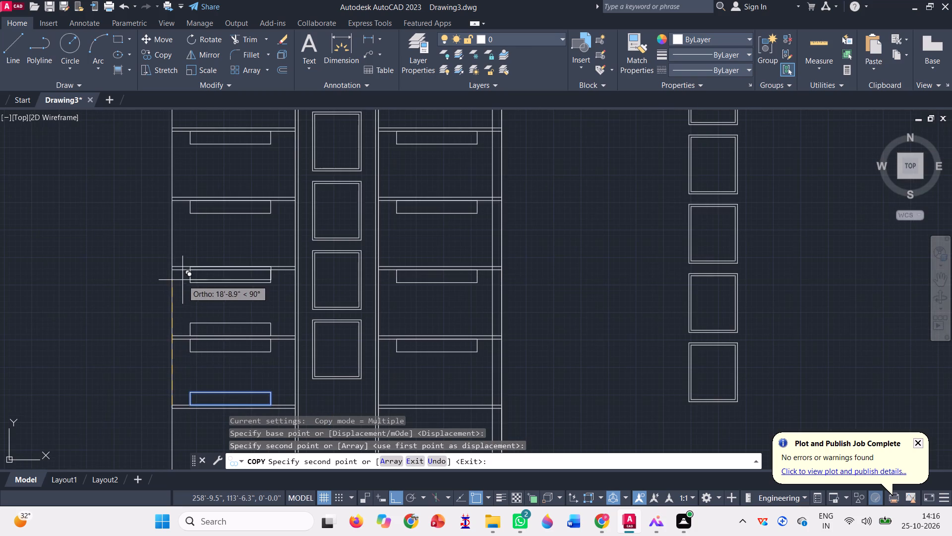
pyautogui.scroll(3, 165, 273)
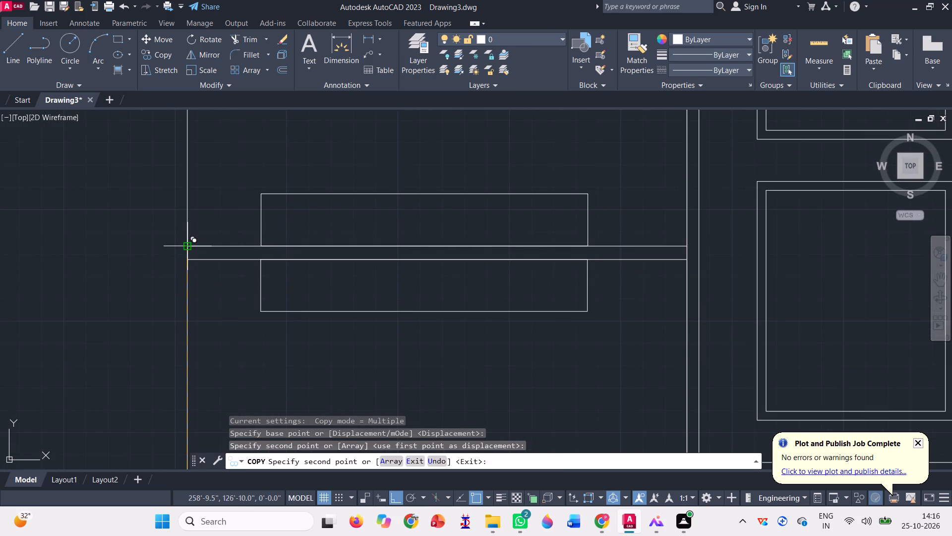
pyautogui.click(184, 243)
# Place two more copies on top of the following two floor slabs, at the slab top's corner with the outer wall.
pyautogui.scroll(-4, 187, 330)
pyautogui.scroll(3, 188, 272)
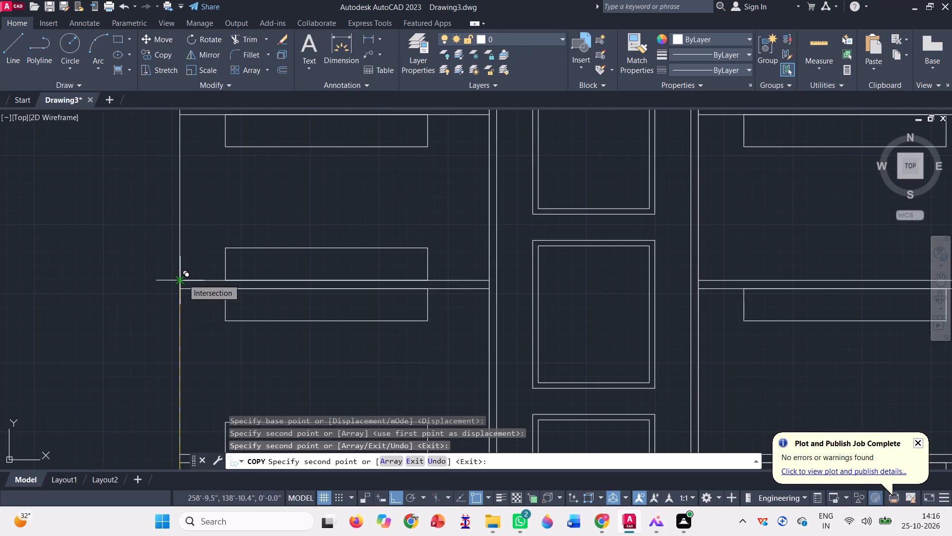
pyautogui.click(183, 279)
pyautogui.scroll(-2, 210, 351)
pyautogui.scroll(3, 217, 214)
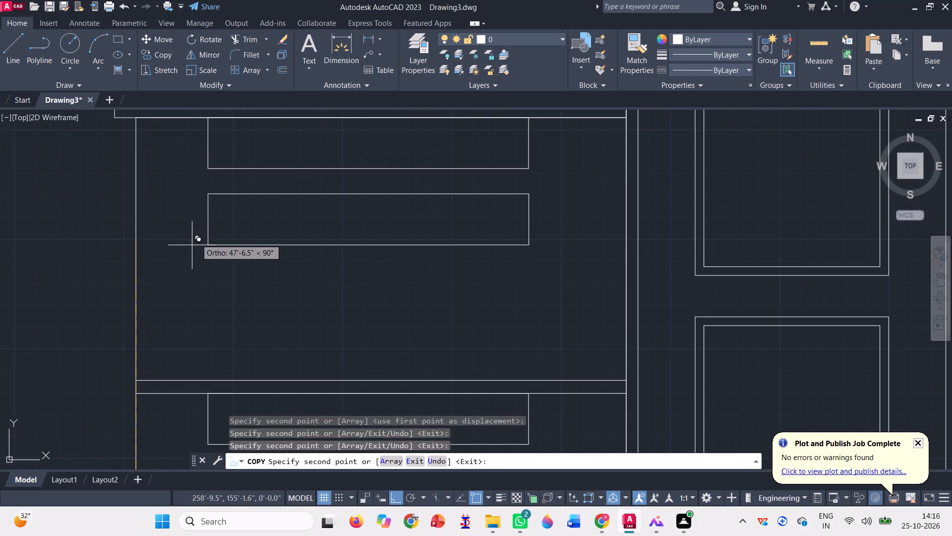
pyautogui.click(137, 377)
# Place another copy on top of the lowest slab on the roof-band side, at the slab top's corner with the central block.
pyautogui.scroll(-3, 100, 317)
pyautogui.scroll(-2, 137, 302)
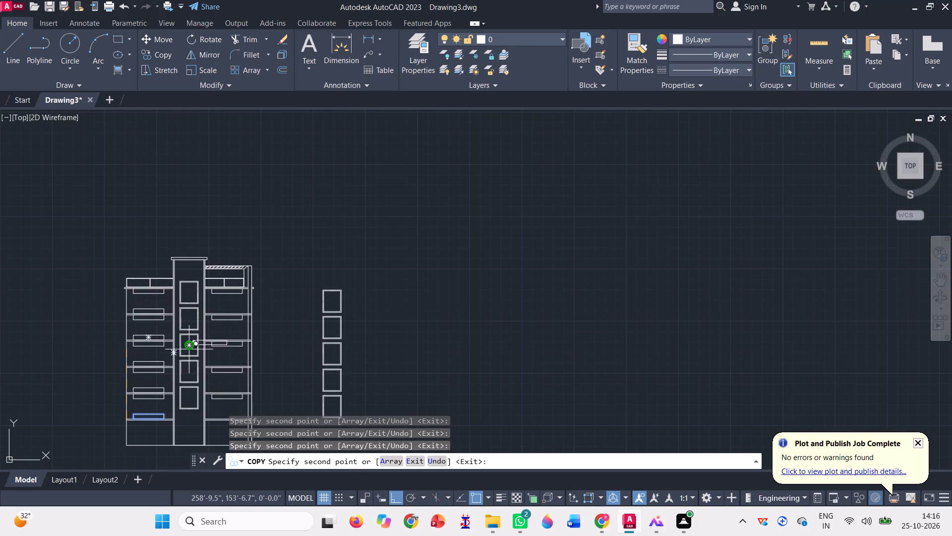
pyautogui.scroll(-1, 228, 343)
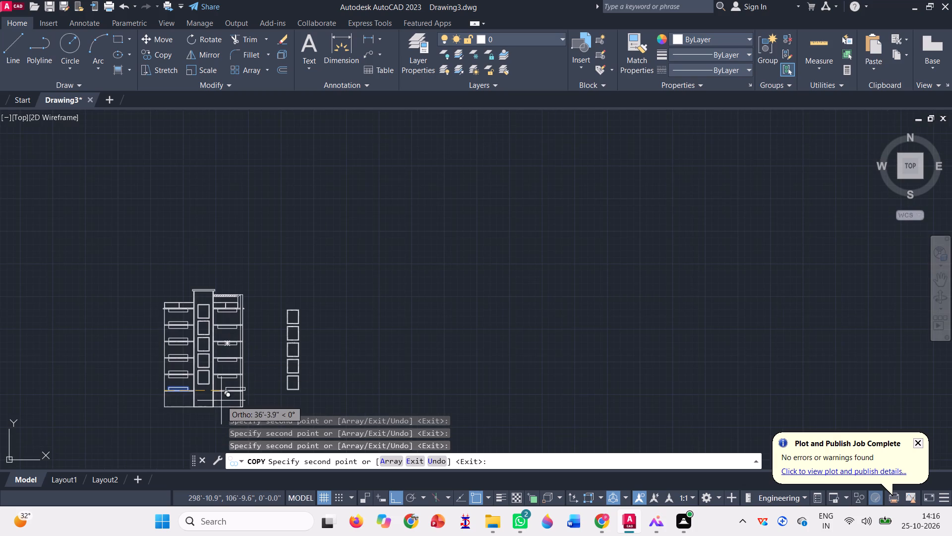
pyautogui.scroll(3, 221, 401)
pyautogui.scroll(3, 190, 359)
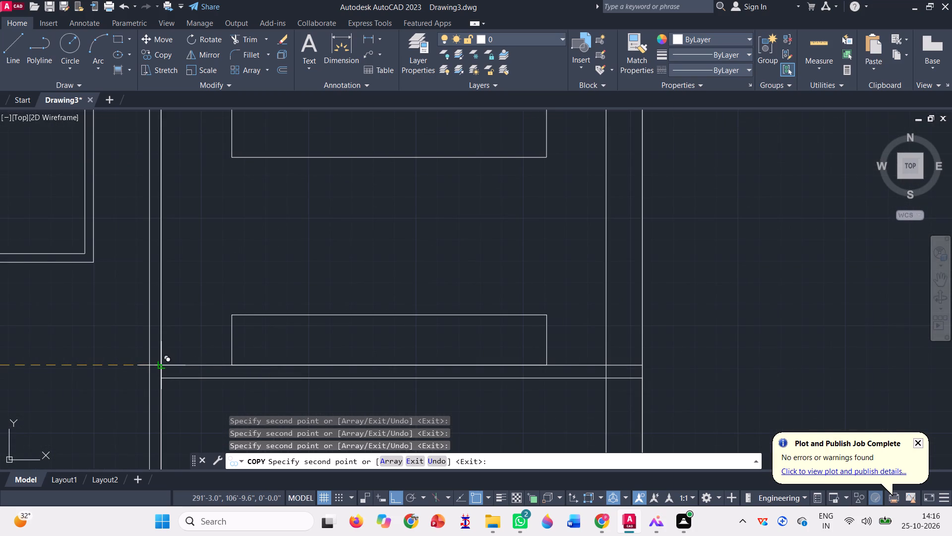
pyautogui.click(158, 364)
pyautogui.scroll(-4, 212, 361)
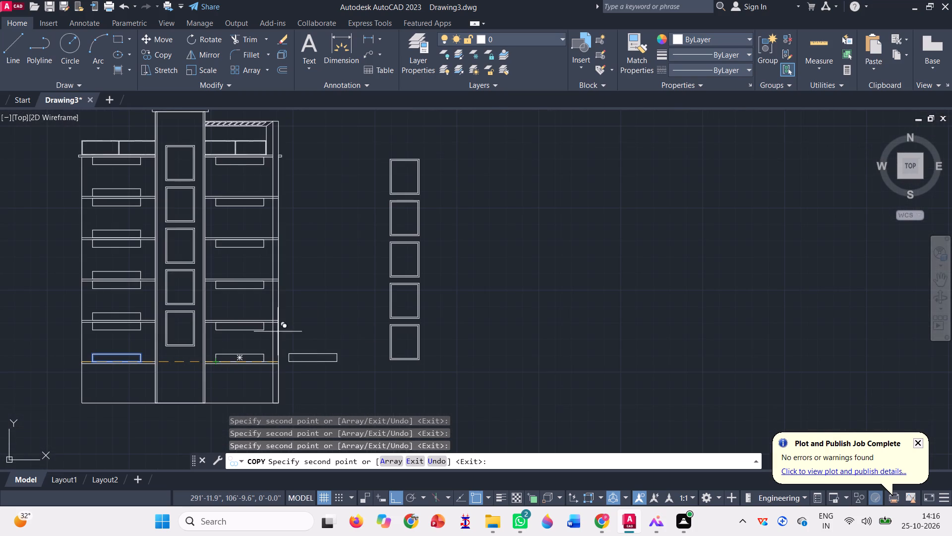
pyautogui.press('Escape')
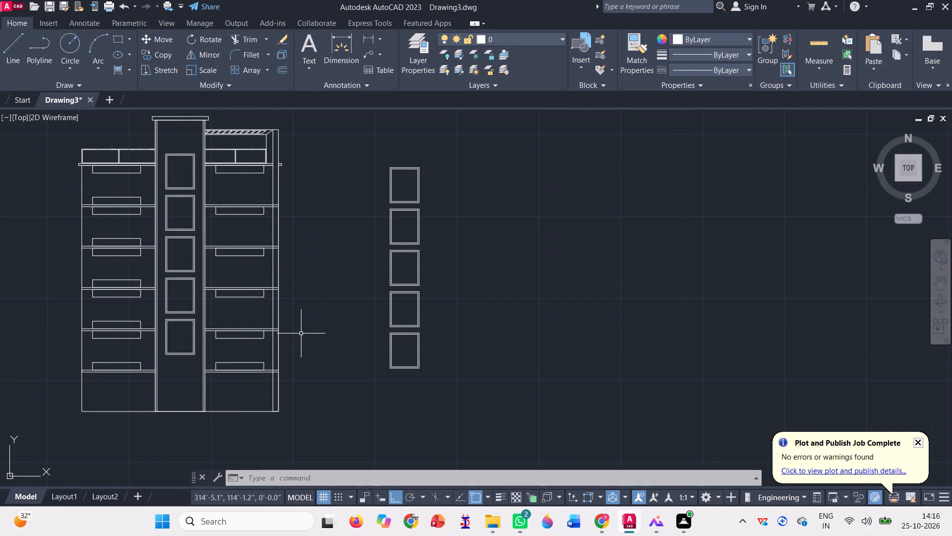
# Copy the roof-band-side rectangle on the lowest slab onto the next slab, from the slab top's intersection with the end strip's inner line.
pyautogui.press('c')
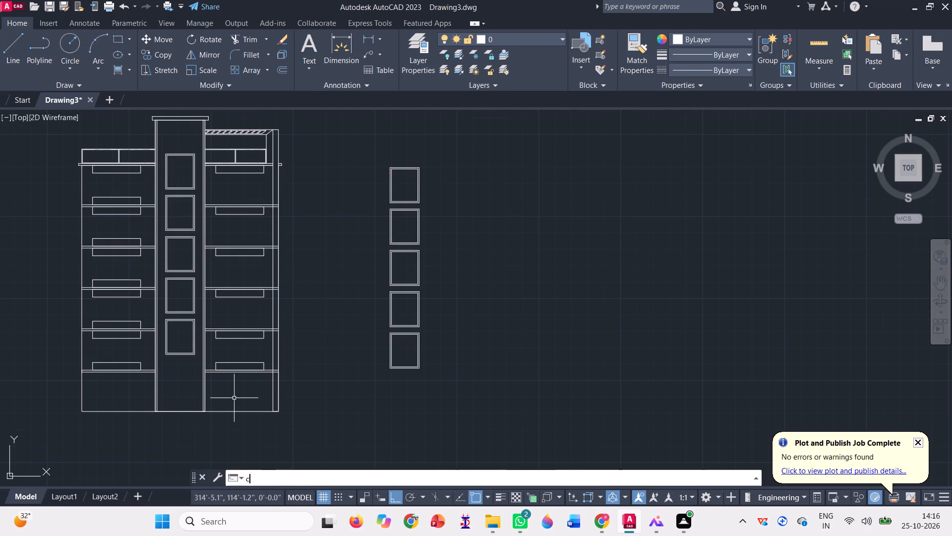
pyautogui.write('o')
pyautogui.press('space')
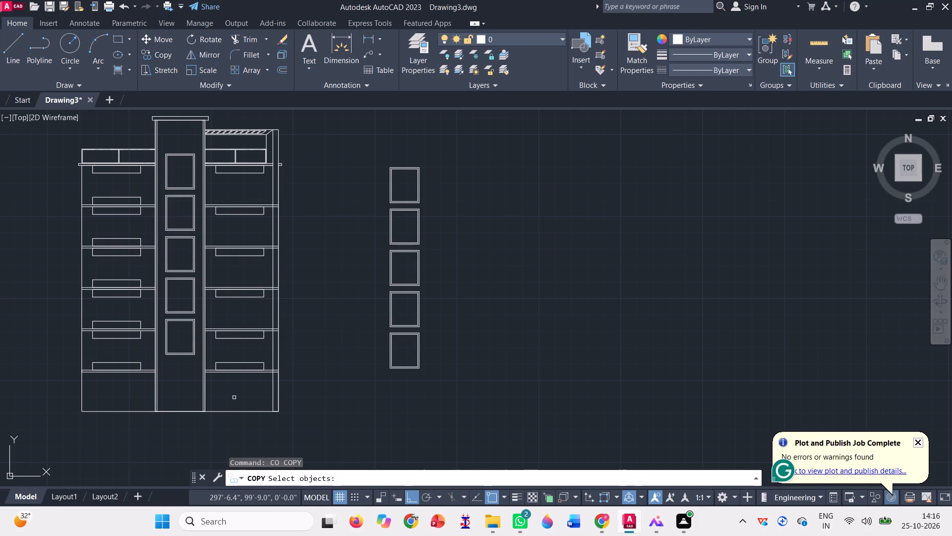
pyautogui.scroll(1, 208, 359)
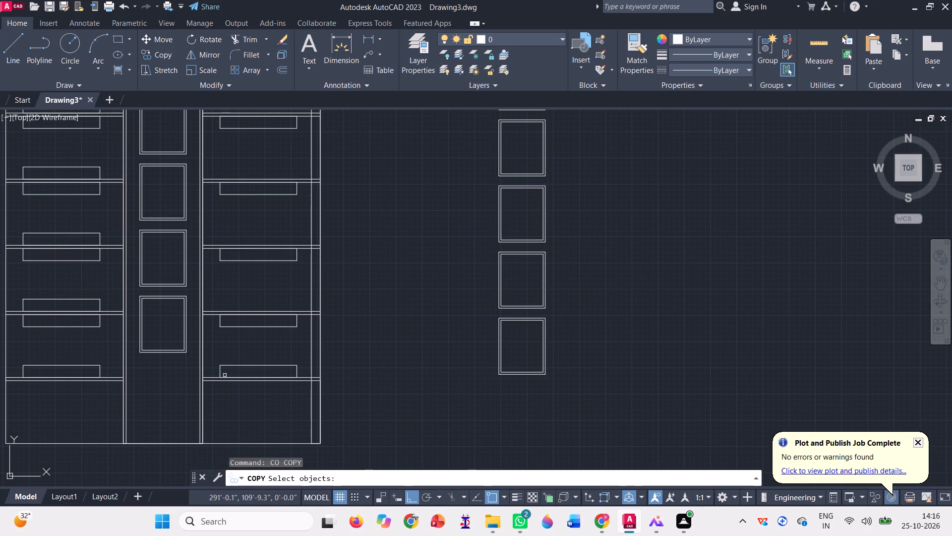
pyautogui.click(225, 373)
pyautogui.click(213, 365)
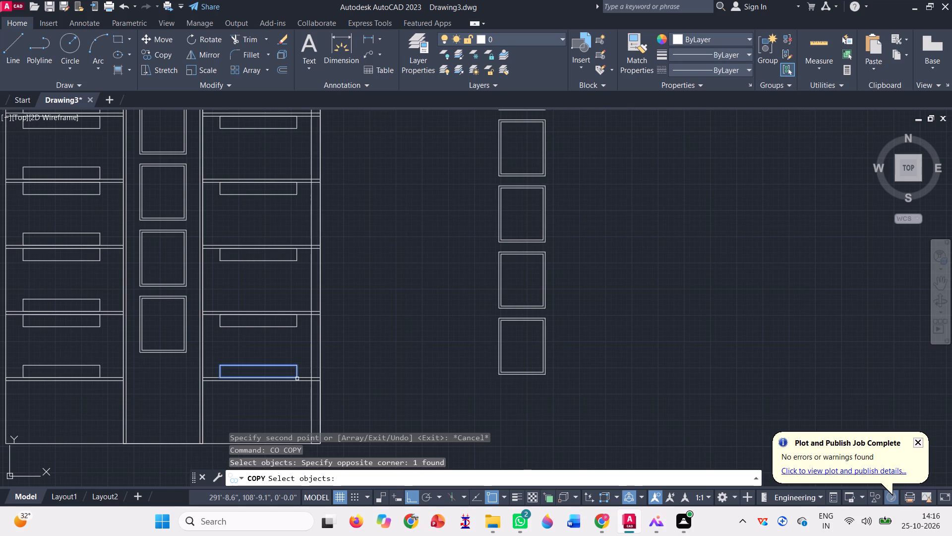
pyautogui.press('space')
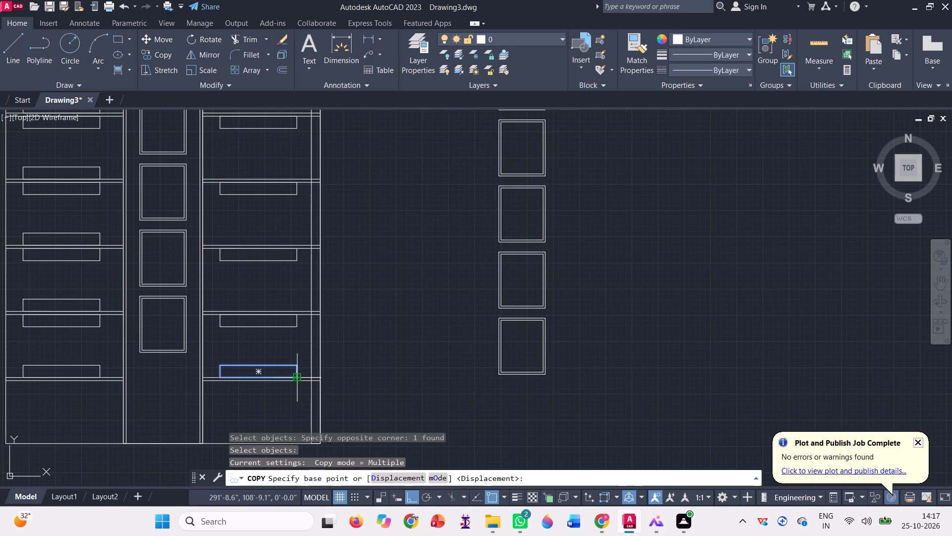
pyautogui.scroll(4, 297, 379)
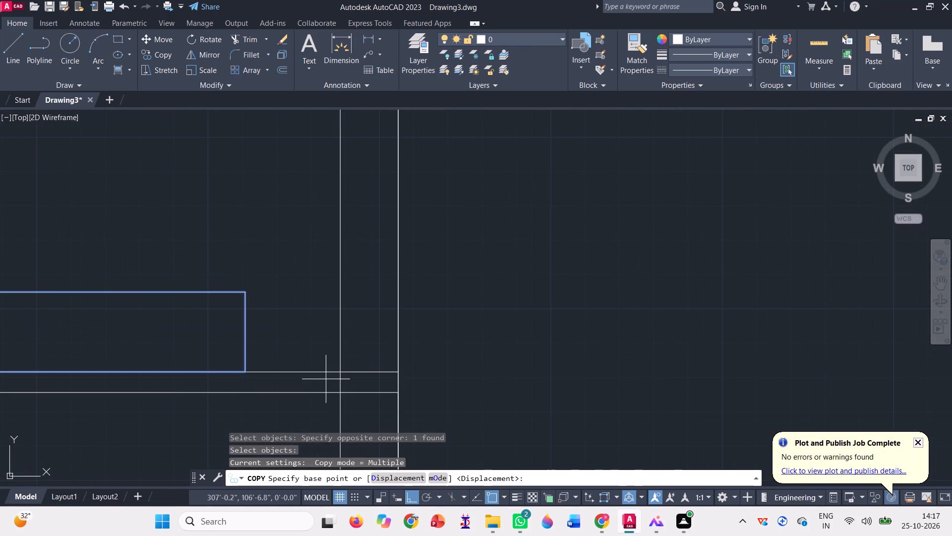
pyautogui.click(339, 367)
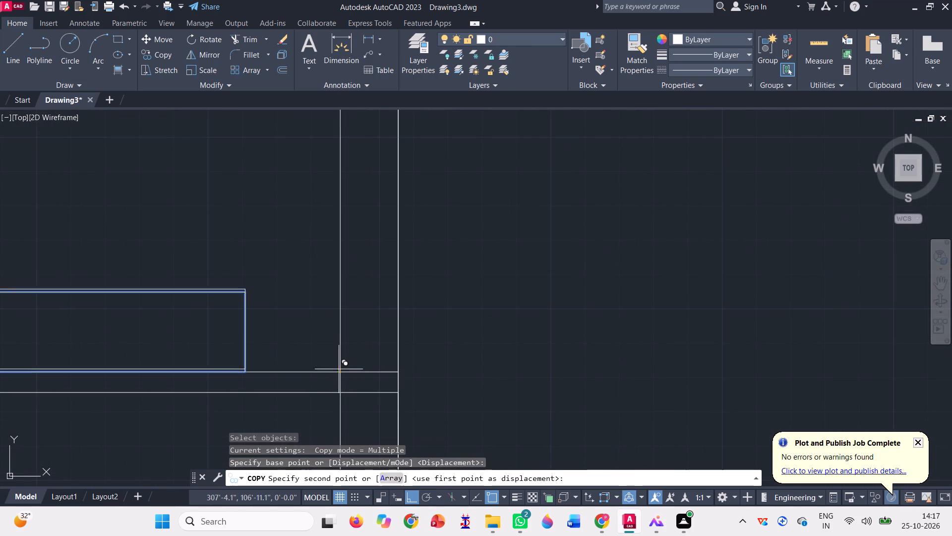
pyautogui.scroll(-3, 352, 428)
pyautogui.scroll(3, 361, 297)
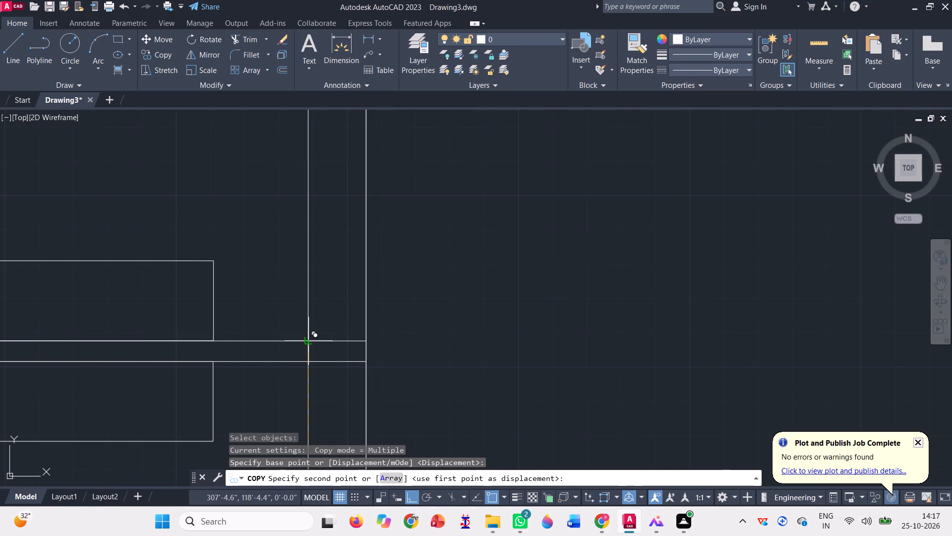
pyautogui.click(311, 337)
# Place two more copies on top of the following two floor slabs, at the slab top's intersection with the end strip's inner line.
pyautogui.scroll(-3, 329, 390)
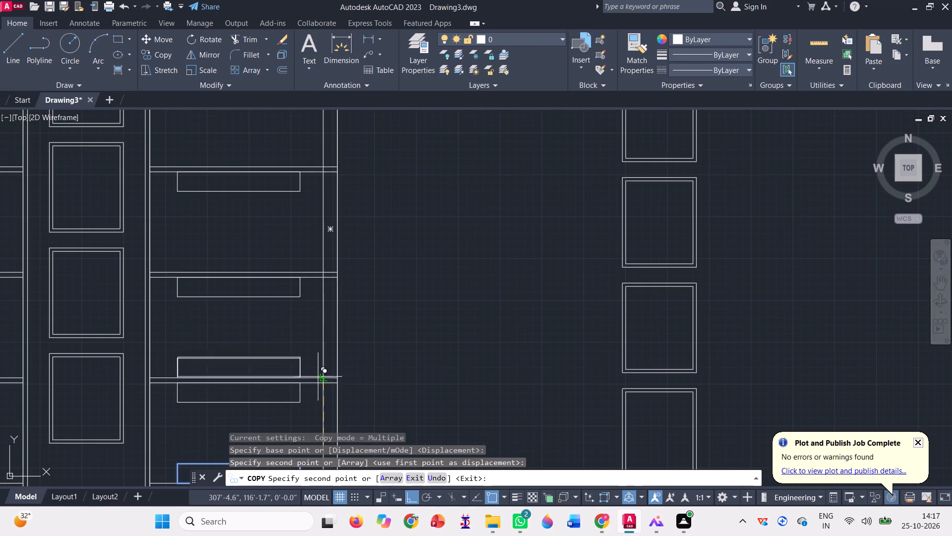
pyautogui.scroll(3, 323, 233)
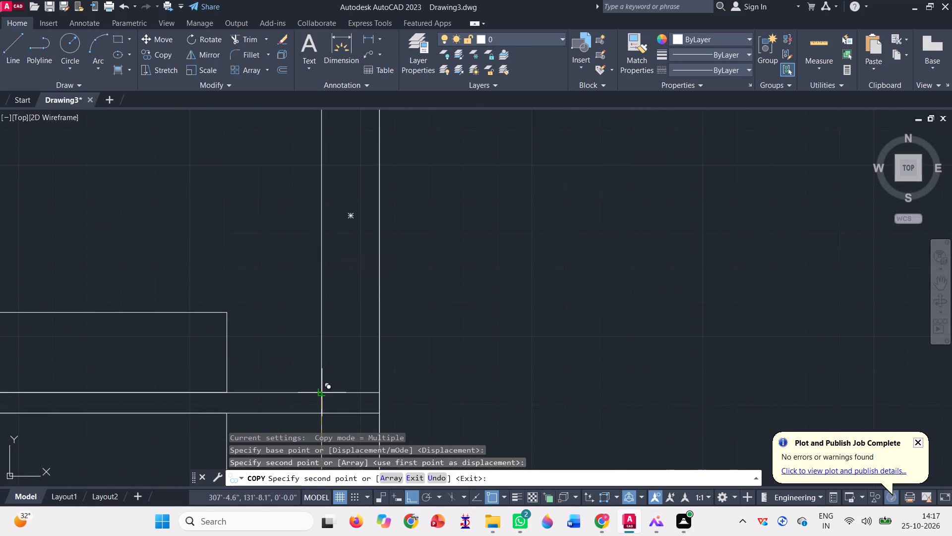
pyautogui.click(318, 390)
pyautogui.scroll(-3, 338, 403)
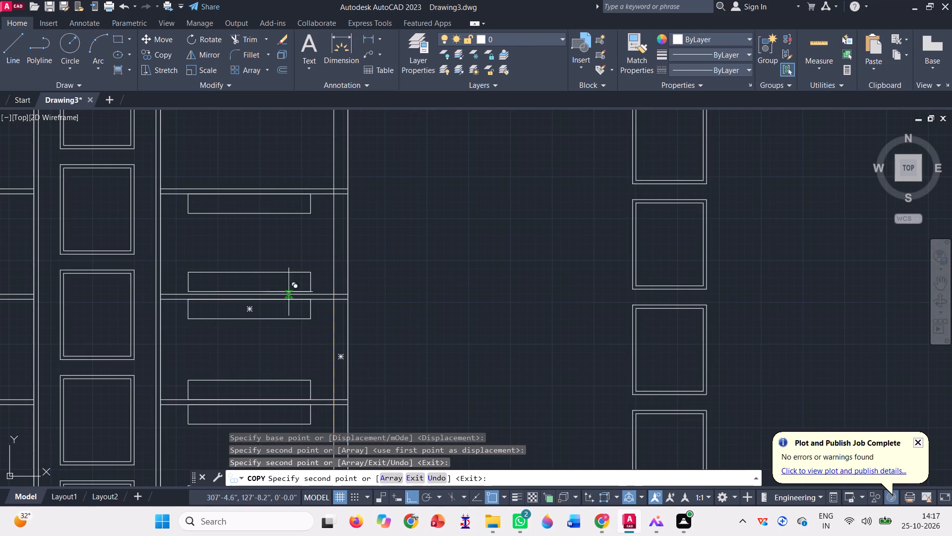
pyautogui.scroll(2, 316, 268)
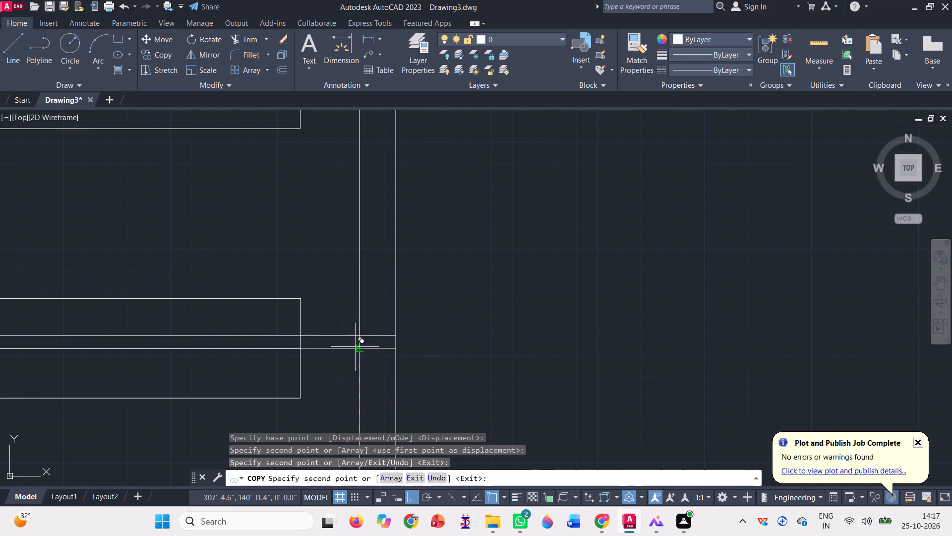
pyautogui.click(357, 333)
# Place a copy on top of the uppermost floor slab on the roof-band side, at the end strip's inner line.
pyautogui.scroll(-2, 346, 364)
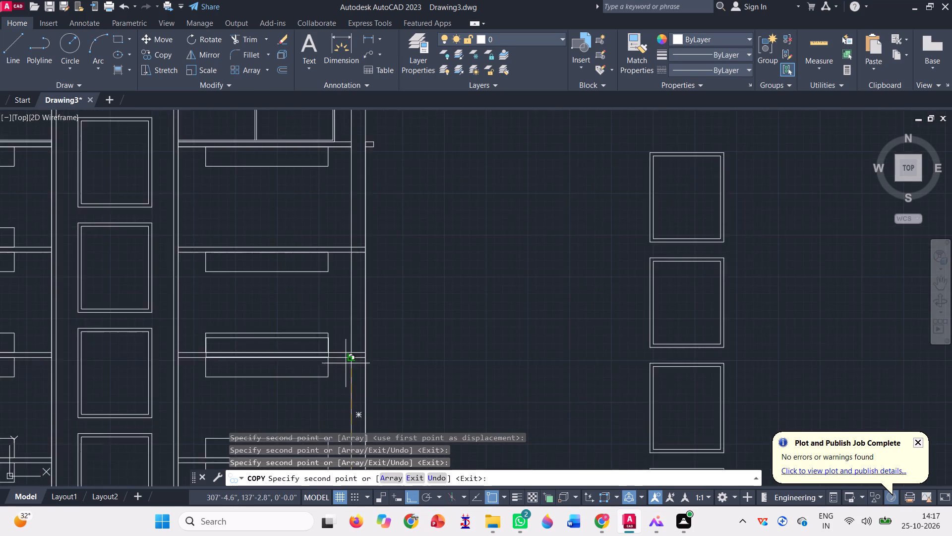
pyautogui.scroll(-1, 346, 363)
pyautogui.scroll(3, 341, 296)
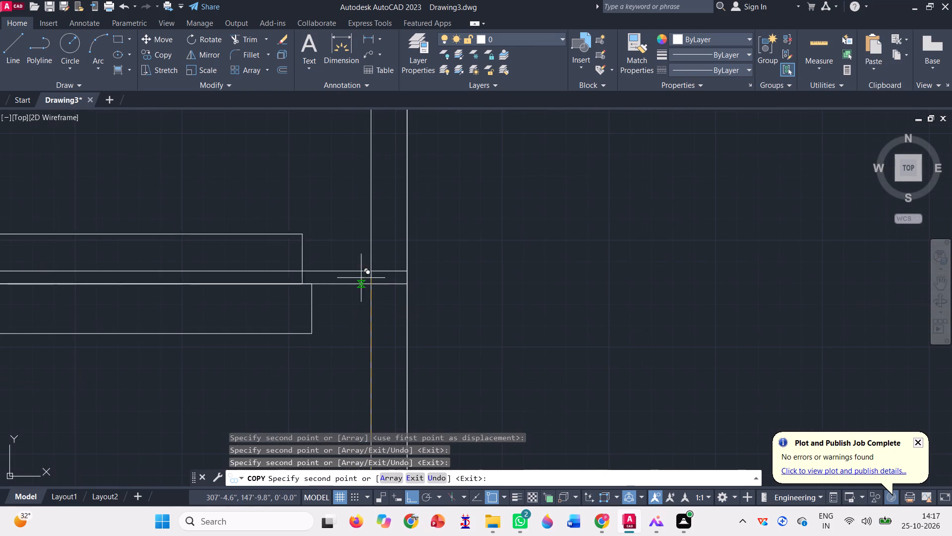
pyautogui.click(369, 265)
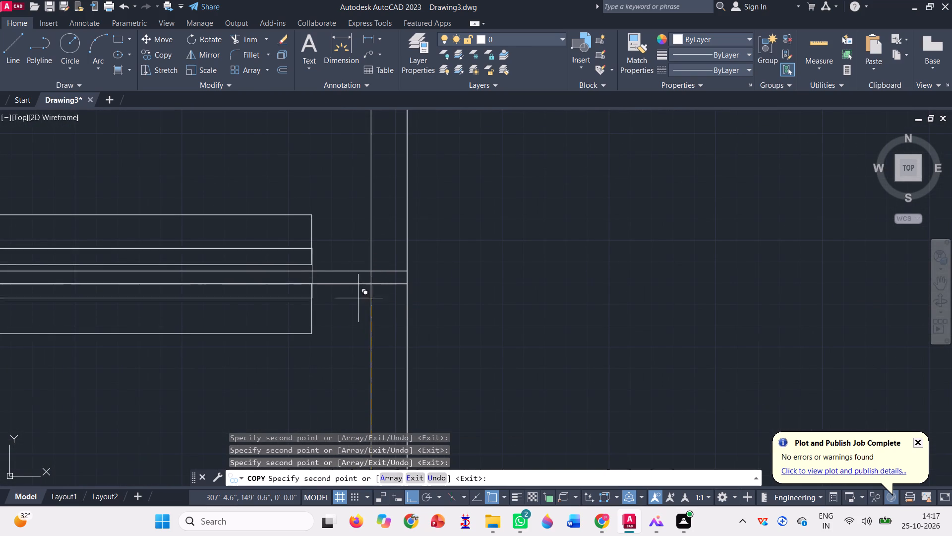
pyautogui.scroll(3, 376, 269)
pyautogui.click(349, 271)
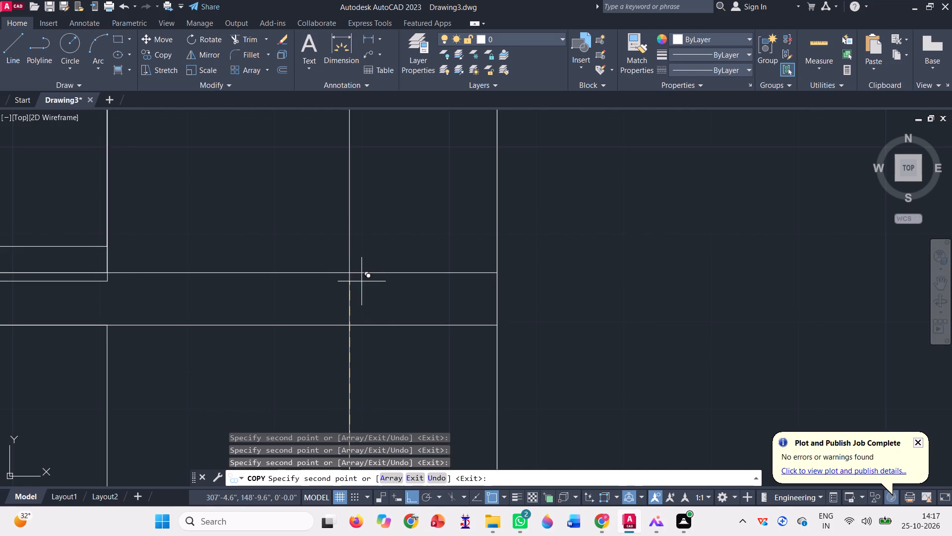
pyautogui.scroll(-2, 453, 305)
pyautogui.press('space')
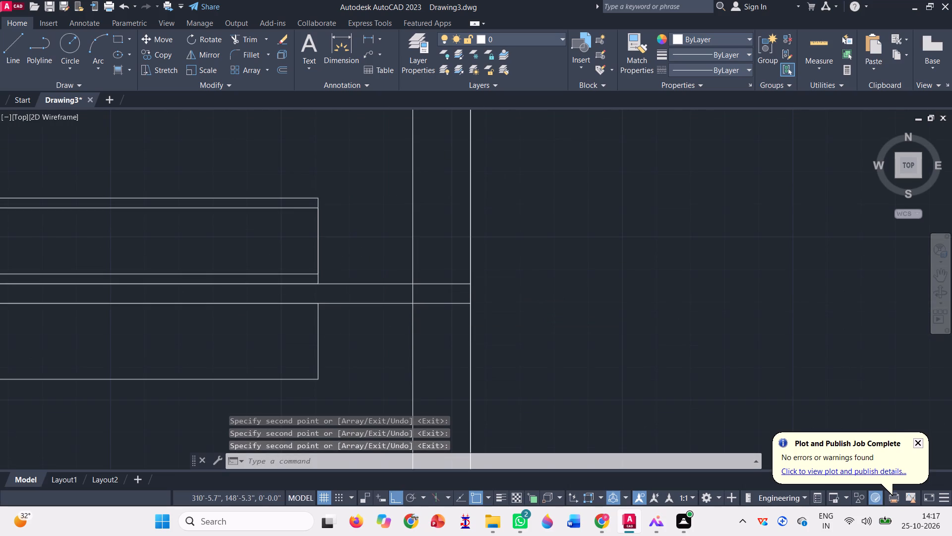
# Delete the misplaced duplicate rectangle floating just above the uppermost floor slab on the roof-band side.
pyautogui.scroll(-1, 539, 305)
pyautogui.scroll(3, 291, 288)
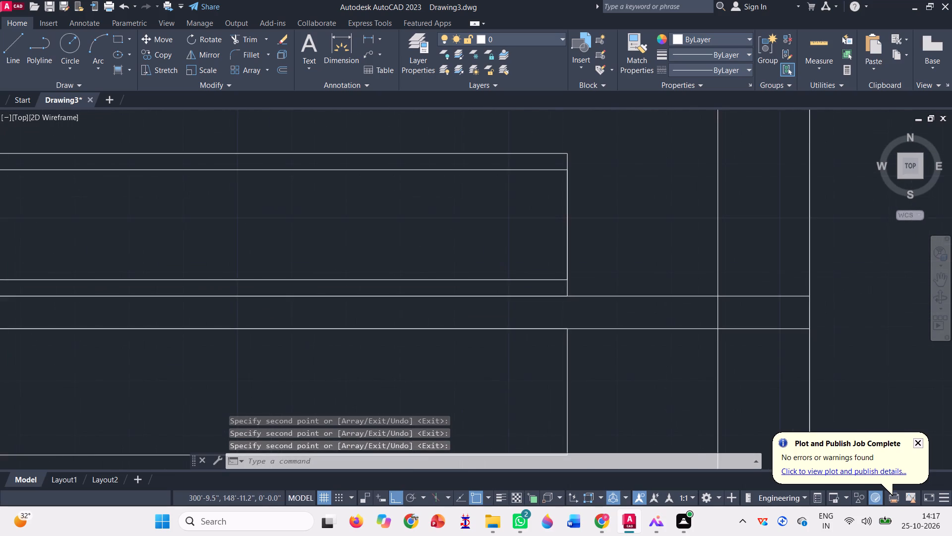
pyautogui.click(292, 287)
pyautogui.click(276, 245)
pyautogui.scroll(-3, 281, 273)
pyautogui.scroll(-1, 336, 306)
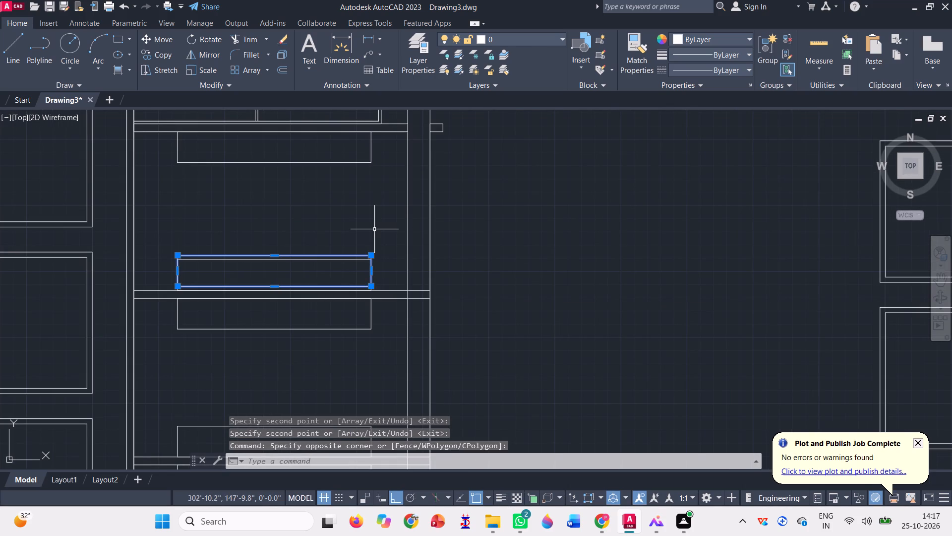
pyautogui.press('Delete')
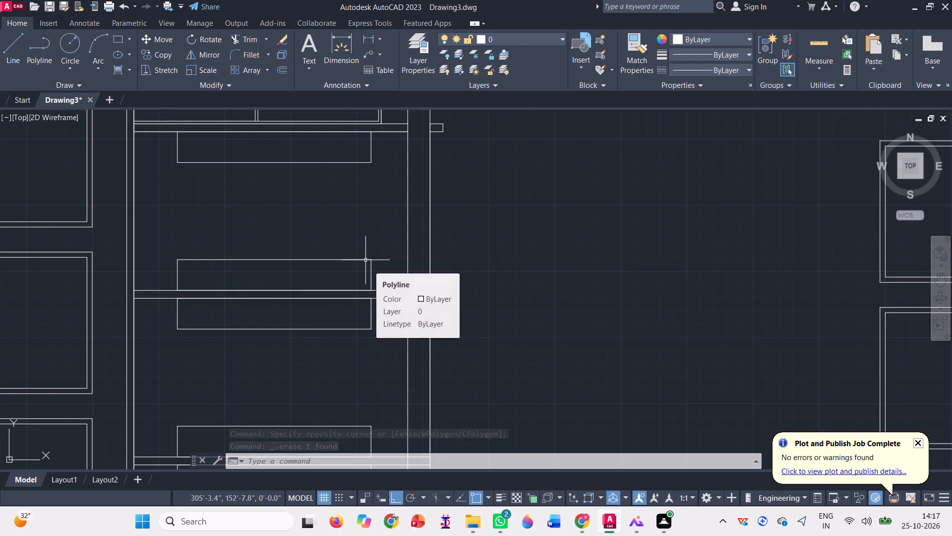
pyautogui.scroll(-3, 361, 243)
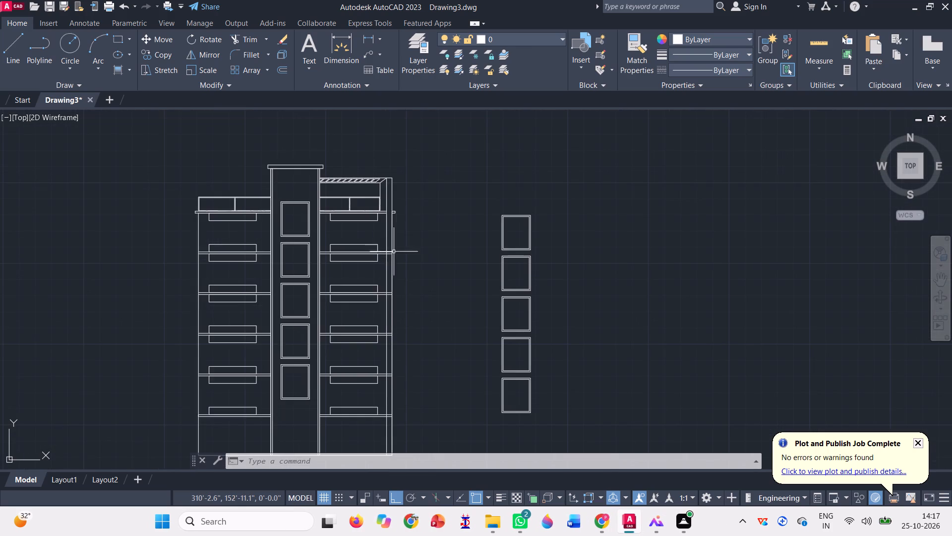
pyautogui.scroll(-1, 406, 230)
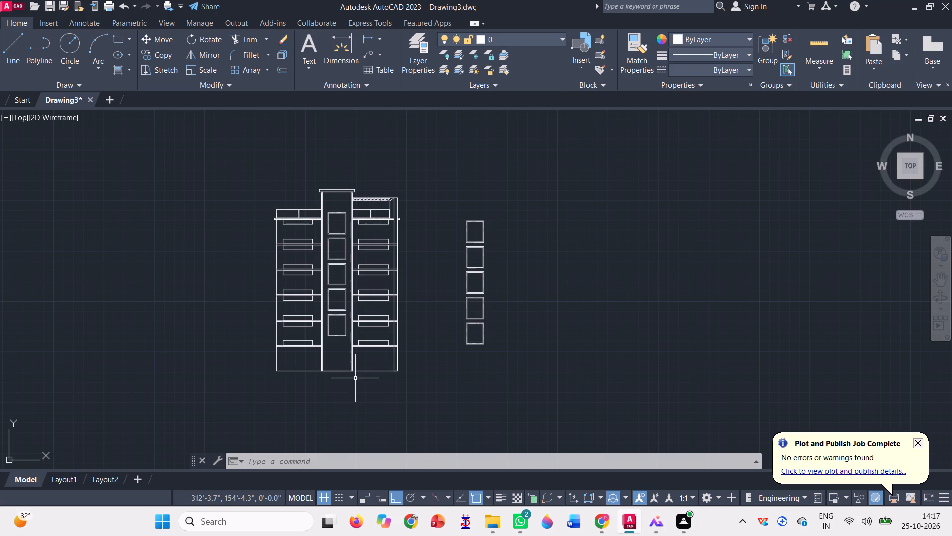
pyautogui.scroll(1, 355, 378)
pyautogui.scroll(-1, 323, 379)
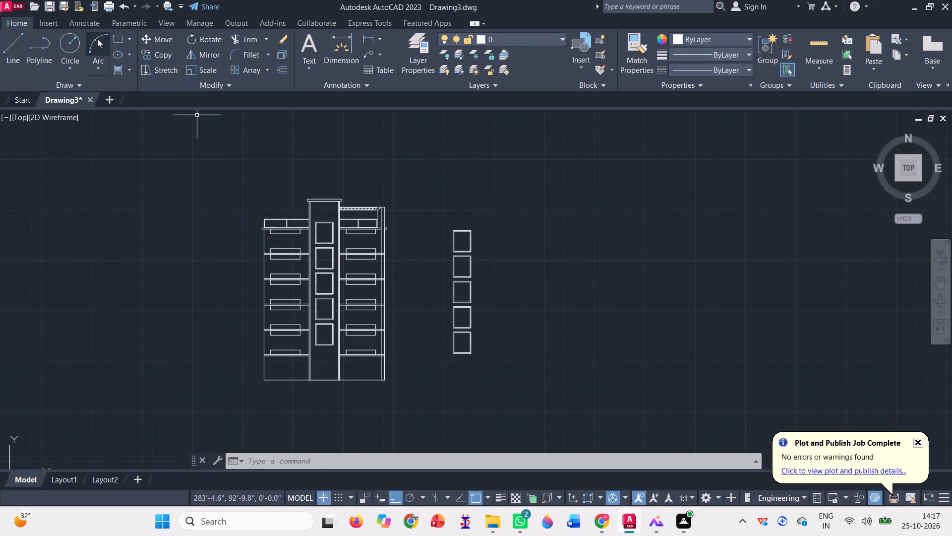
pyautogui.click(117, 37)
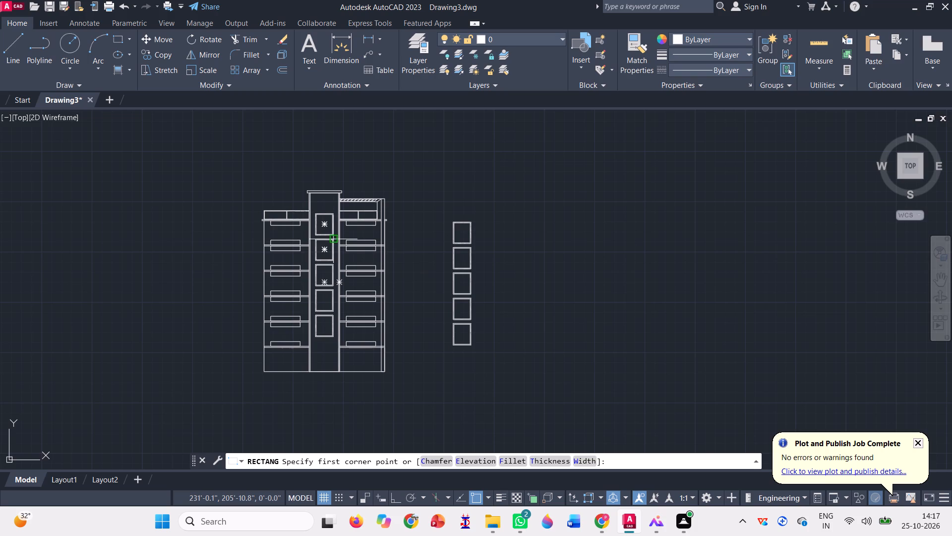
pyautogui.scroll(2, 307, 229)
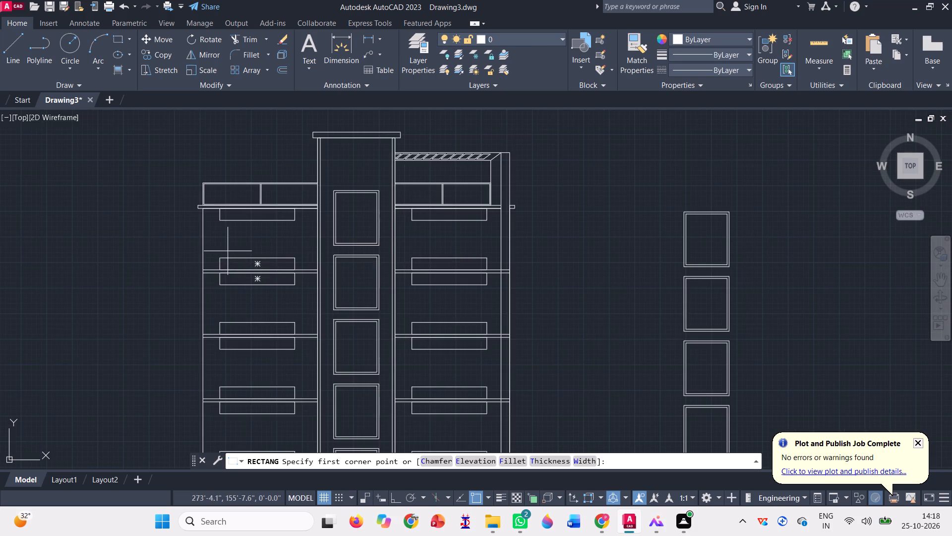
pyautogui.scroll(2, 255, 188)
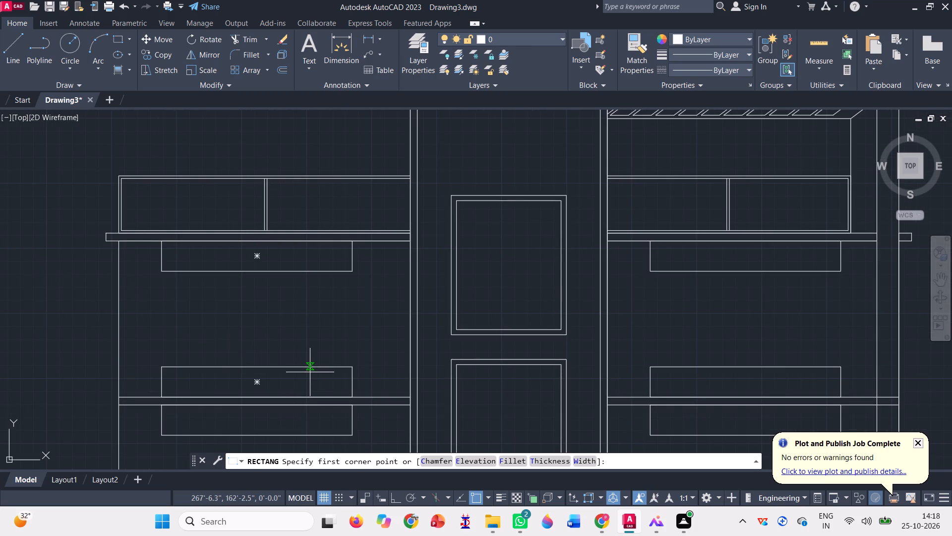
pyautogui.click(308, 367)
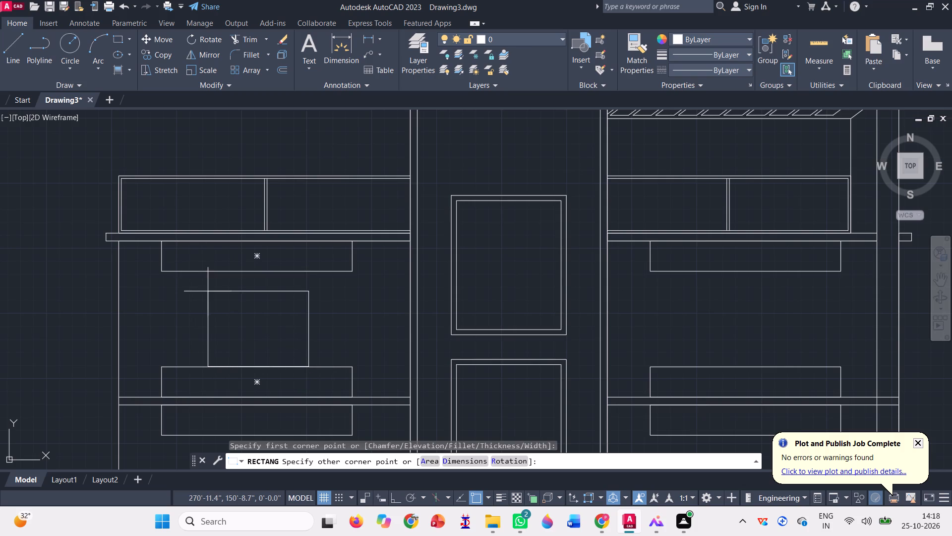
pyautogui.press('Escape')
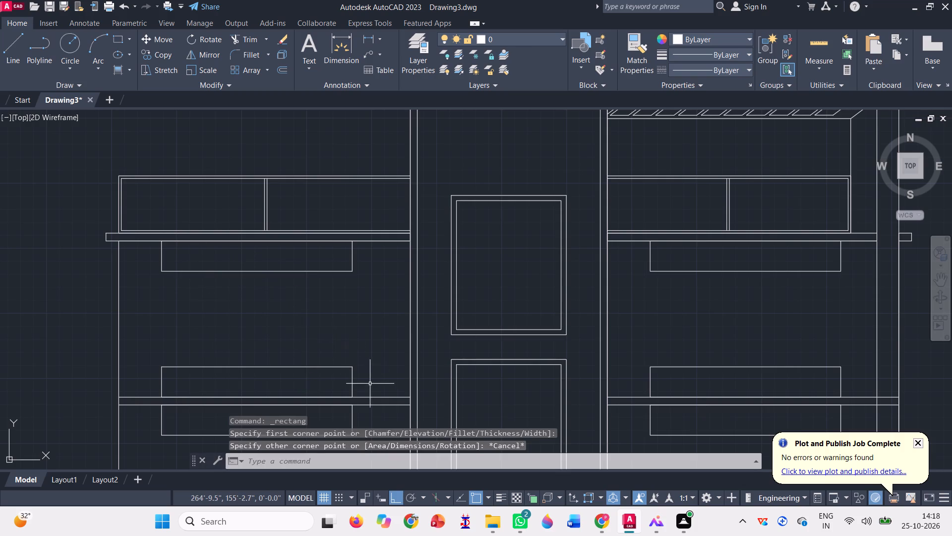
# Delete the four shallow rectangles in the top two storeys of the wing opposite the roof band.
pyautogui.click(372, 385)
pyautogui.click(278, 254)
pyautogui.press('Delete')
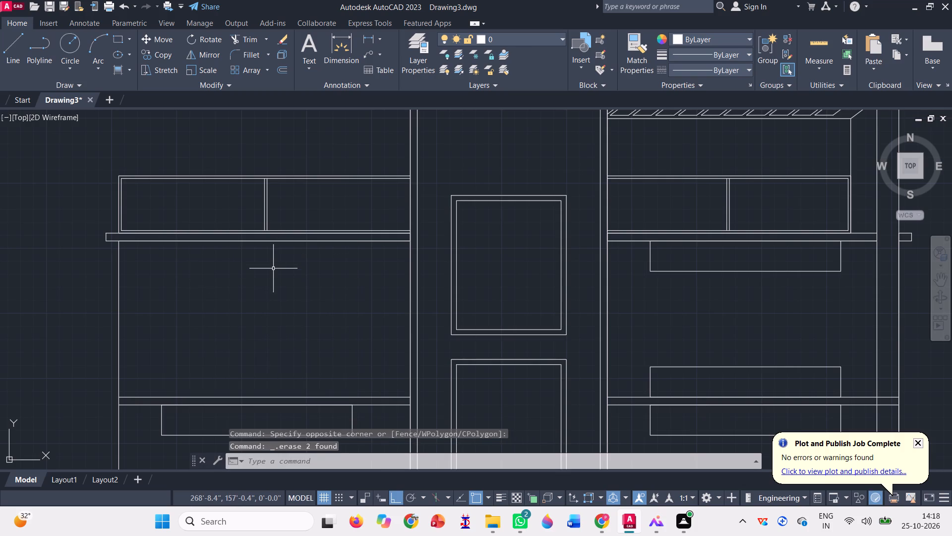
pyautogui.scroll(-2, 273, 268)
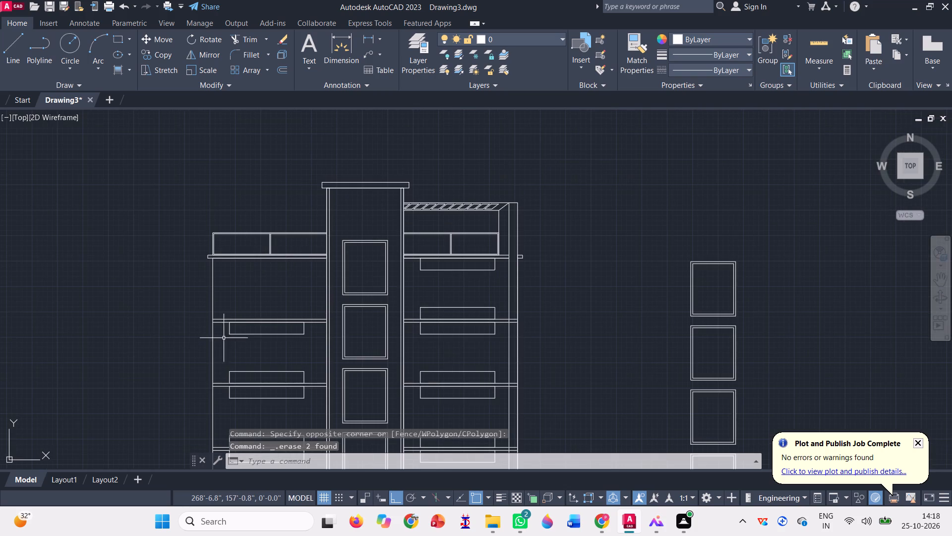
pyautogui.click(236, 377)
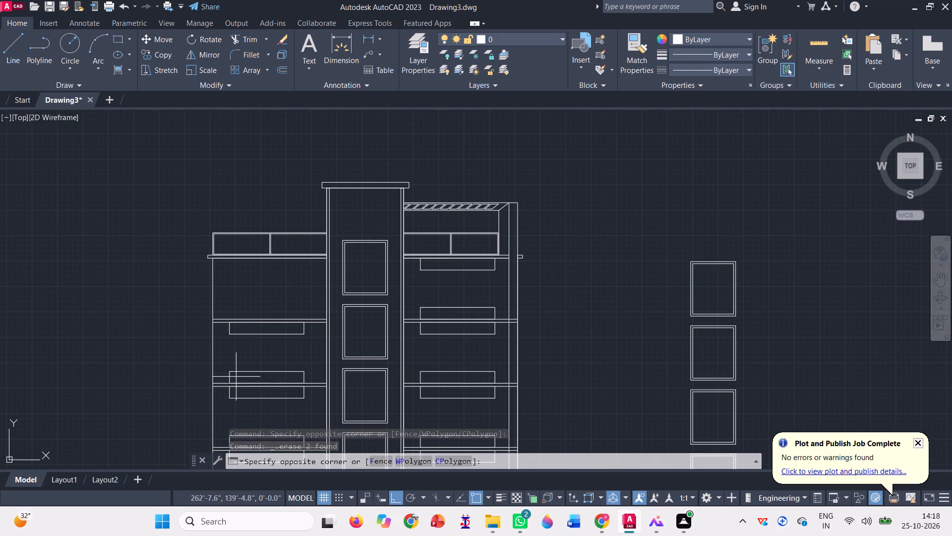
pyautogui.click(225, 333)
pyautogui.press('Delete')
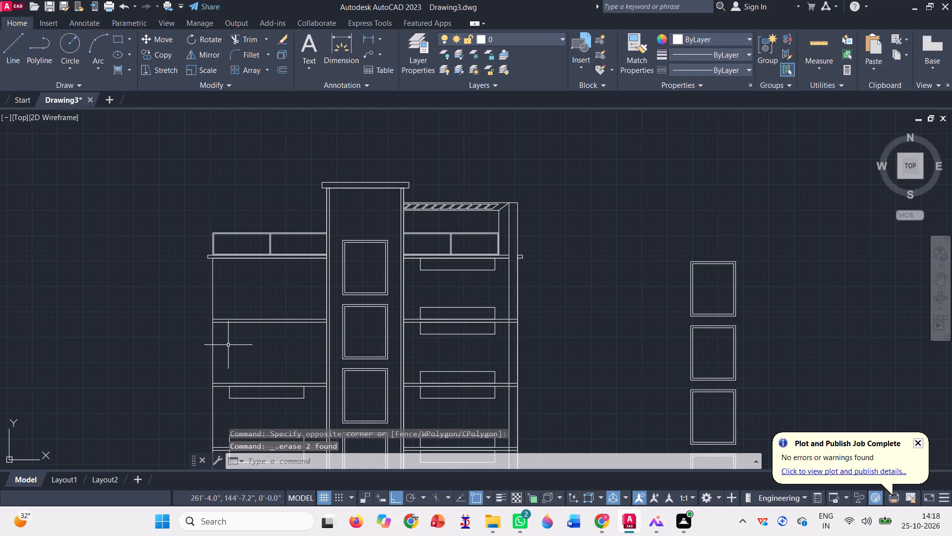
# Delete the four shallow rectangles in the third and fourth storeys from the top of the wing opposite the roof band.
pyautogui.scroll(-2, 229, 341)
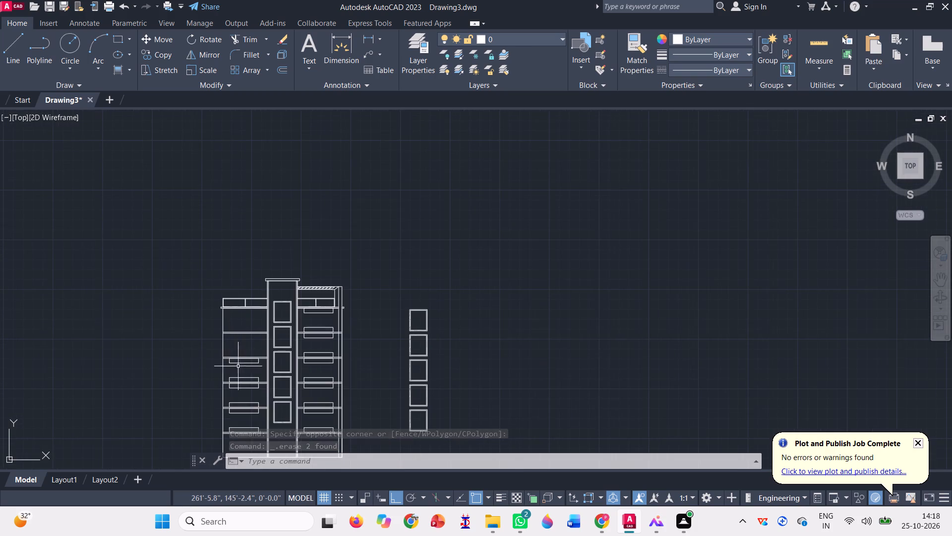
pyautogui.scroll(3, 240, 374)
pyautogui.click(252, 395)
pyautogui.click(215, 324)
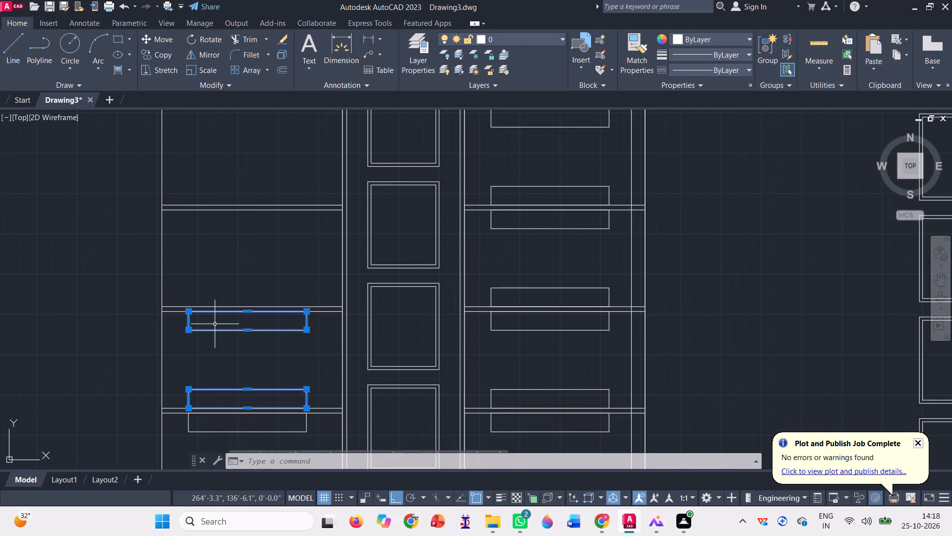
pyautogui.press('Delete')
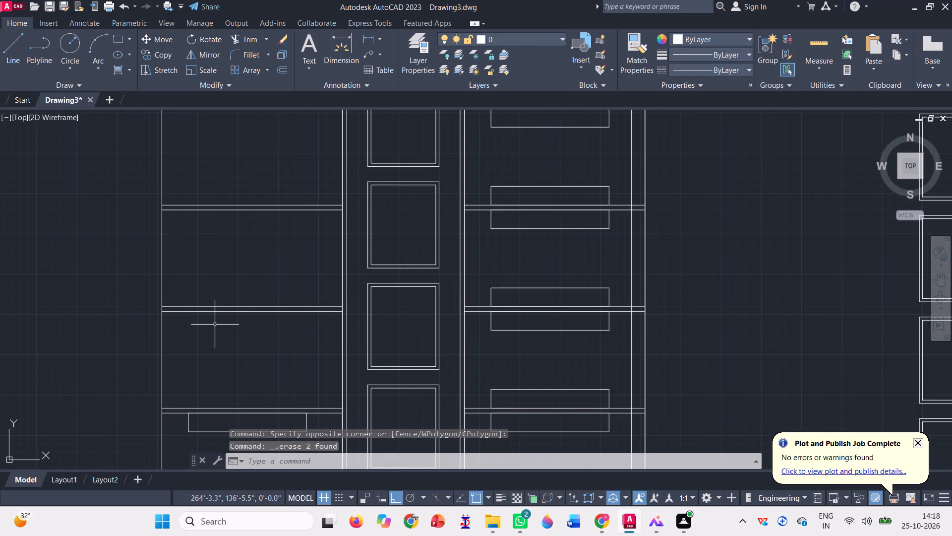
pyautogui.scroll(-2, 219, 249)
pyautogui.scroll(1, 209, 378)
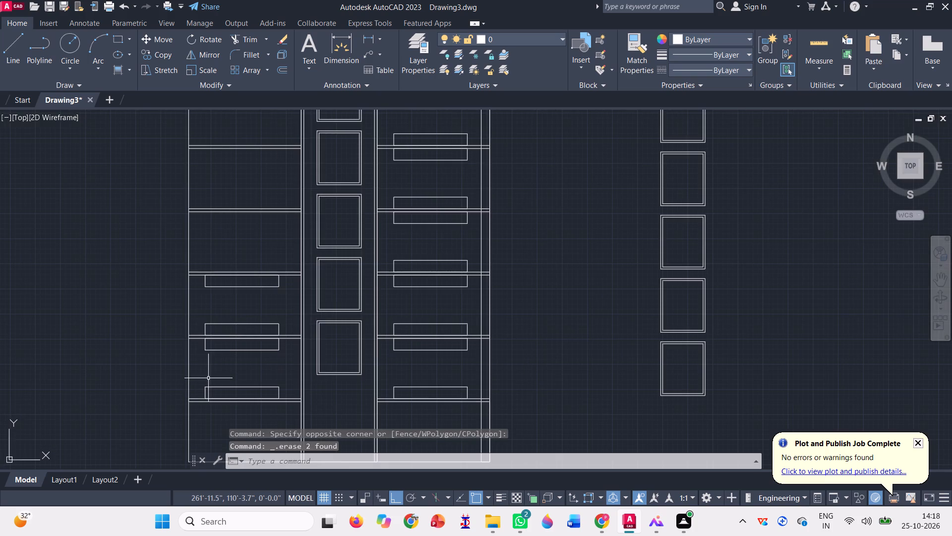
pyautogui.click(230, 327)
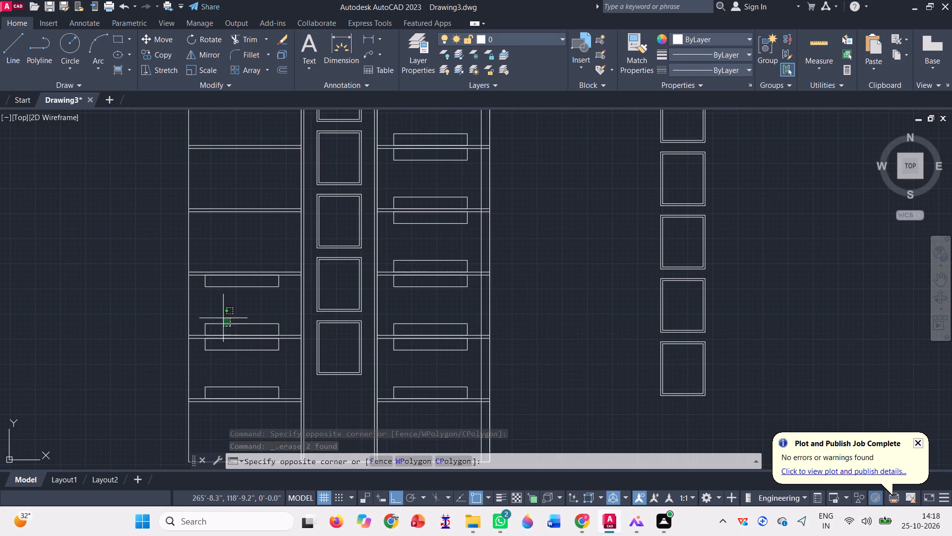
pyautogui.click(206, 283)
pyautogui.press('Delete')
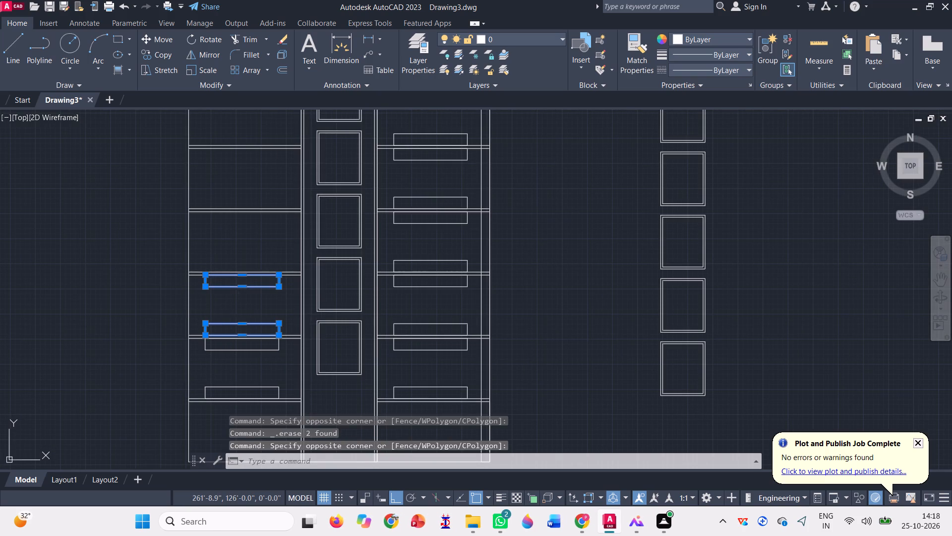
# Delete the last two shallow rectangles, between the two lowest slabs of the wing opposite the roof band.
pyautogui.scroll(1, 235, 406)
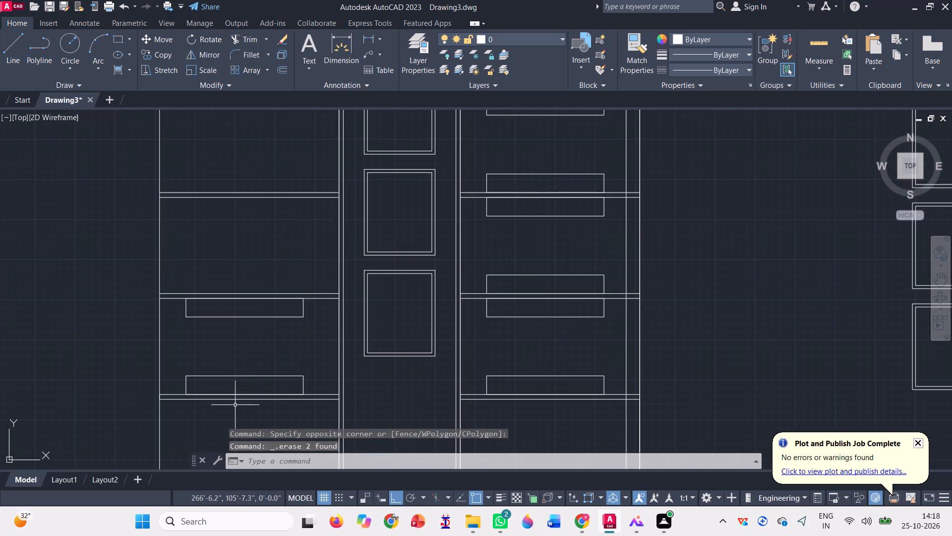
pyautogui.click(226, 387)
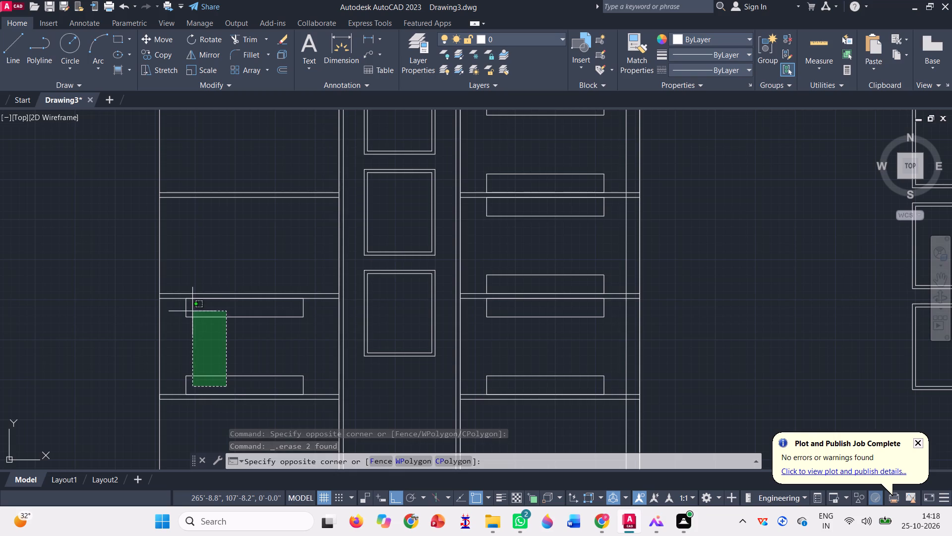
pyautogui.click(192, 310)
pyautogui.scroll(-2, 207, 359)
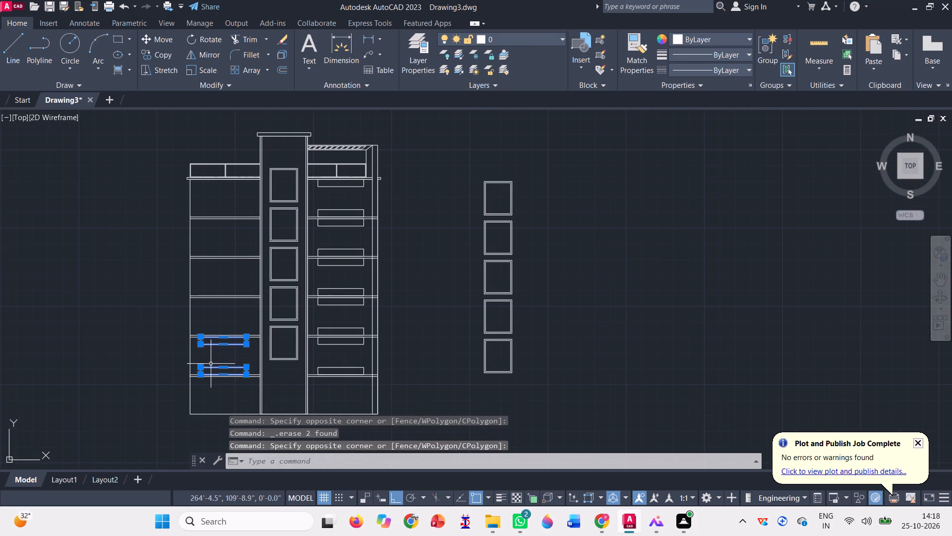
pyautogui.press('Delete')
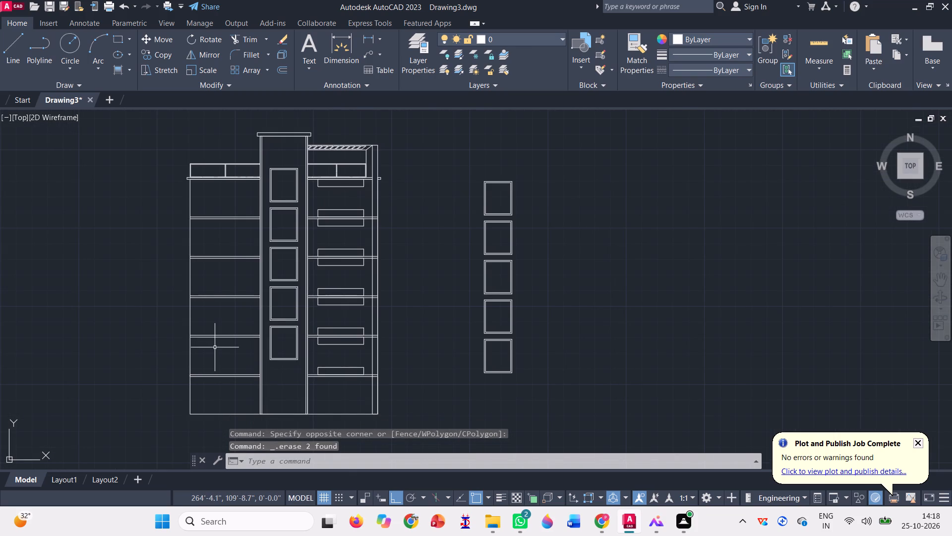
# On the roof-band side, delete the four shallow rectangles between the lowest floor slab and the third slab up.
pyautogui.scroll(2, 259, 347)
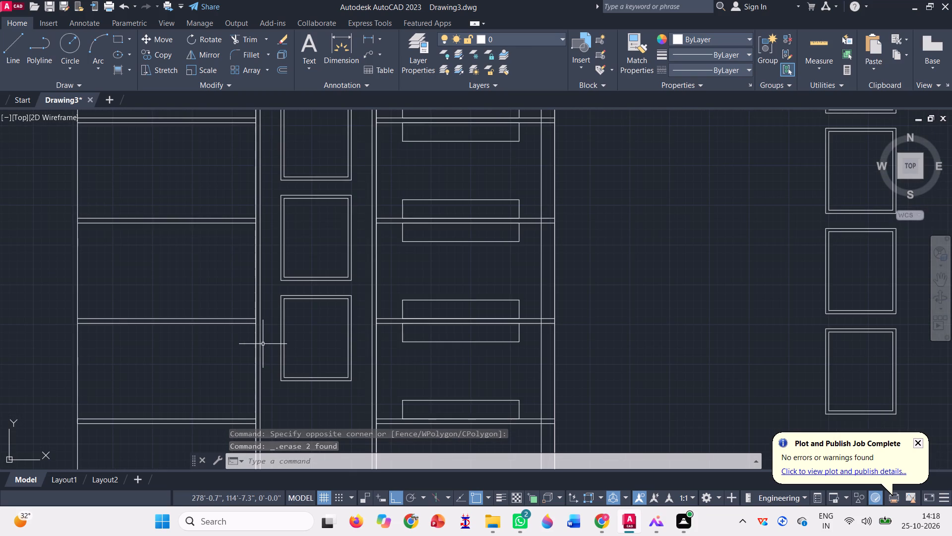
pyautogui.click(439, 402)
pyautogui.click(410, 340)
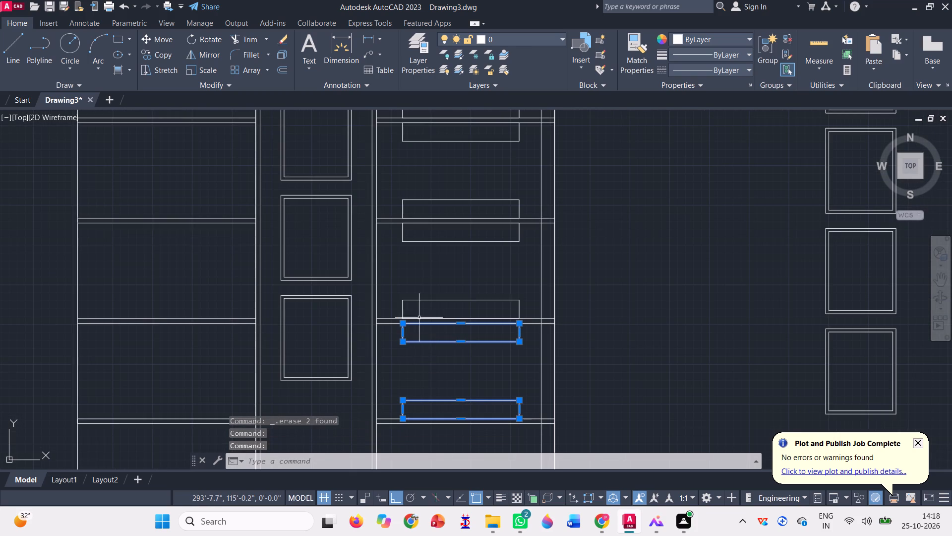
pyautogui.click(419, 299)
pyautogui.click(419, 246)
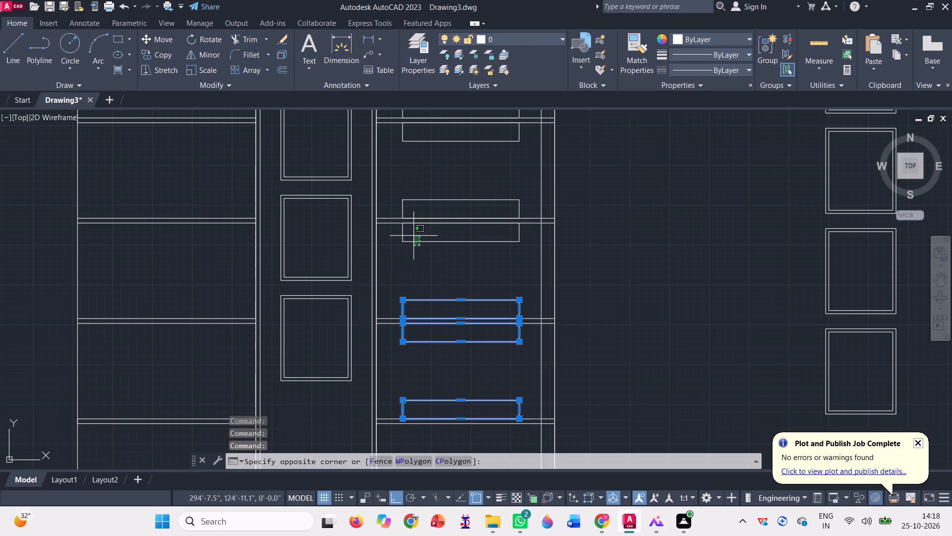
pyautogui.click(413, 235)
pyautogui.press('Delete')
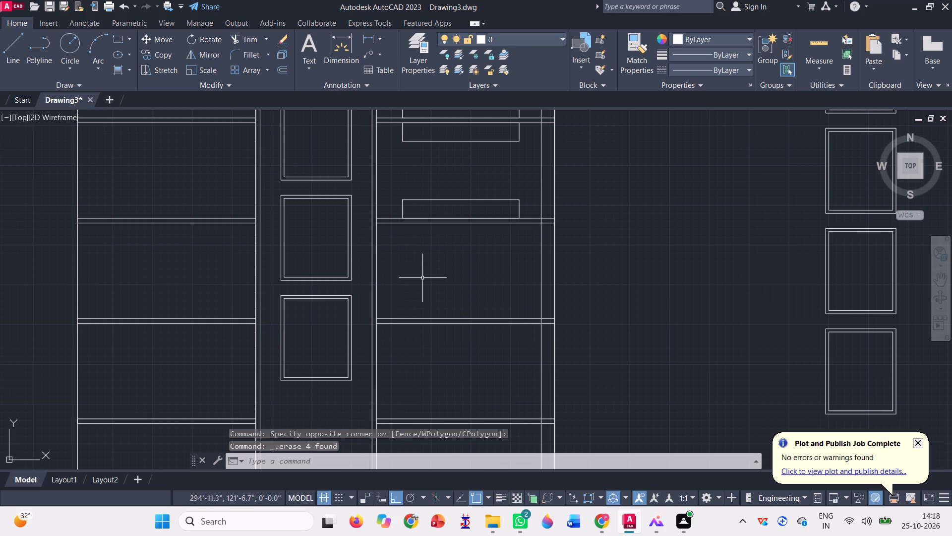
# Delete the two shallow rectangles between the third and fourth floor slabs from the bottom on the roof-band side.
pyautogui.scroll(-1, 397, 334)
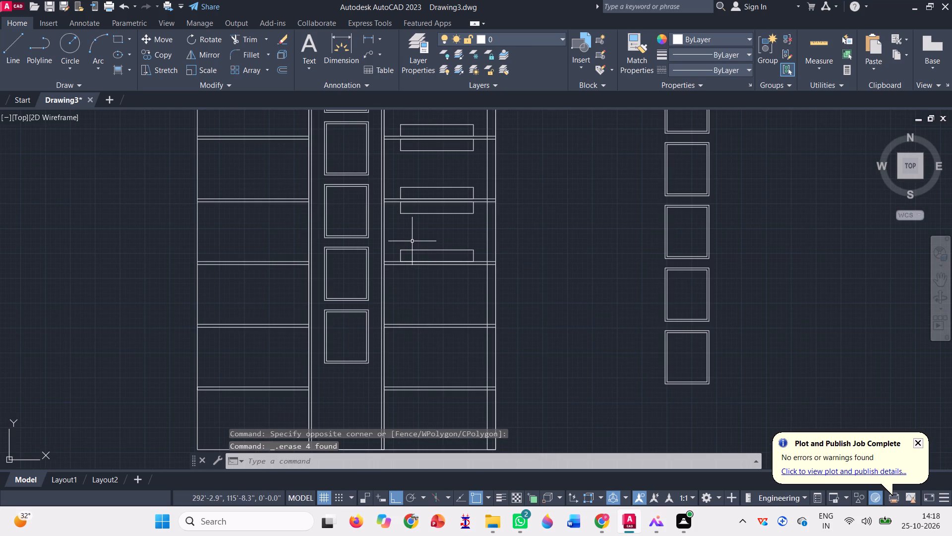
pyautogui.click(413, 248)
pyautogui.click(414, 250)
pyautogui.click(412, 249)
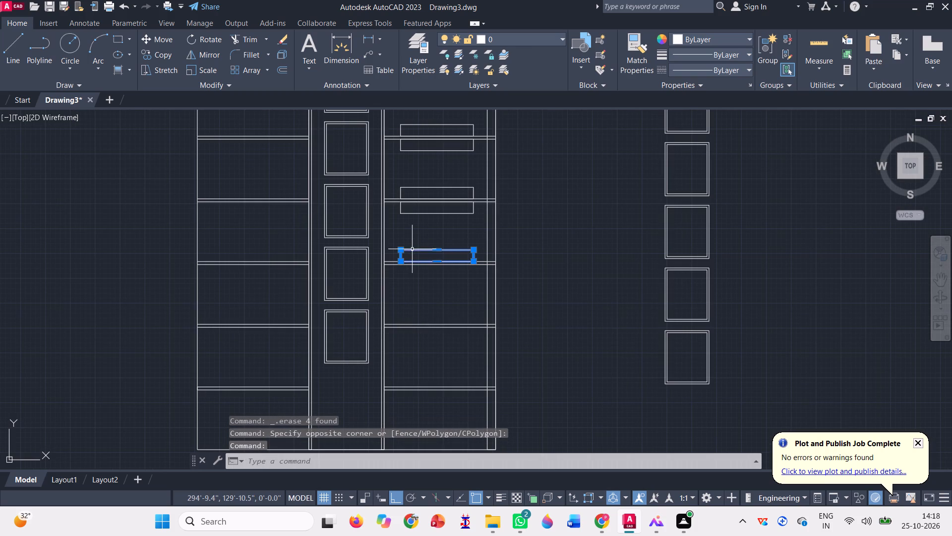
pyautogui.click(409, 210)
pyautogui.click(417, 223)
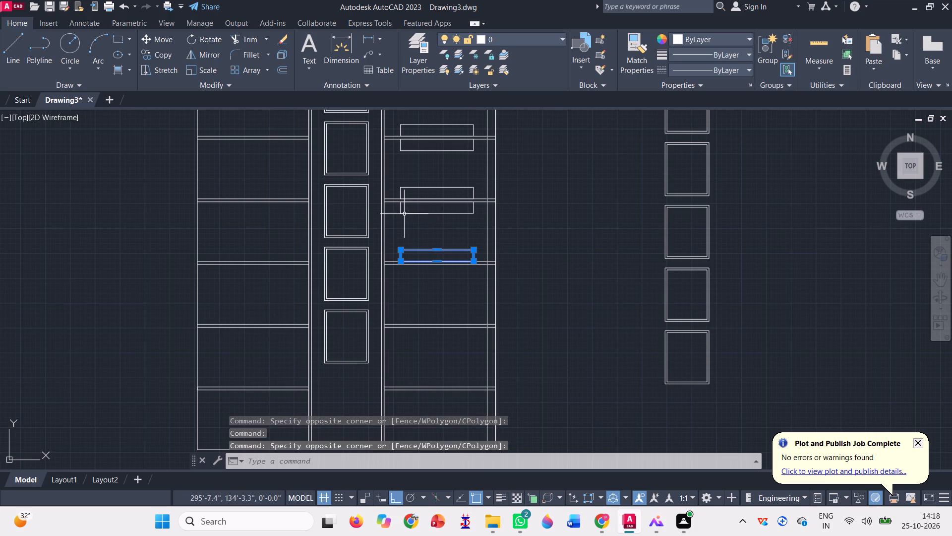
pyautogui.click(404, 212)
pyautogui.press('Delete')
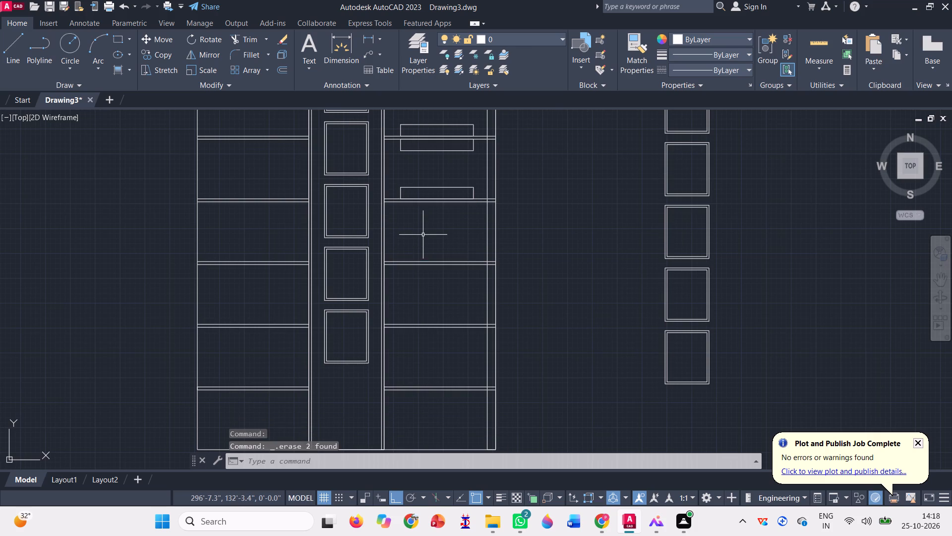
# Delete the four remaining shallow rectangles in the top two storeys of the wing on the roof-band side.
pyautogui.scroll(-1, 425, 245)
pyautogui.scroll(2, 446, 134)
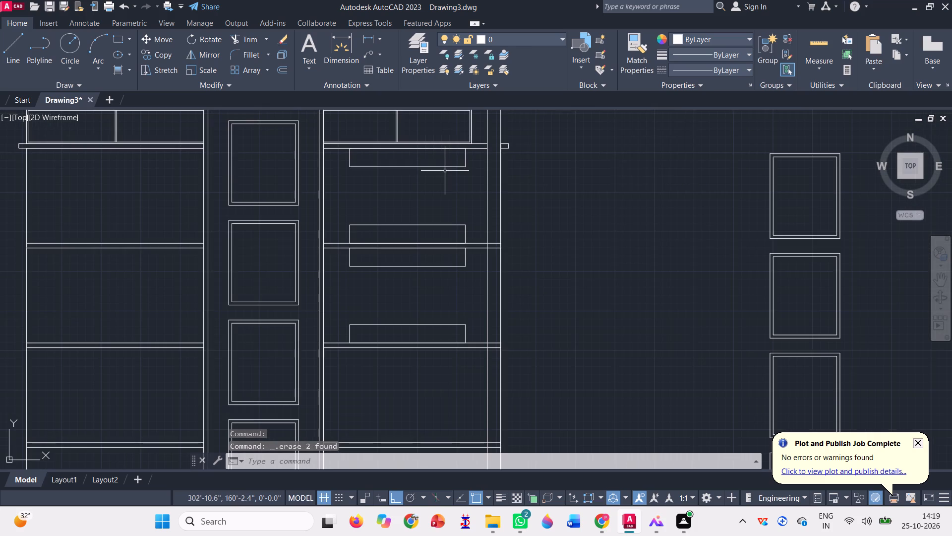
pyautogui.click(439, 166)
pyautogui.click(423, 227)
pyautogui.click(422, 223)
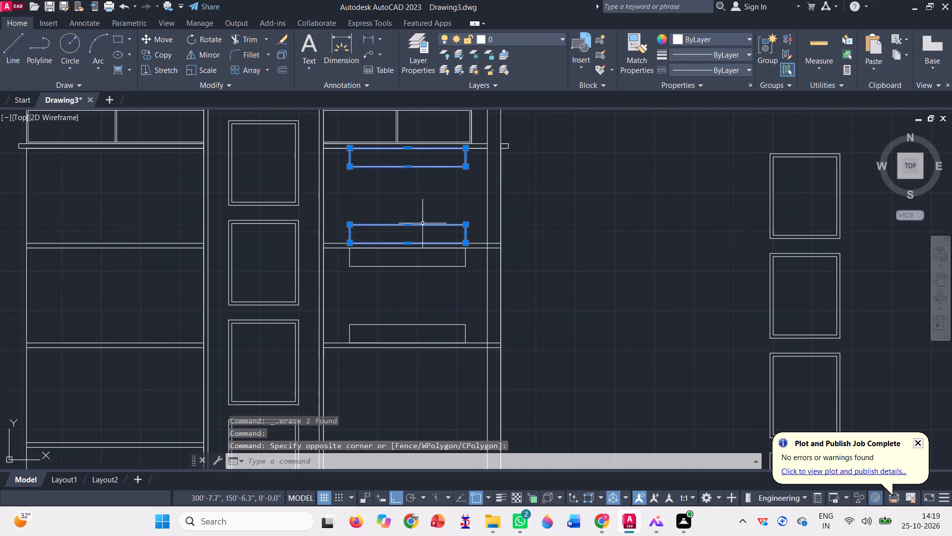
pyautogui.press('Delete')
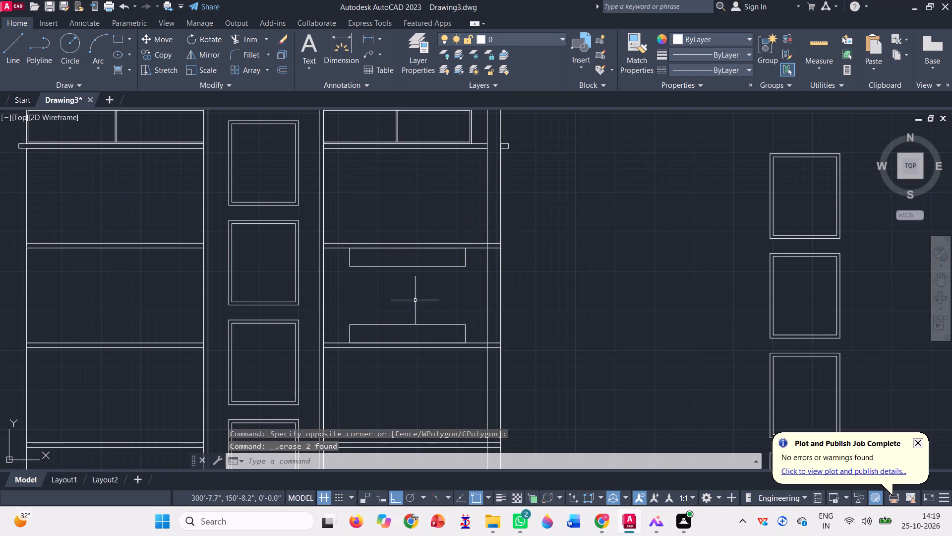
pyautogui.click(401, 269)
pyautogui.click(392, 264)
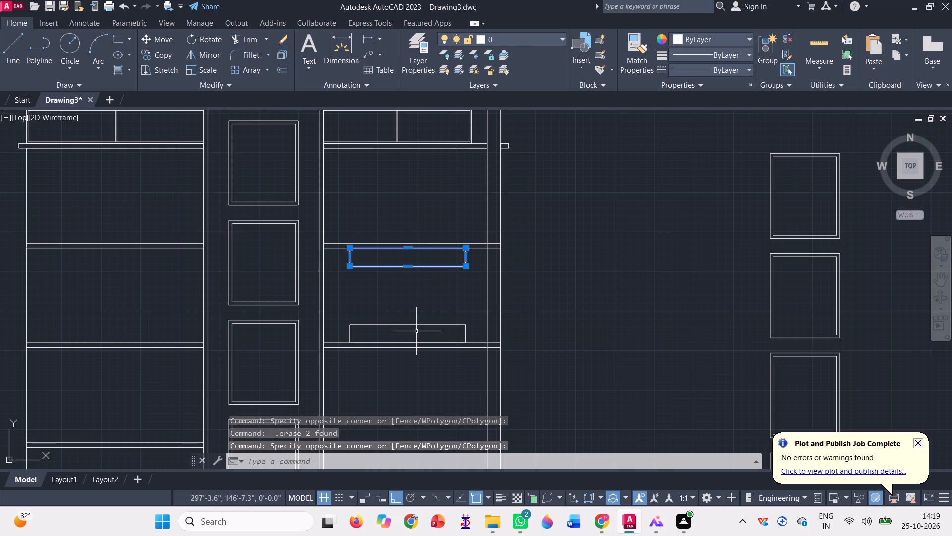
pyautogui.click(418, 331)
pyautogui.click(406, 316)
pyautogui.scroll(-2, 427, 338)
pyautogui.press('Delete')
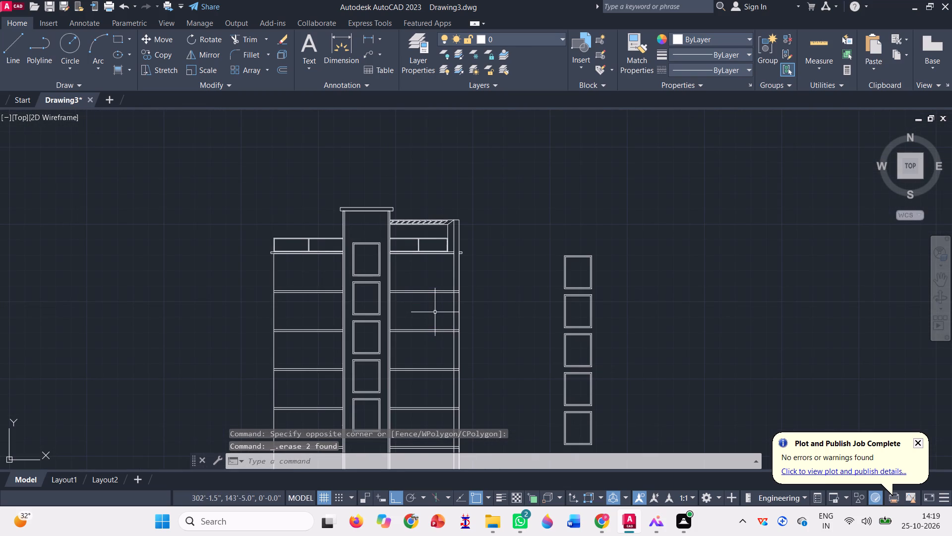
# Draw a rectangle about 8'-7" square in the top storey of the wing opposite the roof band, between its slabs.
pyautogui.scroll(3, 315, 253)
pyautogui.scroll(-1, 275, 262)
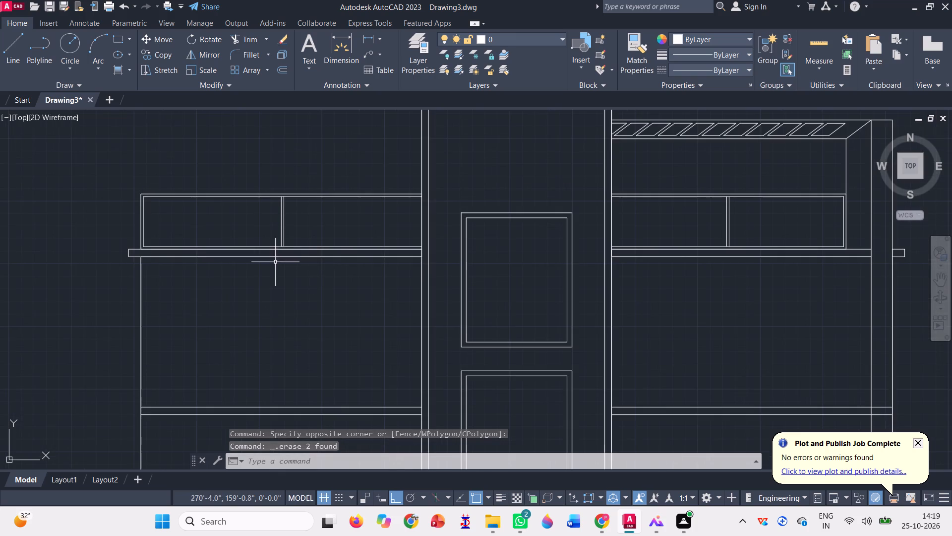
pyautogui.scroll(1, 267, 375)
pyautogui.scroll(1, 226, 334)
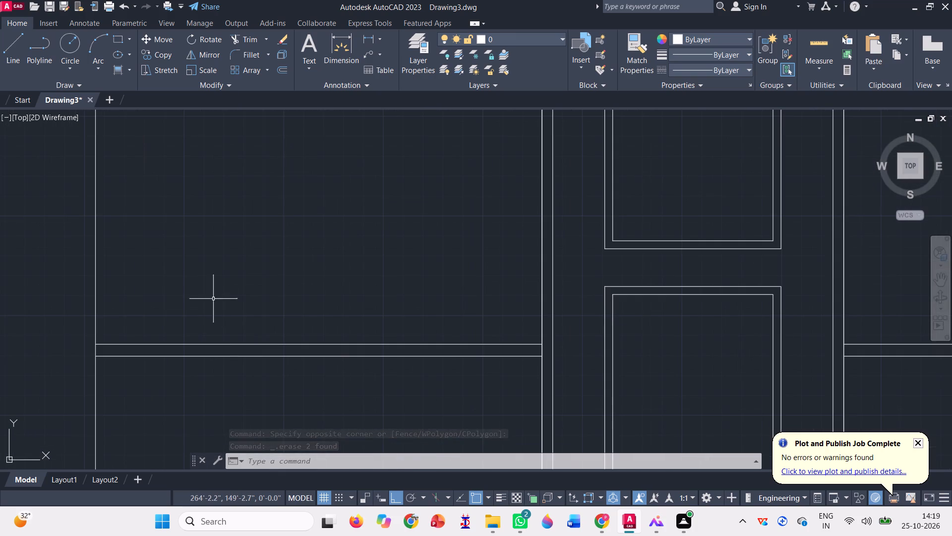
pyautogui.click(936, 276)
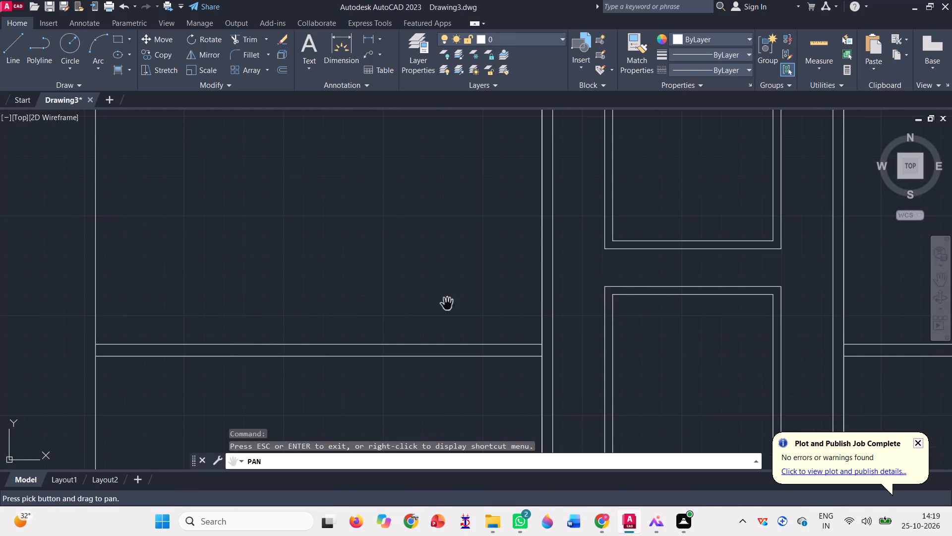
pyautogui.moveTo(360, 249); pyautogui.dragTo(368, 285)
pyautogui.press('Escape')
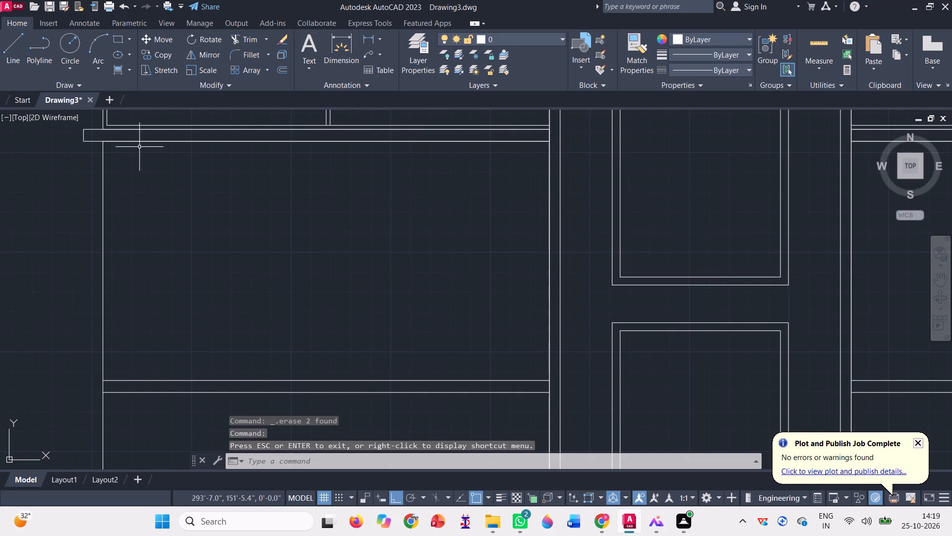
pyautogui.click(121, 39)
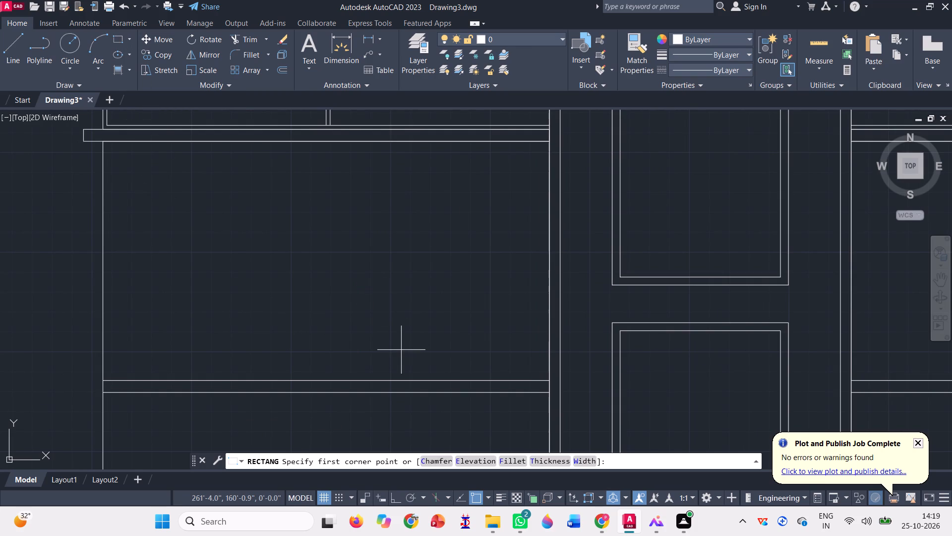
pyautogui.click(435, 362)
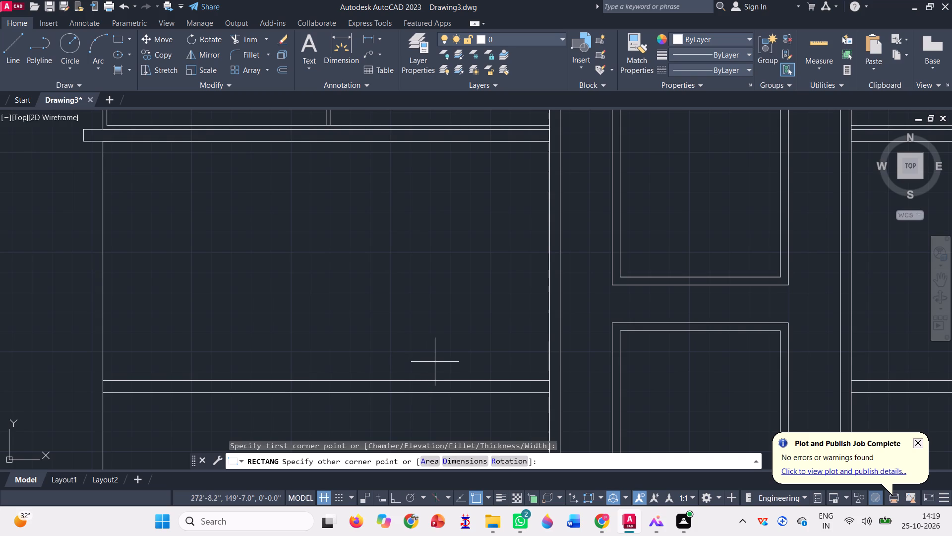
pyautogui.click(230, 157)
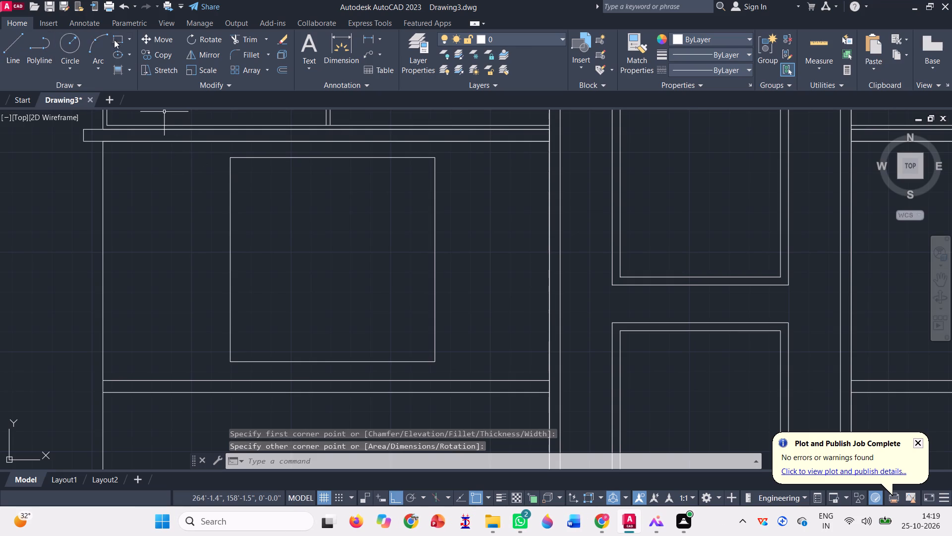
pyautogui.press('Escape')
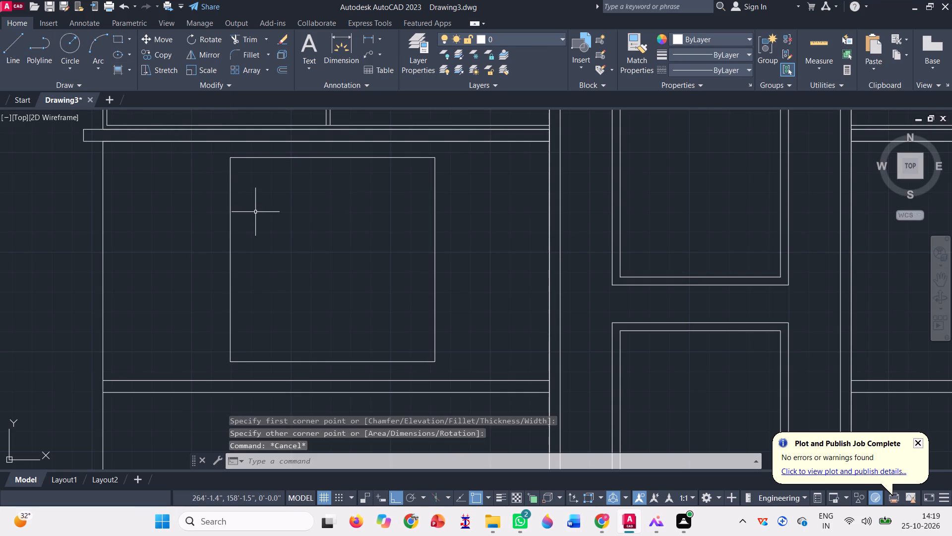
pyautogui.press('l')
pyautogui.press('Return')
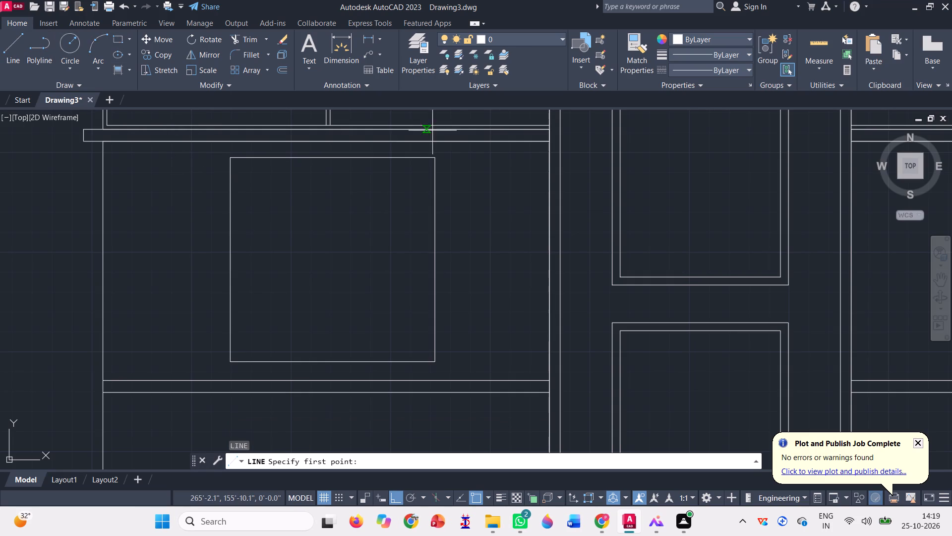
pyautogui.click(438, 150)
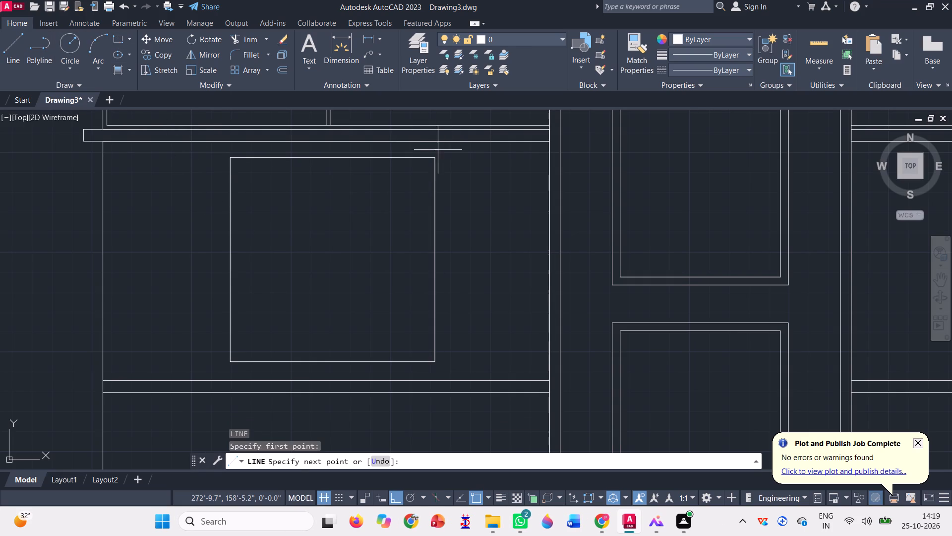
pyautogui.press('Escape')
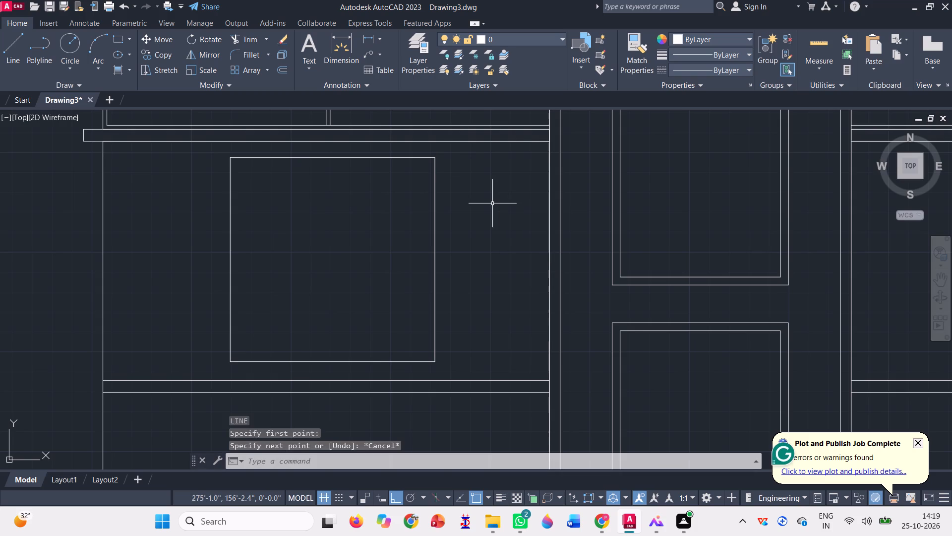
# Draw horizontal lines about 1'-4" and 1'-6" long from the rectangle's upper and lower corners towards the central block.
pyautogui.press('l')
pyautogui.press('Return')
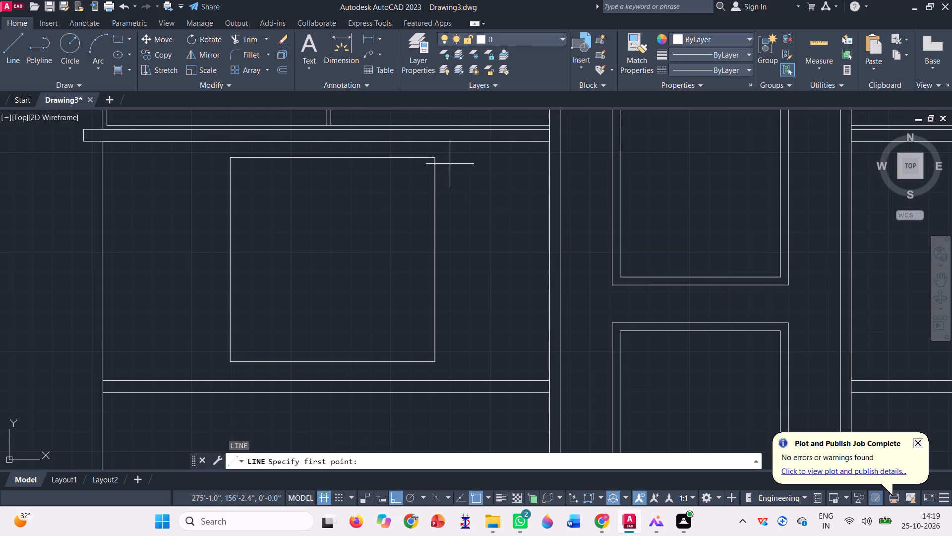
pyautogui.click(433, 158)
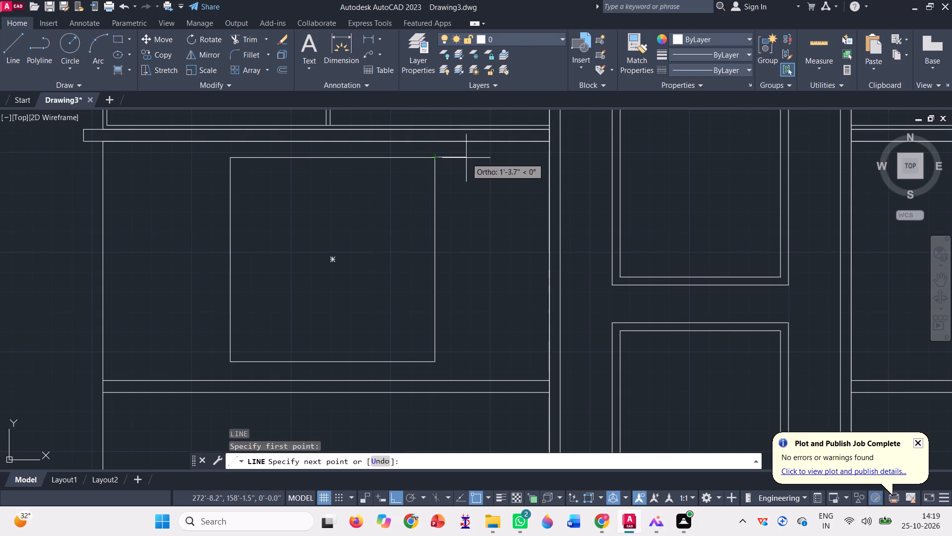
pyautogui.click(468, 157)
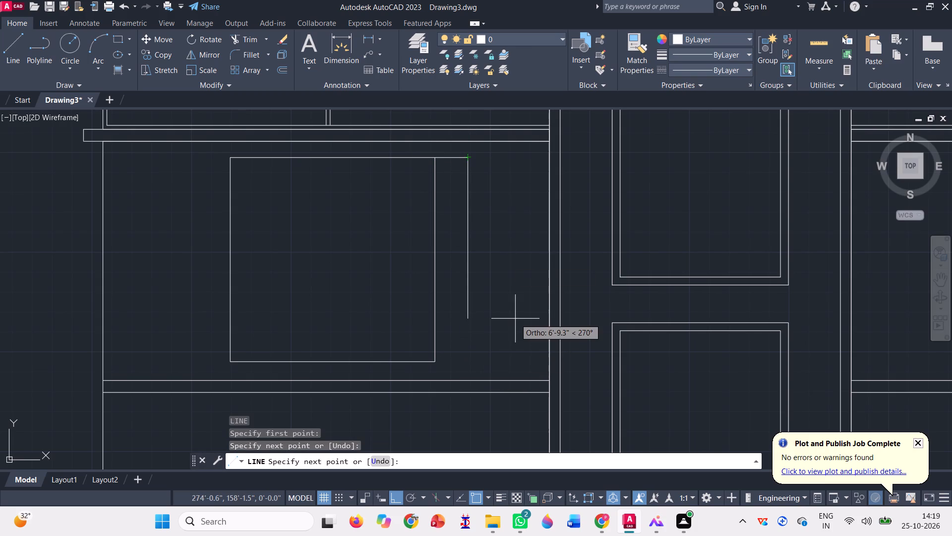
pyautogui.press('Escape')
pyautogui.press('l')
pyautogui.press('Return')
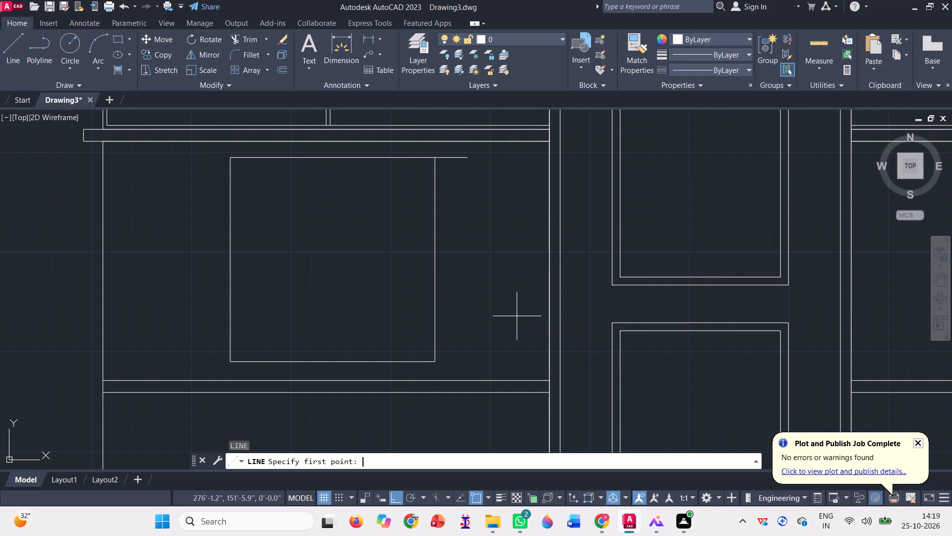
pyautogui.click(437, 359)
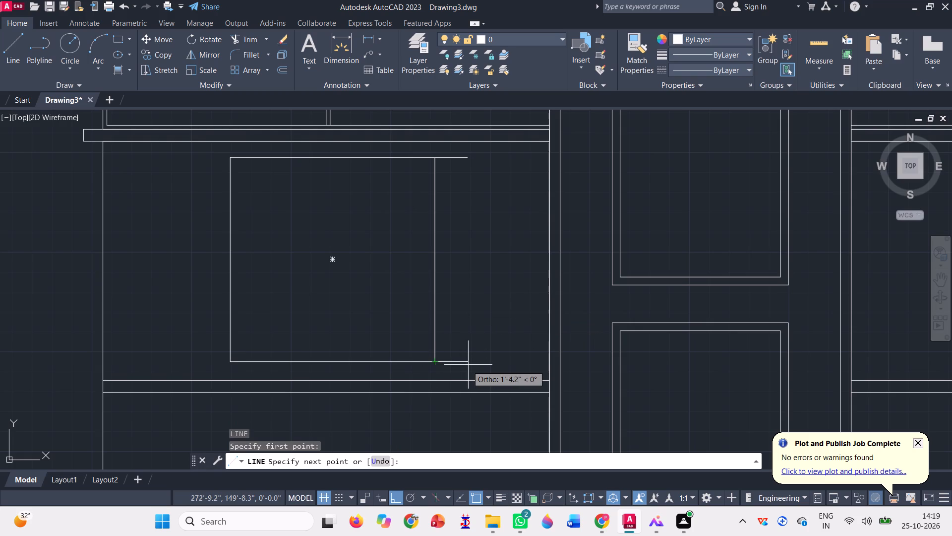
pyautogui.click(471, 362)
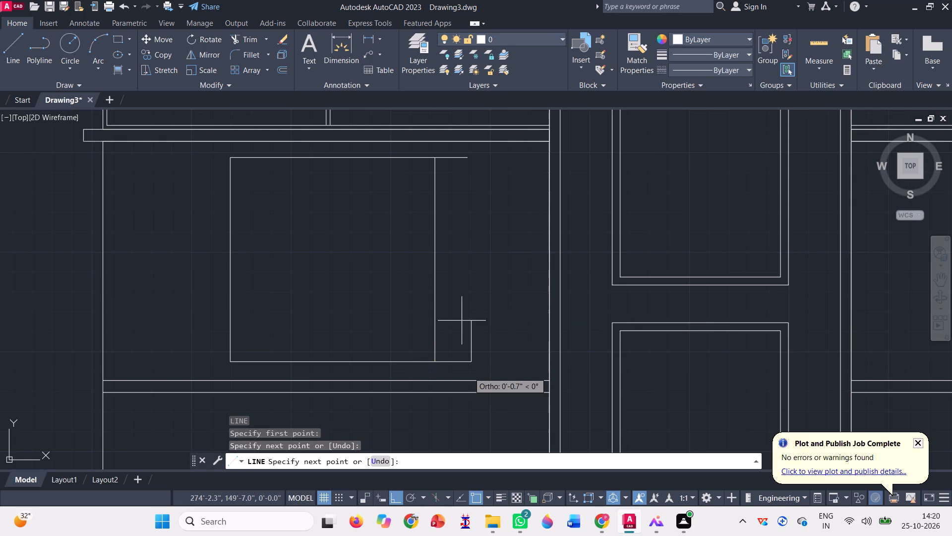
pyautogui.press('Escape')
# Draw a vertical line from the roof slab's underside to the floor slab below, crossing both short horizontal lines.
pyautogui.press('l')
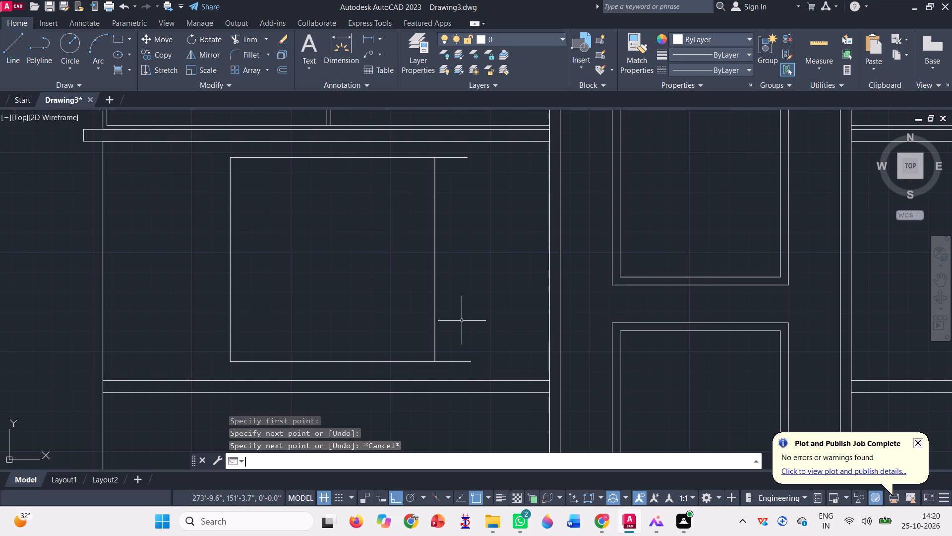
pyautogui.press('Return')
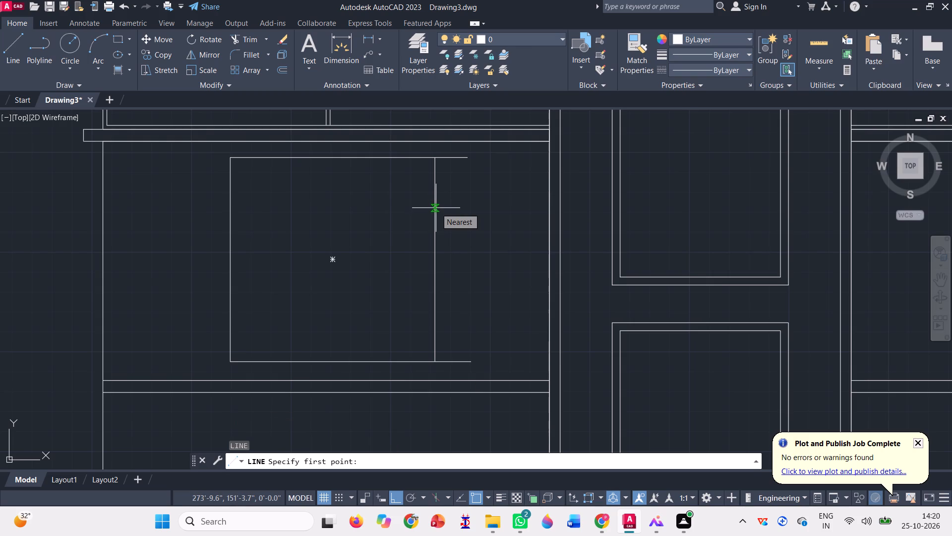
pyautogui.click(451, 138)
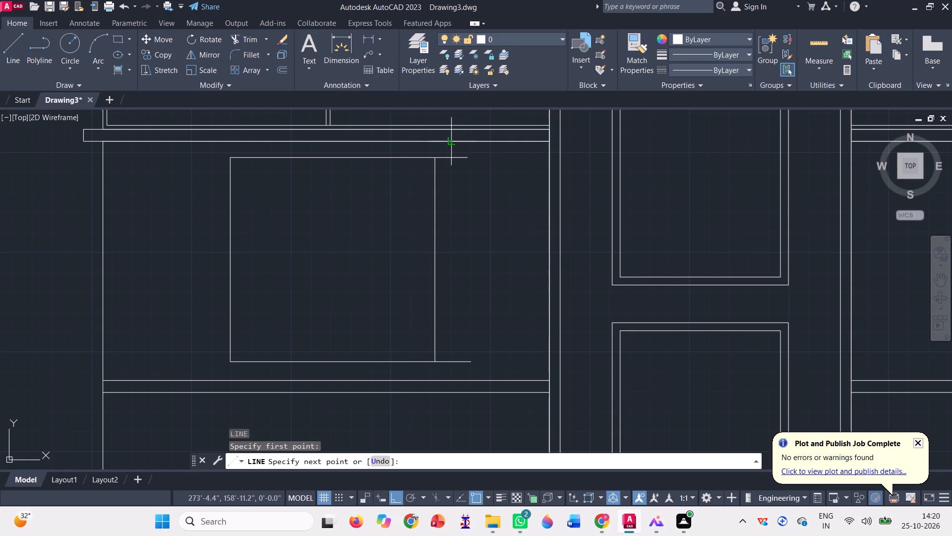
pyautogui.click(452, 376)
pyautogui.press('space')
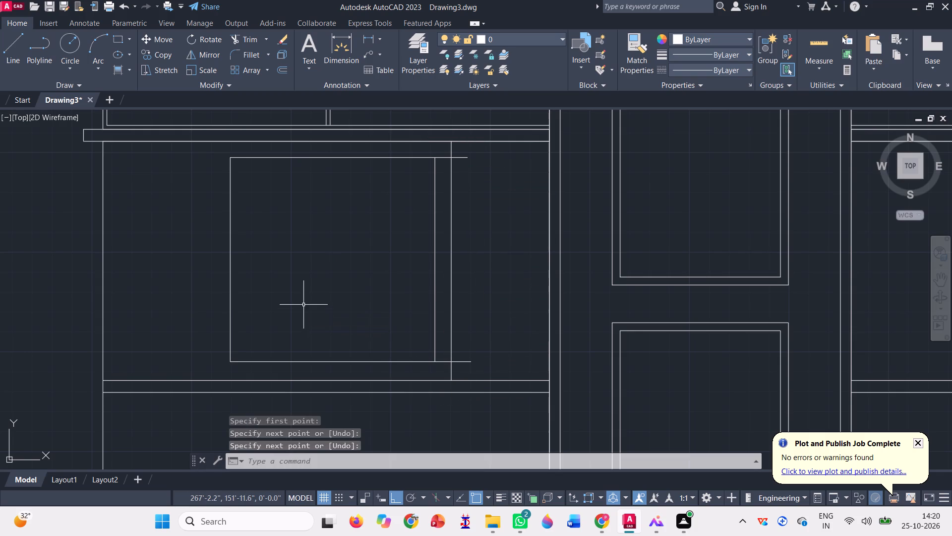
# Trim the short lines' overhanging ends and the vertical line's middle portion, leaving L-shaped returns above and below the rectangle.
pyautogui.click(247, 35)
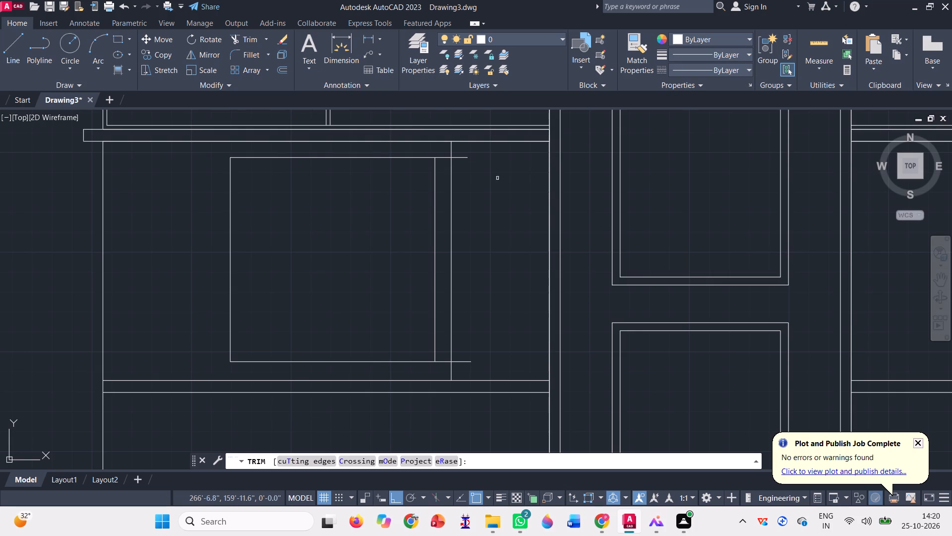
pyautogui.click(460, 153)
pyautogui.click(465, 171)
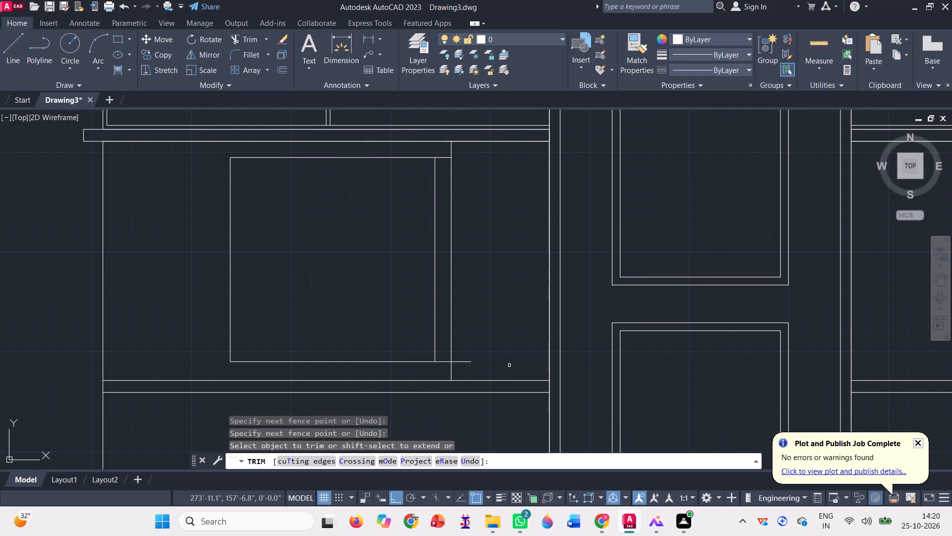
pyautogui.click(453, 360)
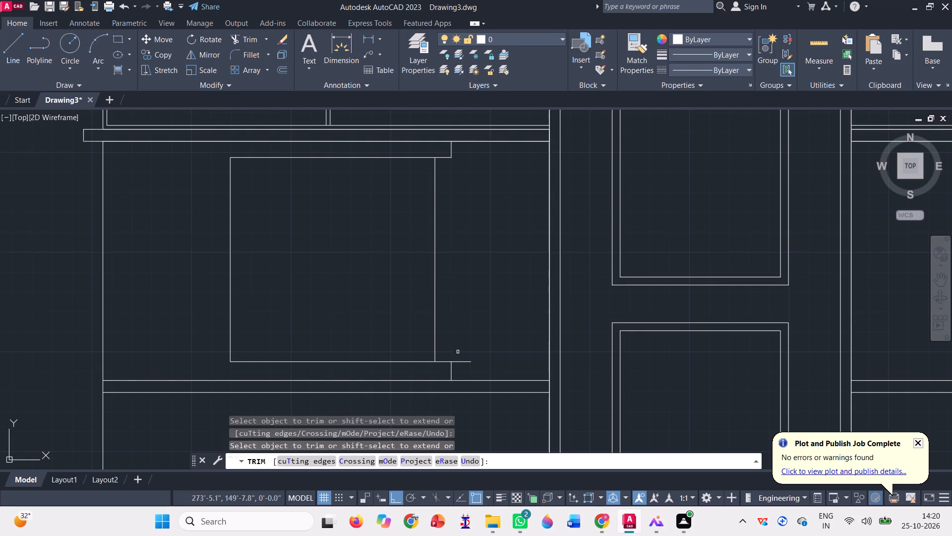
pyautogui.click(468, 364)
pyautogui.click(466, 352)
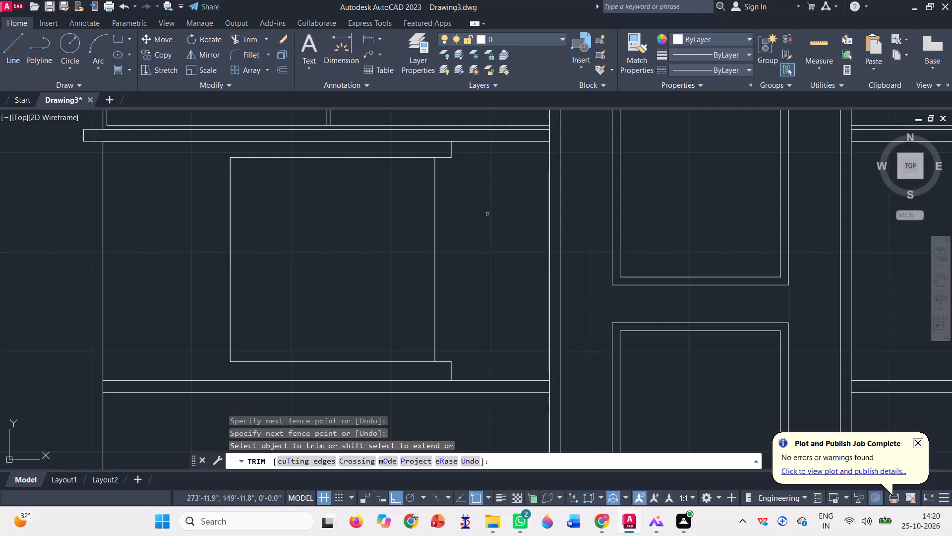
pyautogui.press('Escape')
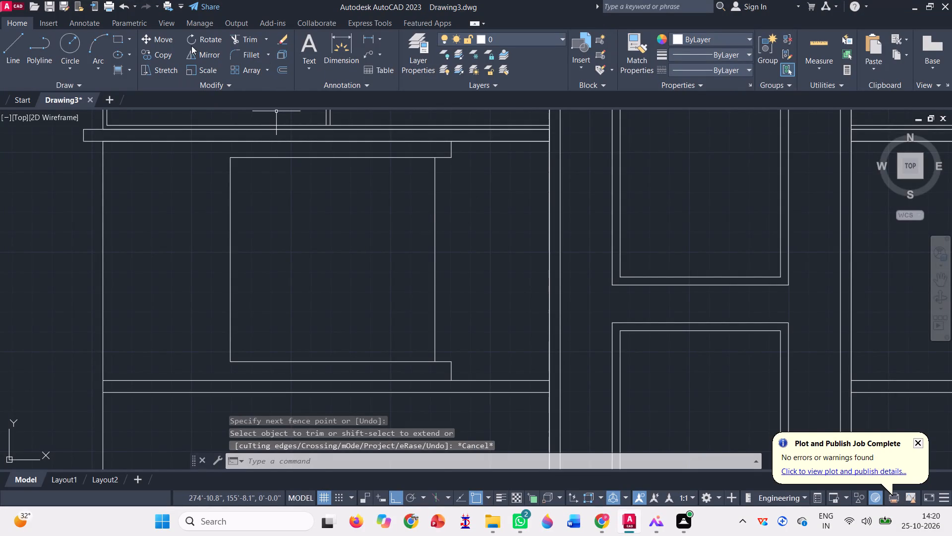
# Mirror the L-shaped returns above and below the opening about the rectangle's vertical centre line, keeping the originals.
pyautogui.click(184, 57)
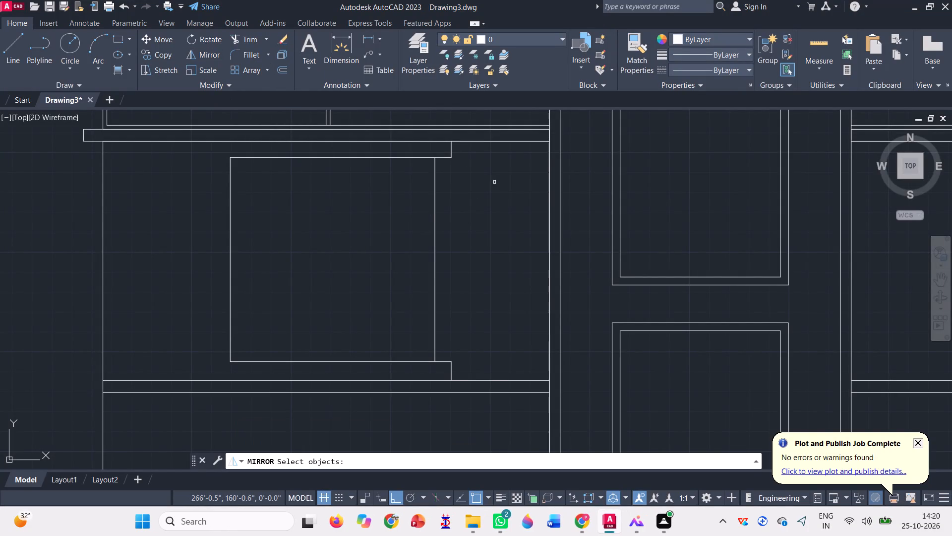
pyautogui.click(460, 167)
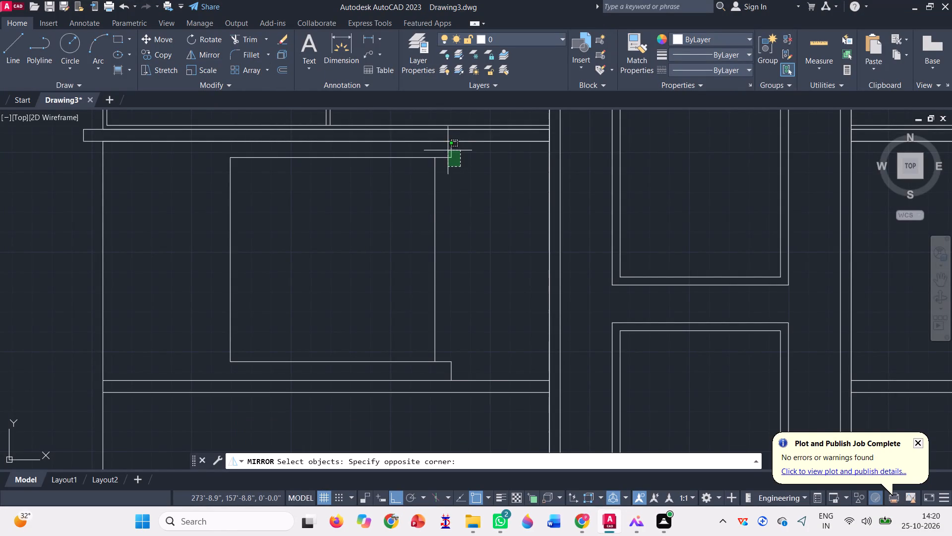
pyautogui.click(446, 150)
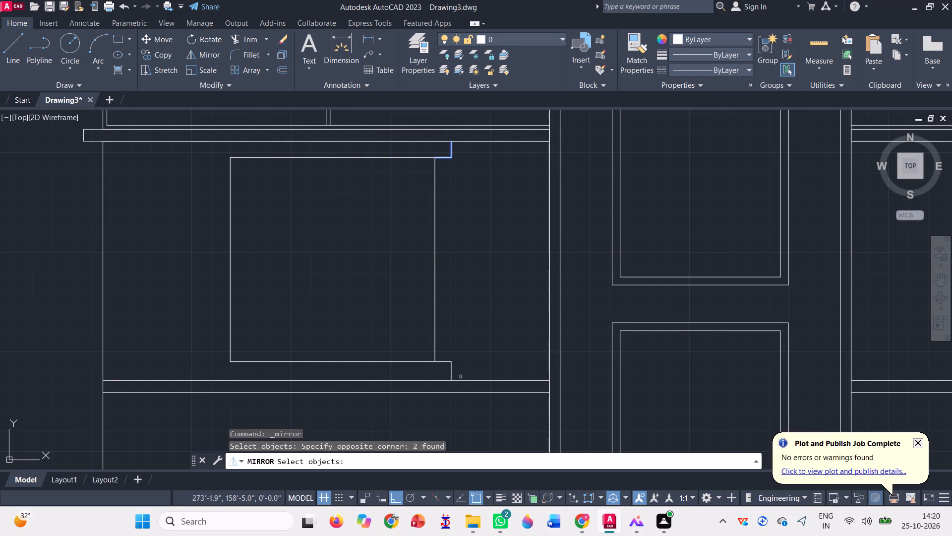
pyautogui.scroll(1, 459, 378)
pyautogui.click(453, 372)
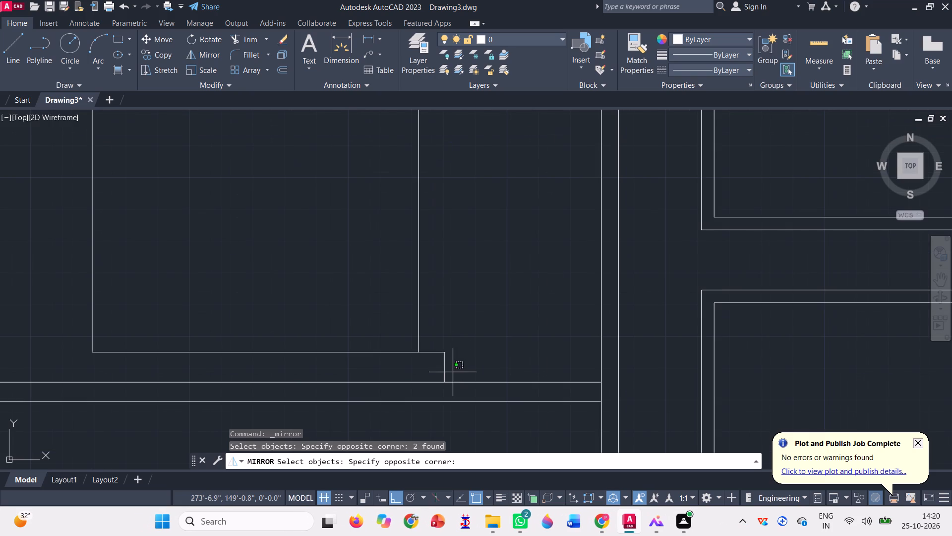
pyautogui.click(429, 345)
pyautogui.scroll(-2, 435, 341)
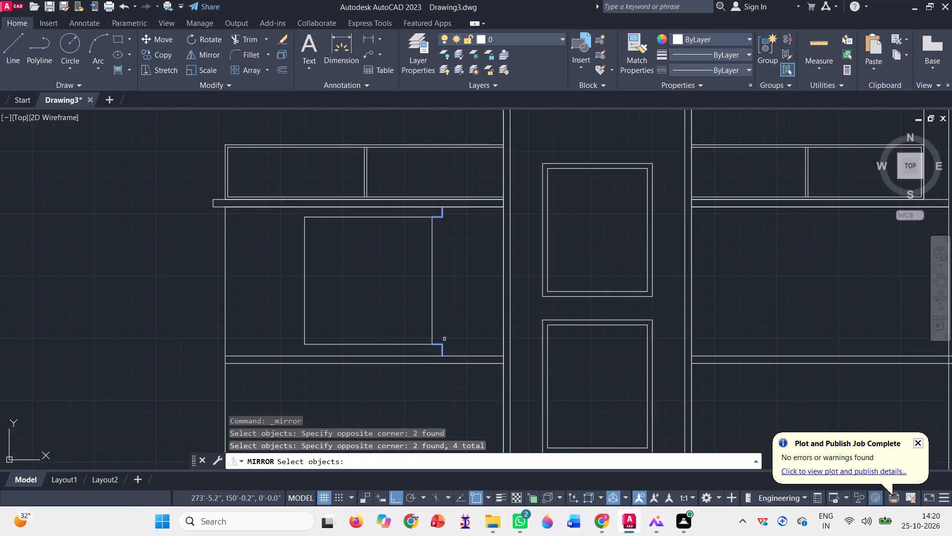
pyautogui.press('space')
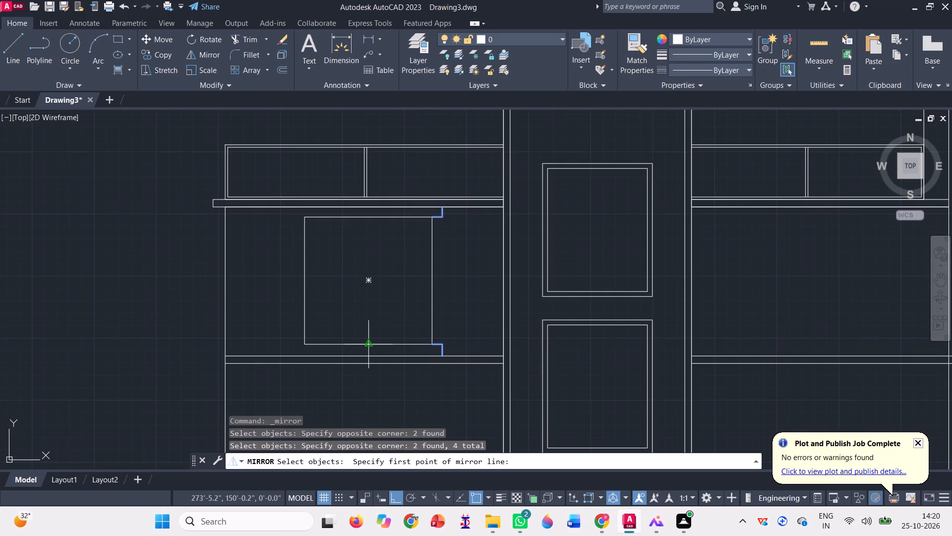
pyautogui.click(370, 340)
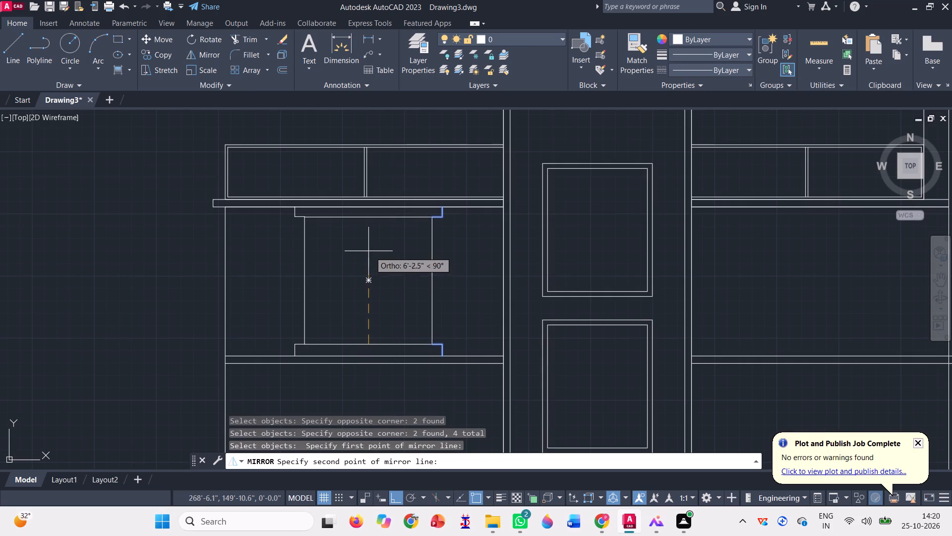
pyautogui.click(368, 250)
pyautogui.press('space')
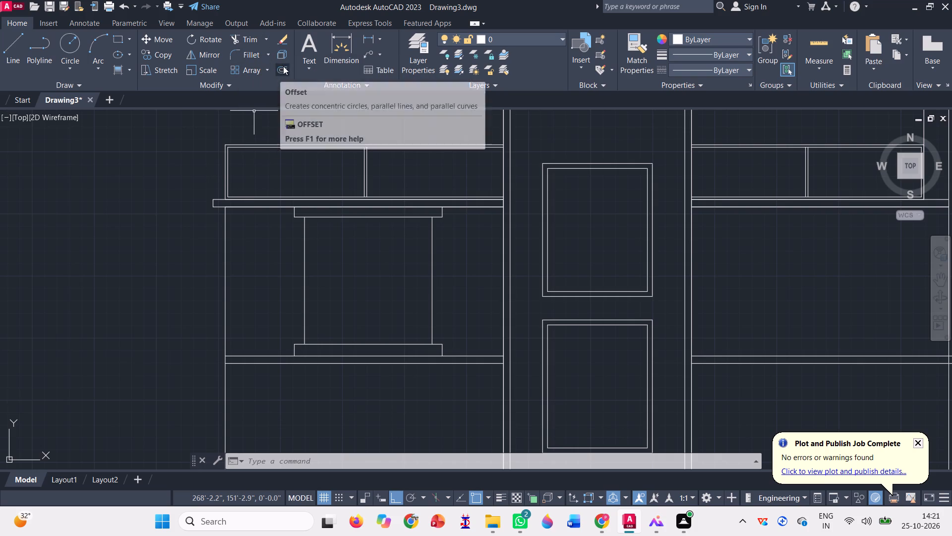
# Offset the opening's rectangle inward by 2 inches, and offset the resulting rectangle inward by another 2 inches.
pyautogui.click(284, 65)
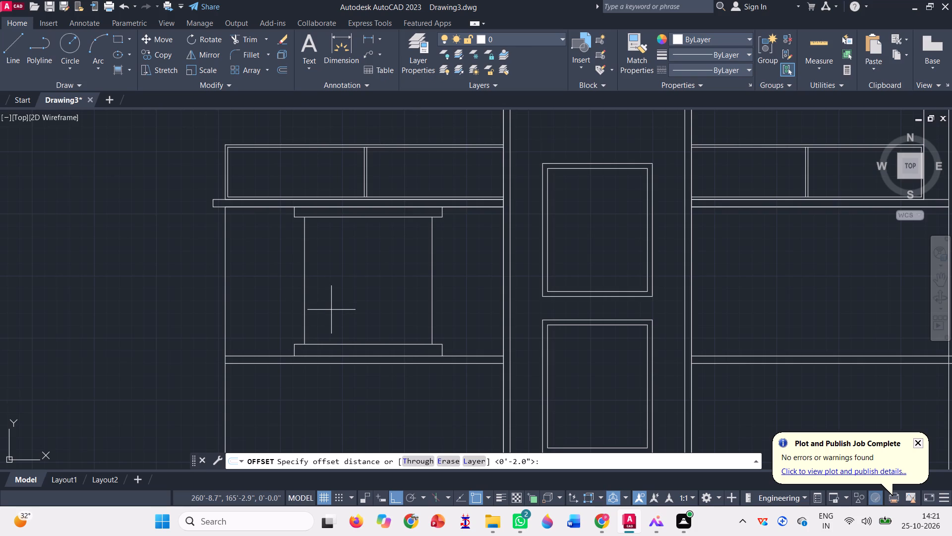
pyautogui.press('space')
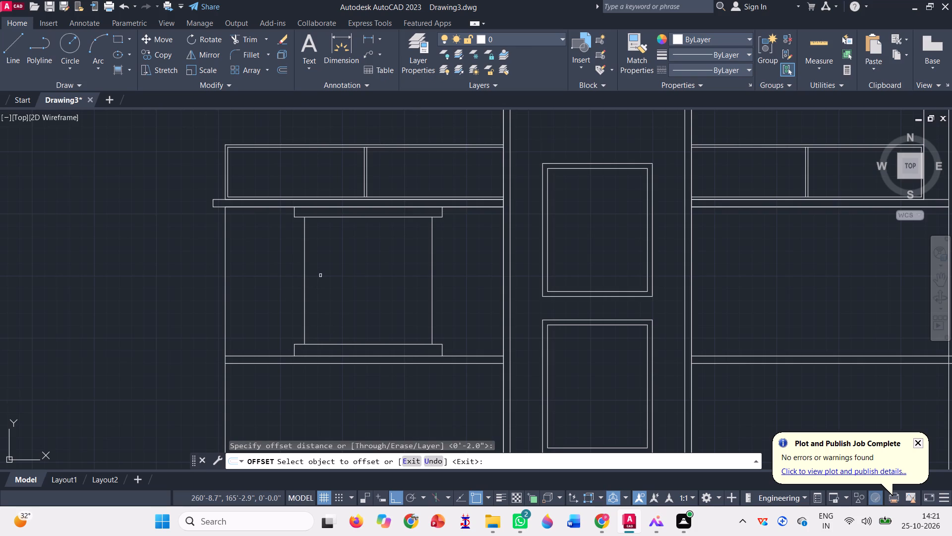
pyautogui.click(304, 292)
pyautogui.click(315, 296)
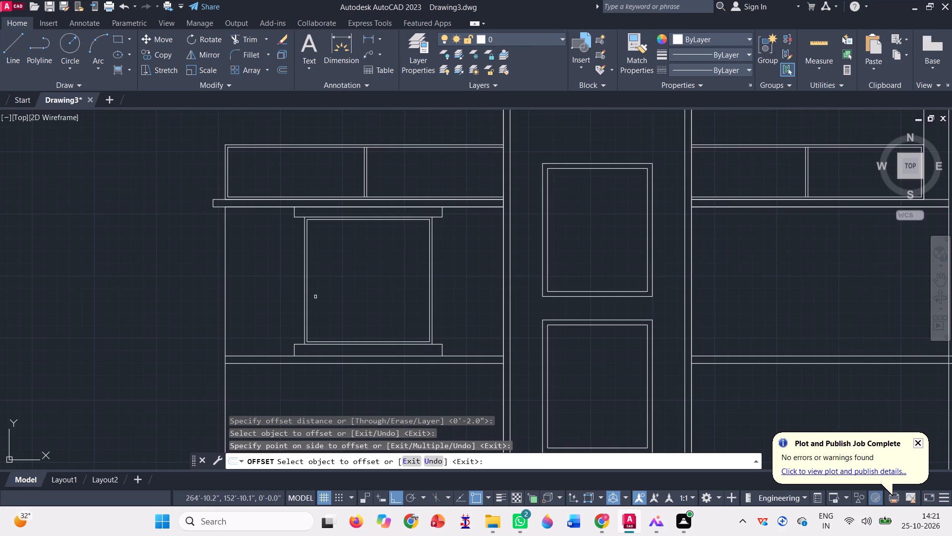
pyautogui.click(307, 256)
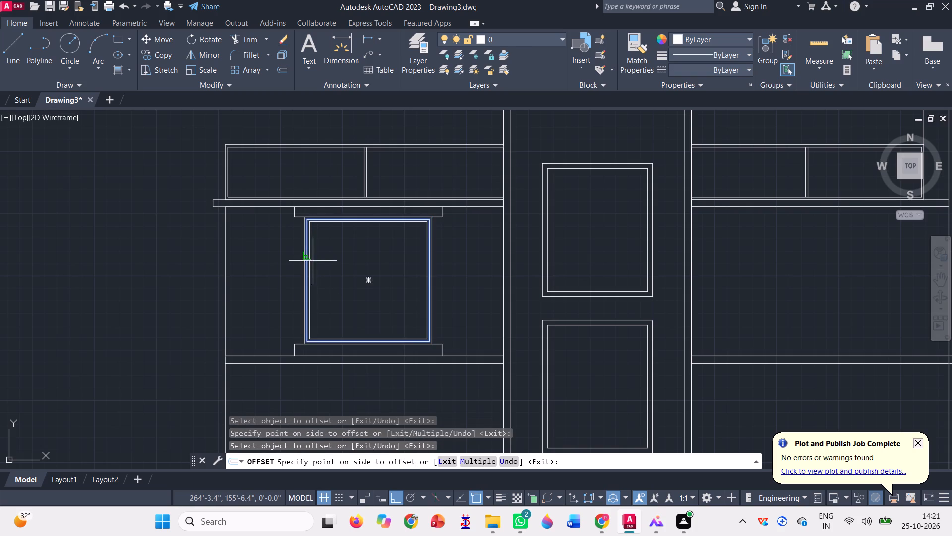
pyautogui.click(314, 261)
pyautogui.press('Escape')
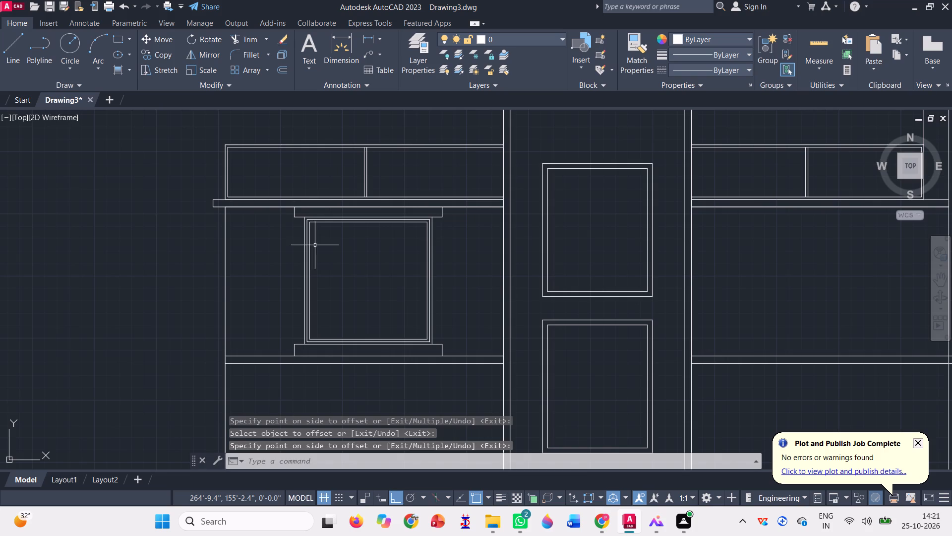
# Delete the middle of the three nested rectangles, leaving an outer and an inner frame outline.
pyautogui.scroll(2, 302, 212)
pyautogui.click(316, 232)
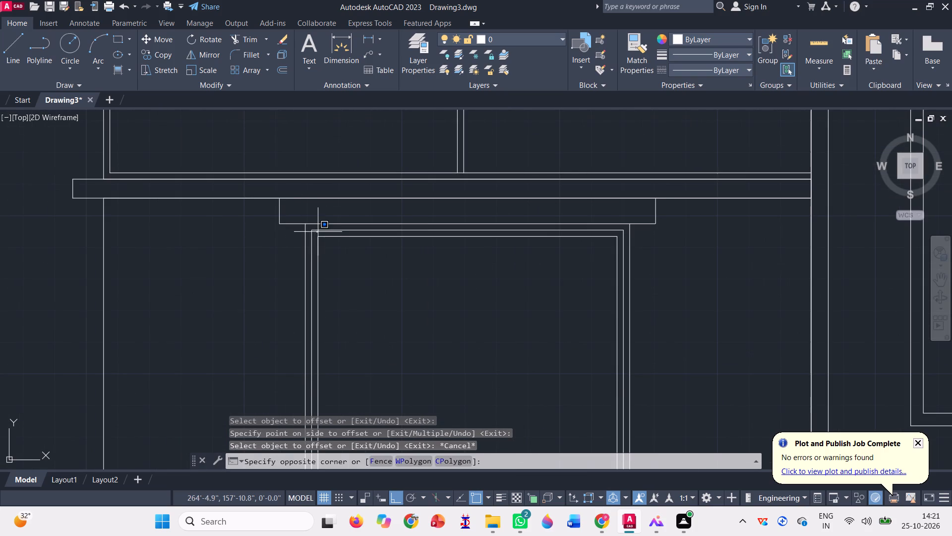
pyautogui.click(311, 230)
pyautogui.scroll(-2, 312, 234)
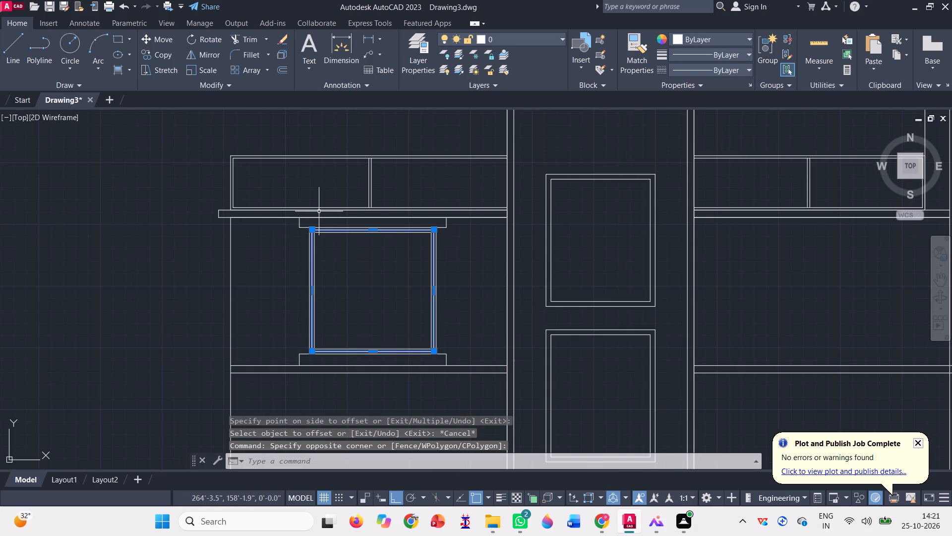
pyautogui.press('Delete')
pyautogui.press('Delete')
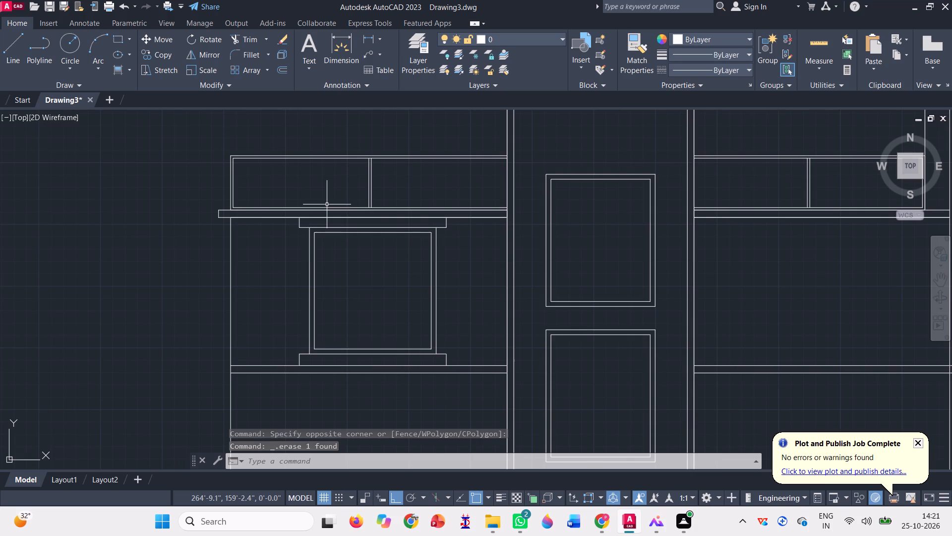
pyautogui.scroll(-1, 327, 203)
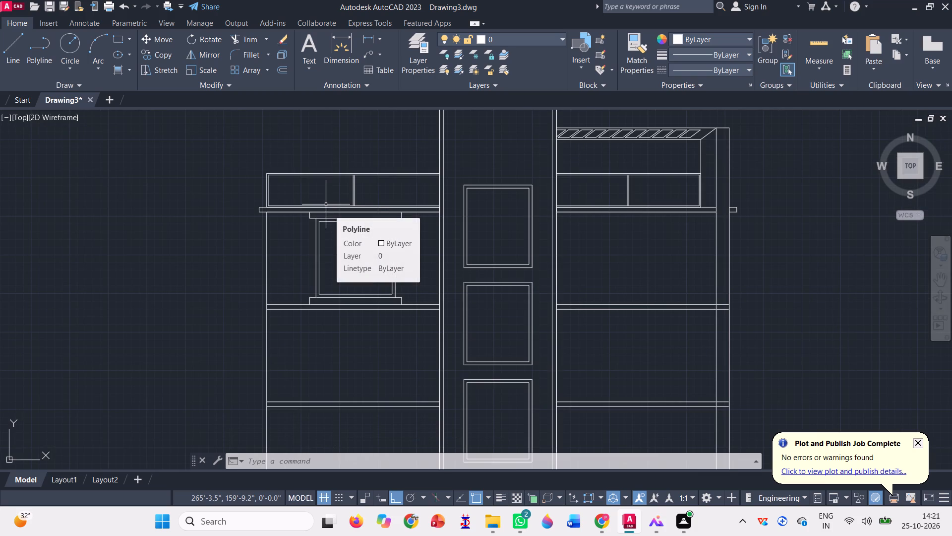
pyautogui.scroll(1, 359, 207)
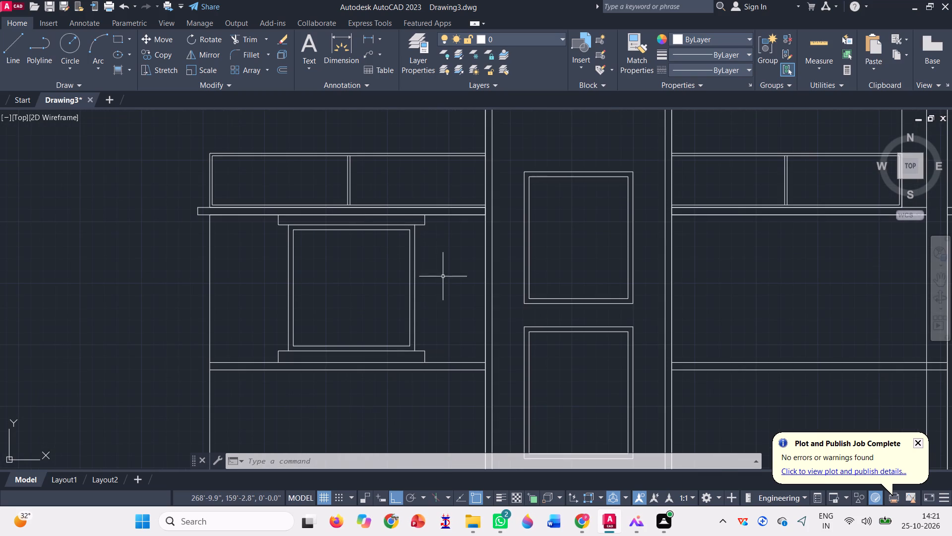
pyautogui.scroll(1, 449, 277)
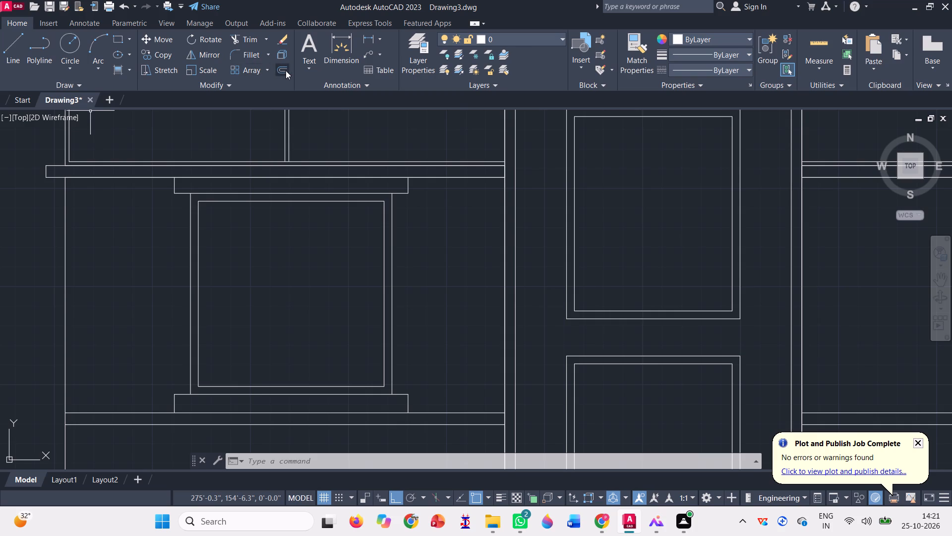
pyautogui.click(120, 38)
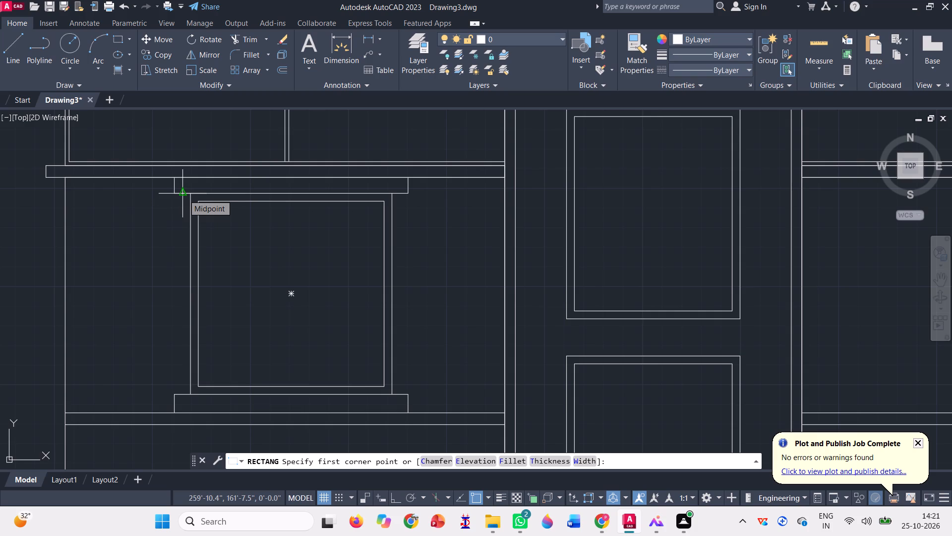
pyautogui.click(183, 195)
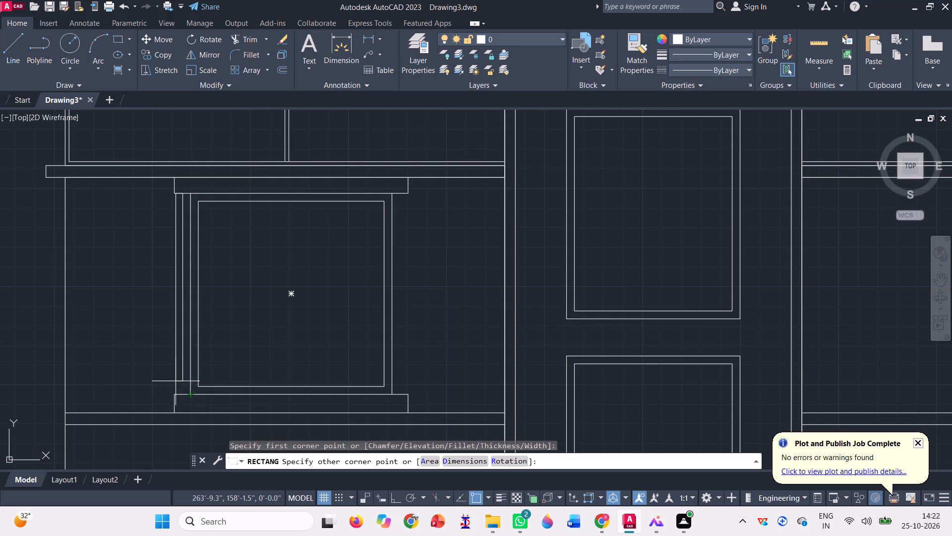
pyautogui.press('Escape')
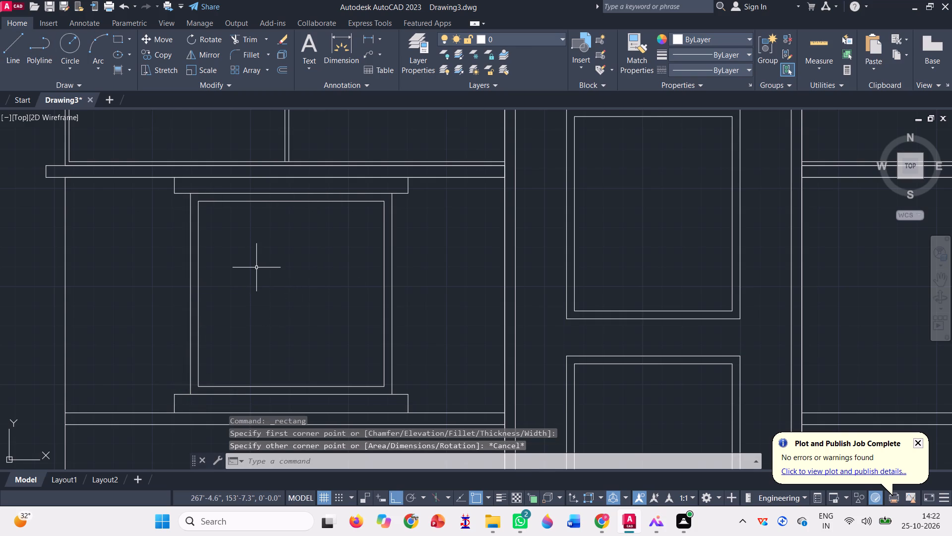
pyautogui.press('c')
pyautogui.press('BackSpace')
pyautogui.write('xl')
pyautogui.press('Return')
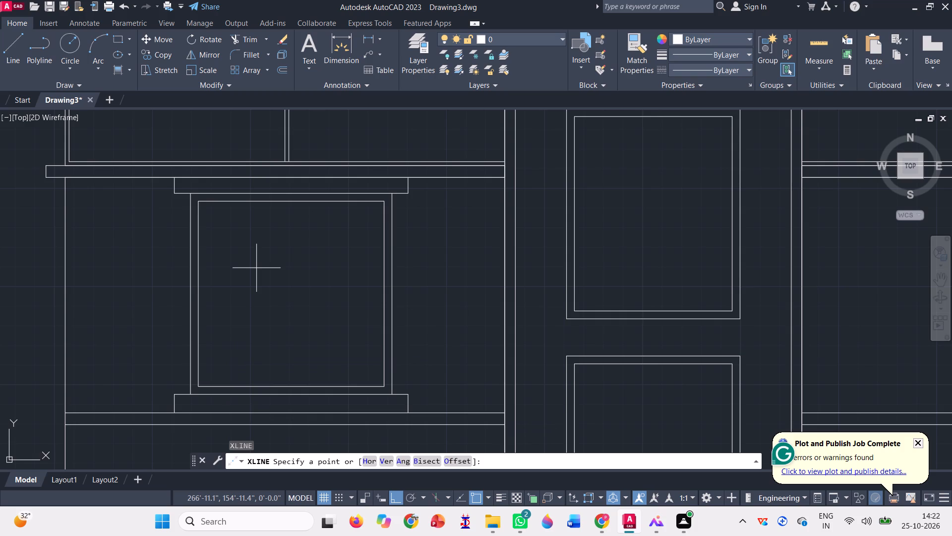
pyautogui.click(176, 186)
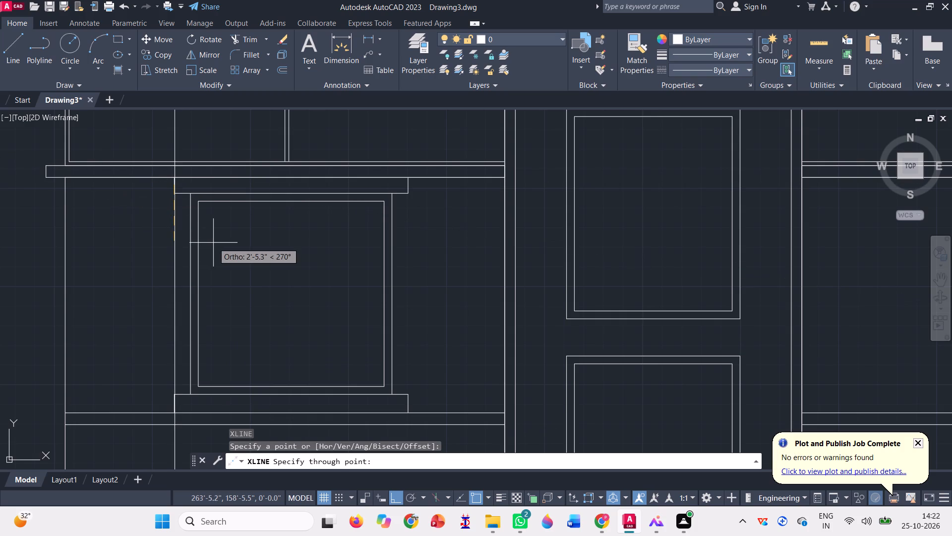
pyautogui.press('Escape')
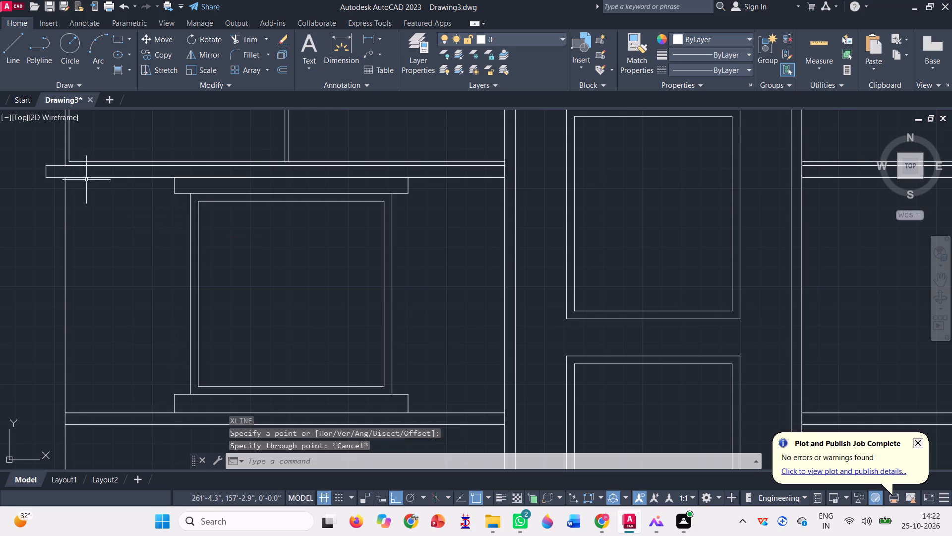
# Draw horizontal construction lines through the corner of the upper return and the corner of the lower return on the wing's outer side.
pyautogui.write('xl')
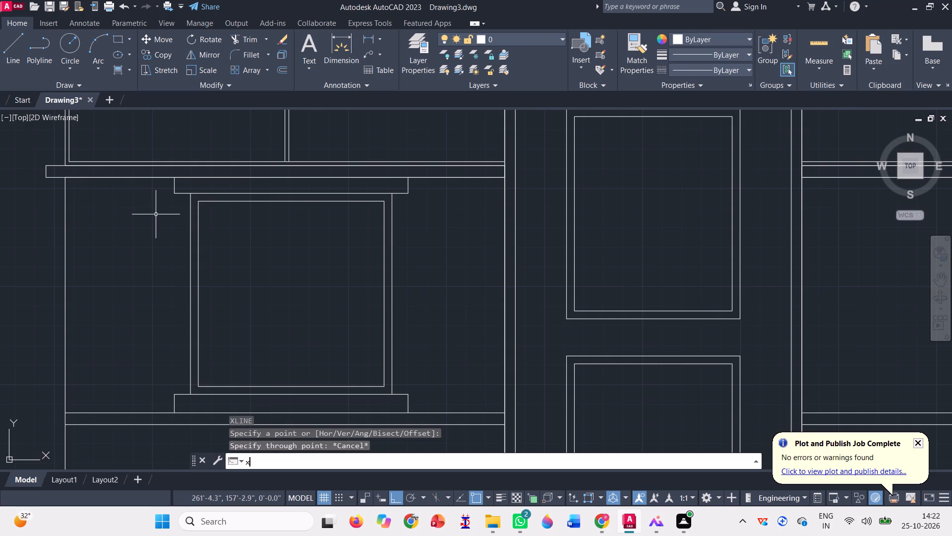
pyautogui.press('Return')
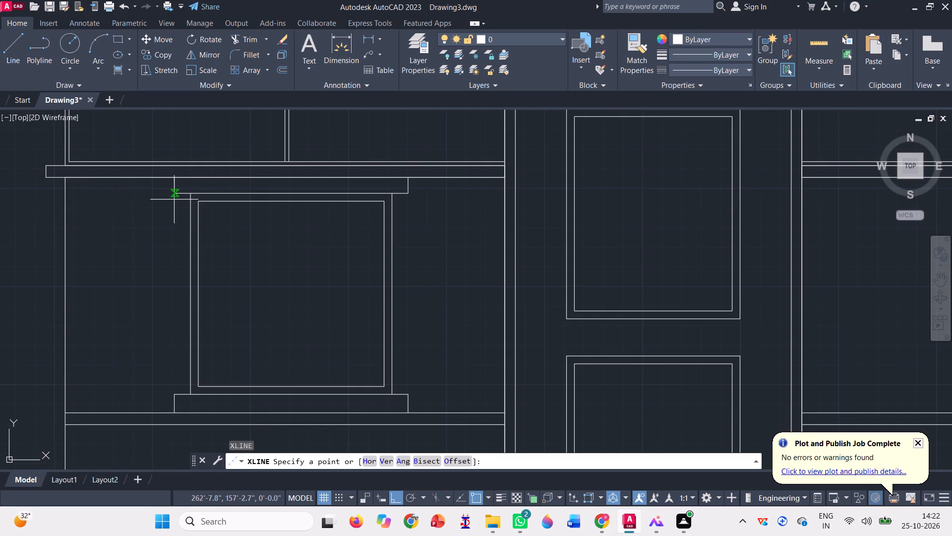
pyautogui.click(174, 191)
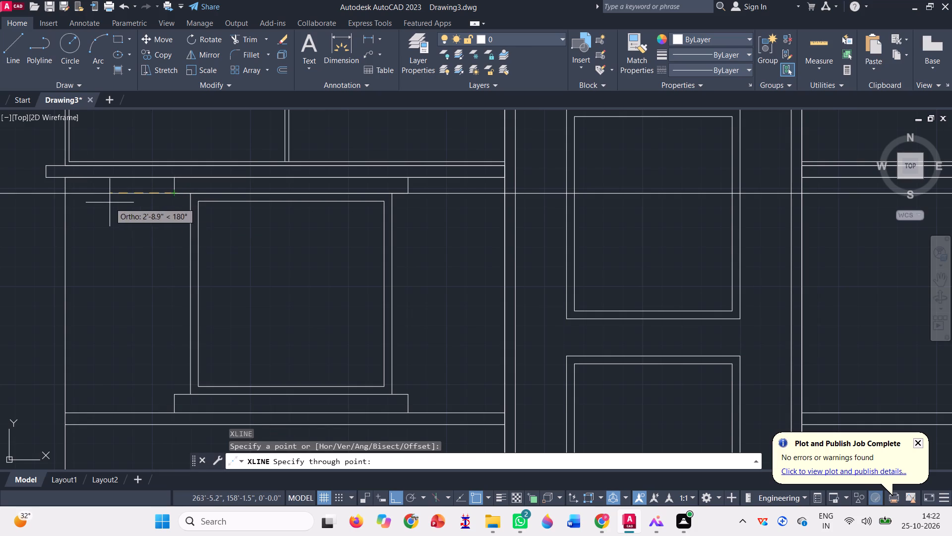
pyautogui.click(111, 201)
pyautogui.press('Escape')
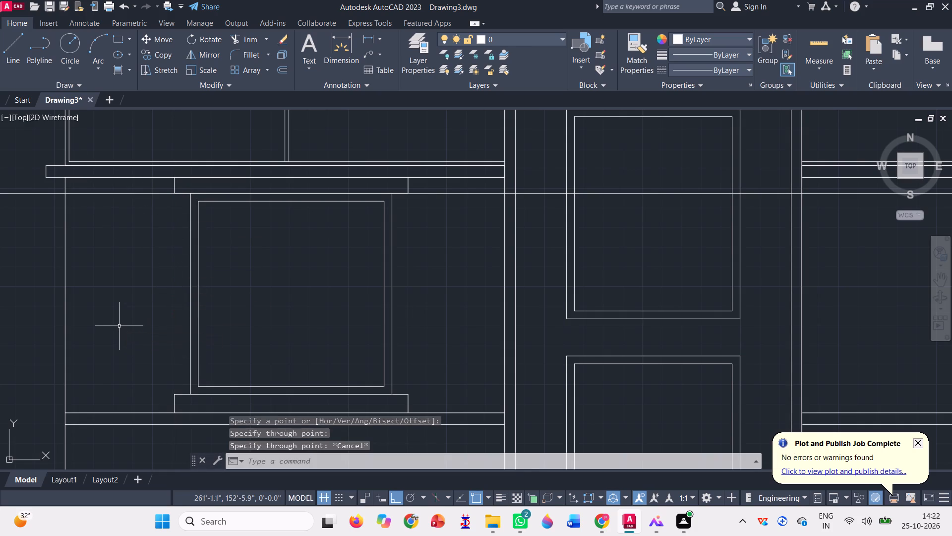
pyautogui.write('xl')
pyautogui.press('Return')
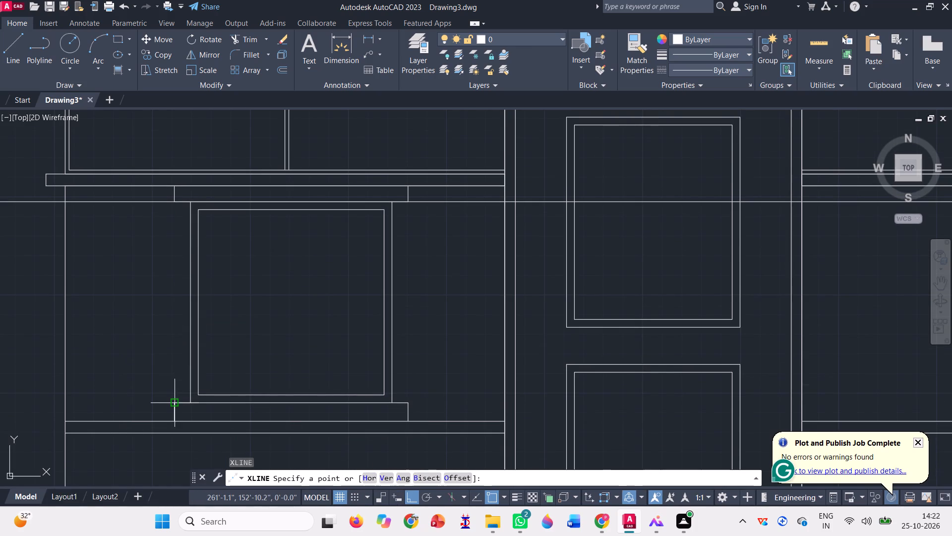
pyautogui.click(174, 401)
pyautogui.click(112, 396)
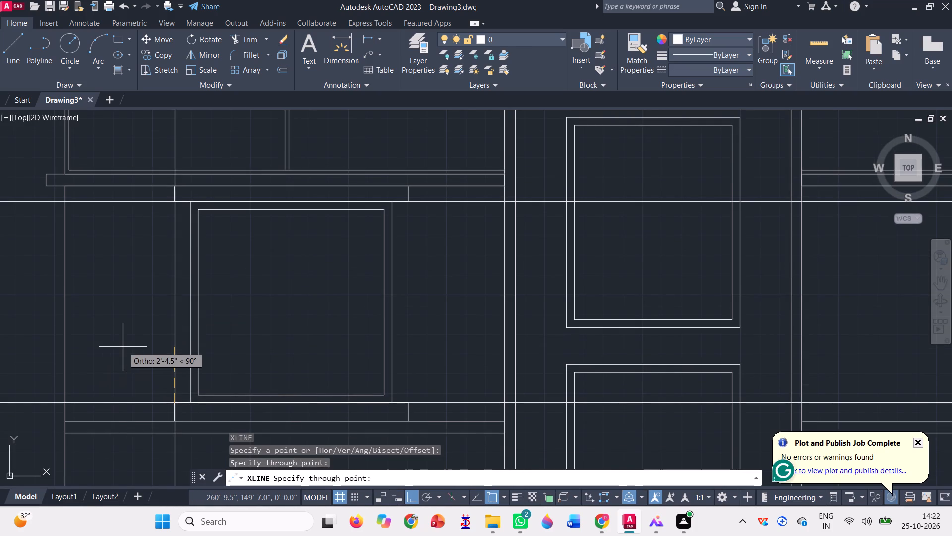
pyautogui.press('space')
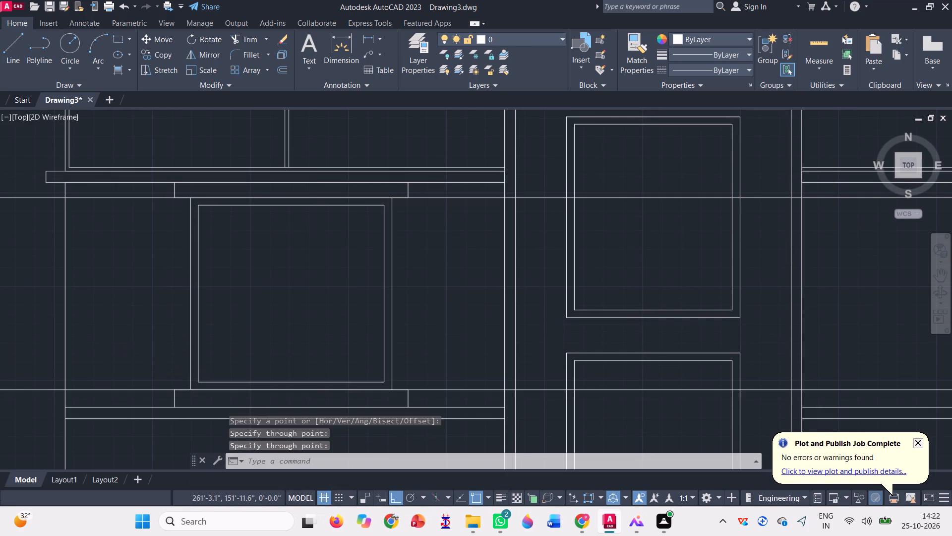
# Draw a vertical construction line through the upper horizontal construction line, between the wing's outer edge and the window opening.
pyautogui.write('xl')
pyautogui.press('Return')
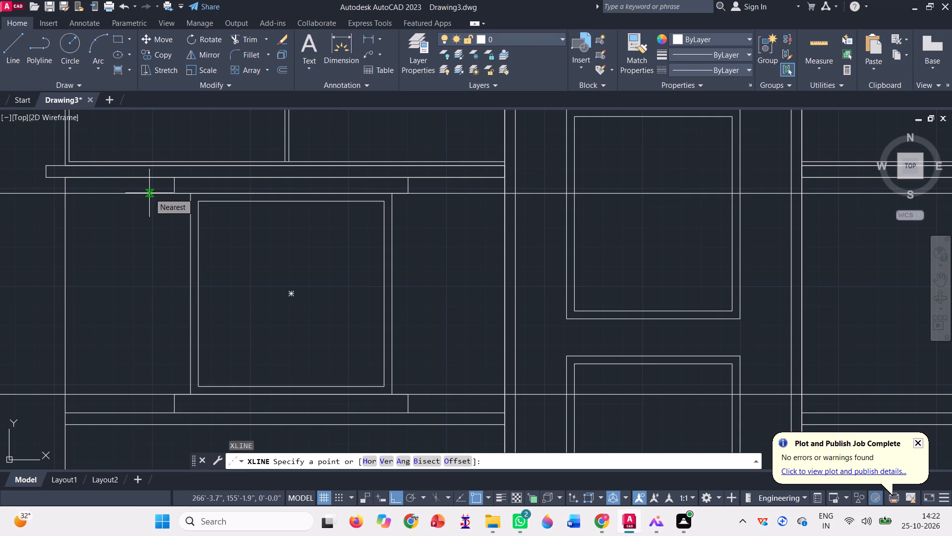
pyautogui.click(150, 192)
pyautogui.click(159, 308)
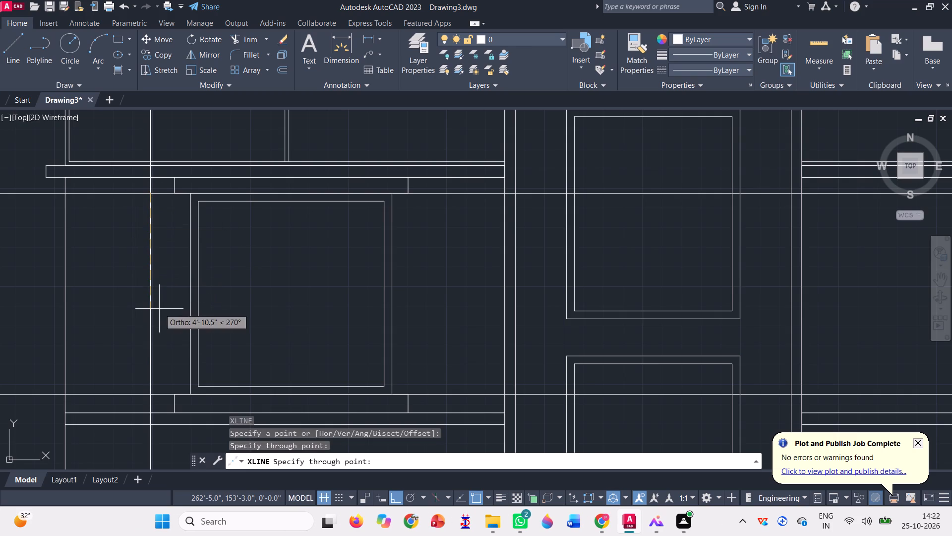
pyautogui.press('space')
pyautogui.press('x')
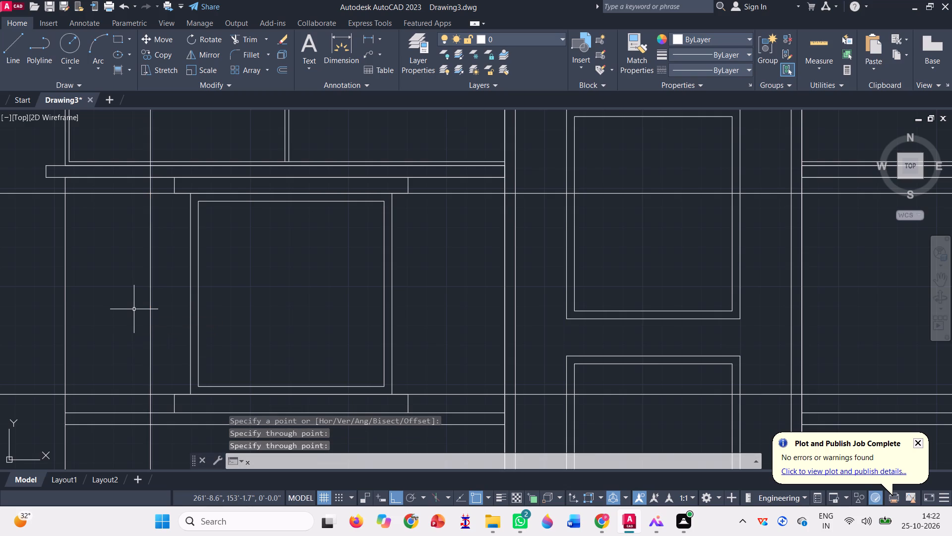
pyautogui.press('Escape')
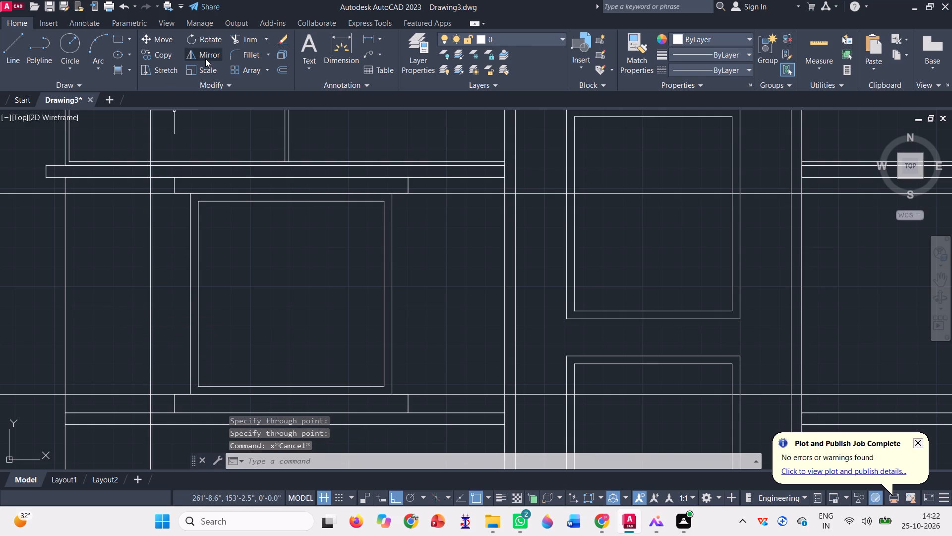
# Mirror the vertical construction line about the window opening's vertical centre line, keeping the original.
pyautogui.click(207, 58)
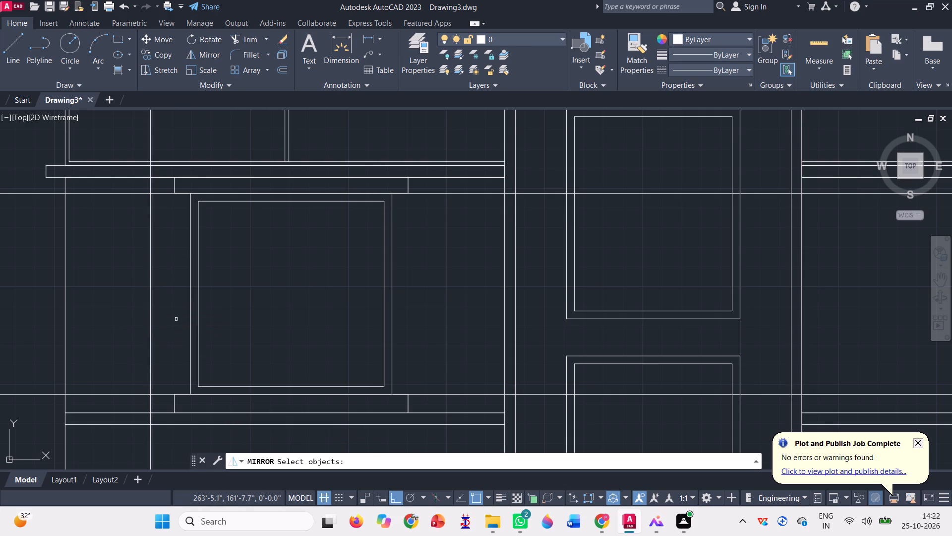
pyautogui.click(176, 319)
pyautogui.click(132, 286)
pyautogui.press('space')
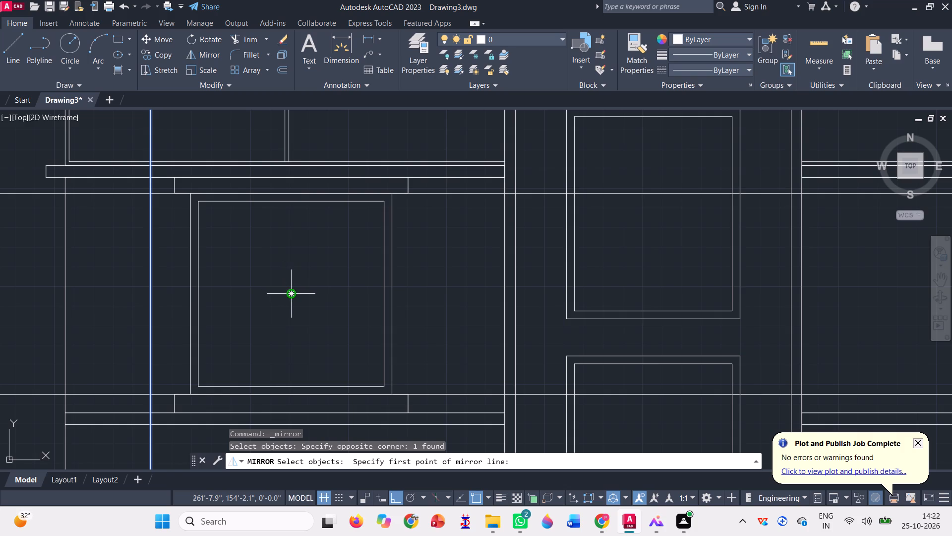
pyautogui.click(290, 289)
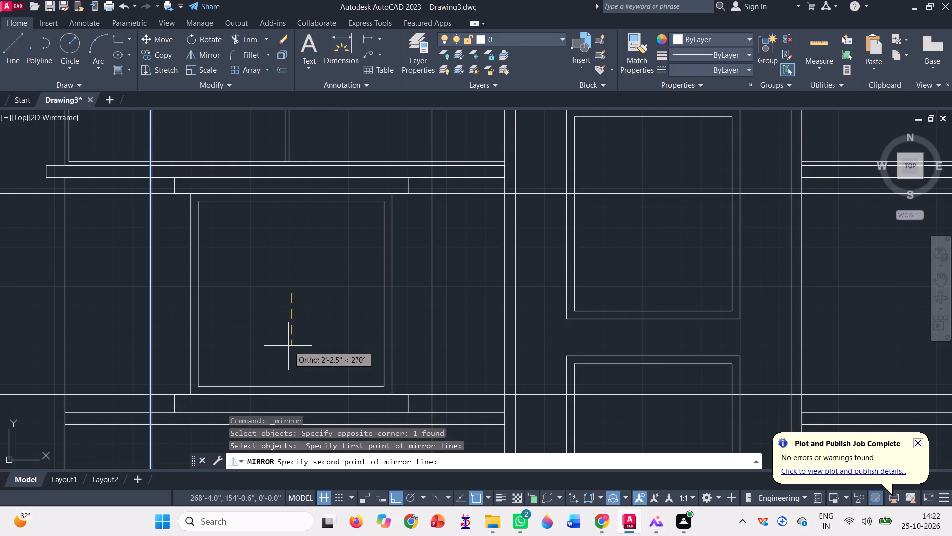
pyautogui.click(290, 346)
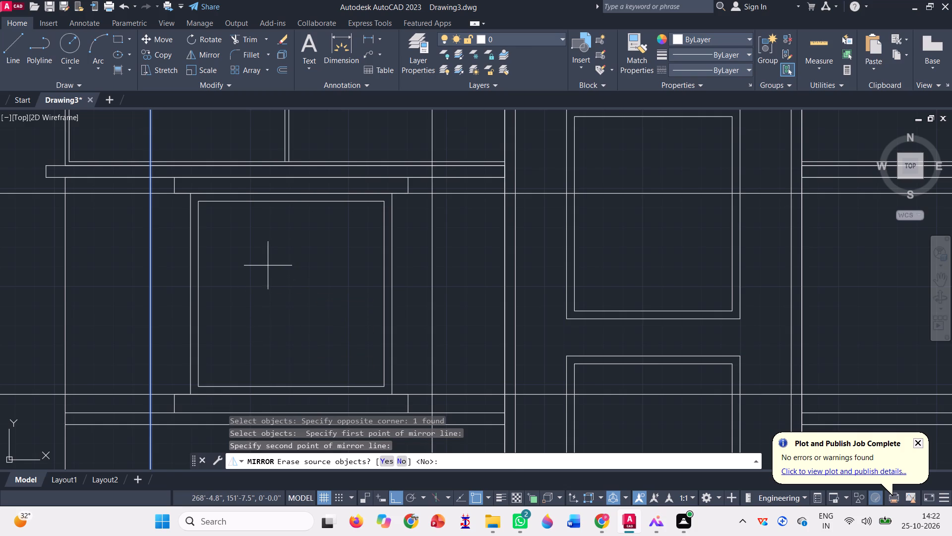
pyautogui.press('space')
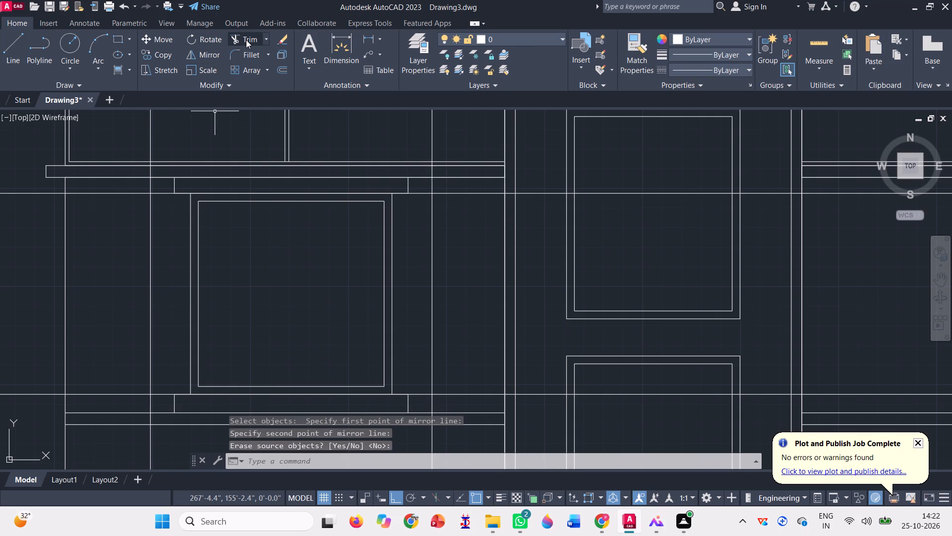
# Trim away the short vertical end lines of the stepped return above the window opening.
pyautogui.click(247, 38)
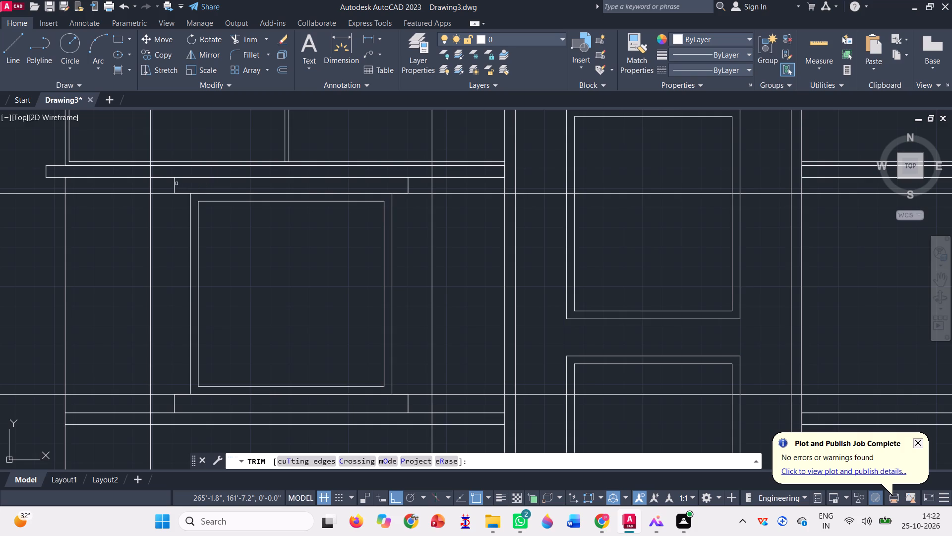
pyautogui.click(177, 183)
pyautogui.click(170, 182)
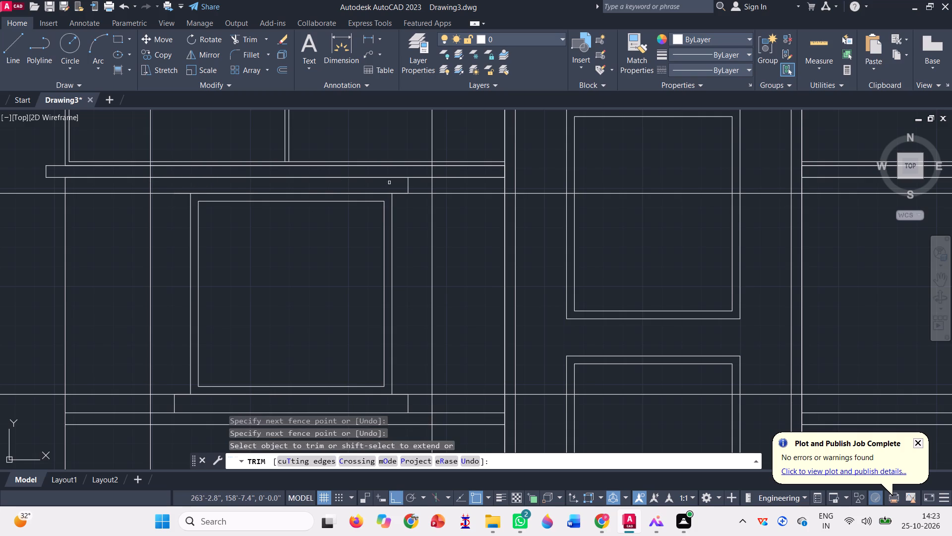
pyautogui.click(409, 181)
# Trim away the short vertical end lines of the stepped return below the window opening.
pyautogui.scroll(-1, 332, 151)
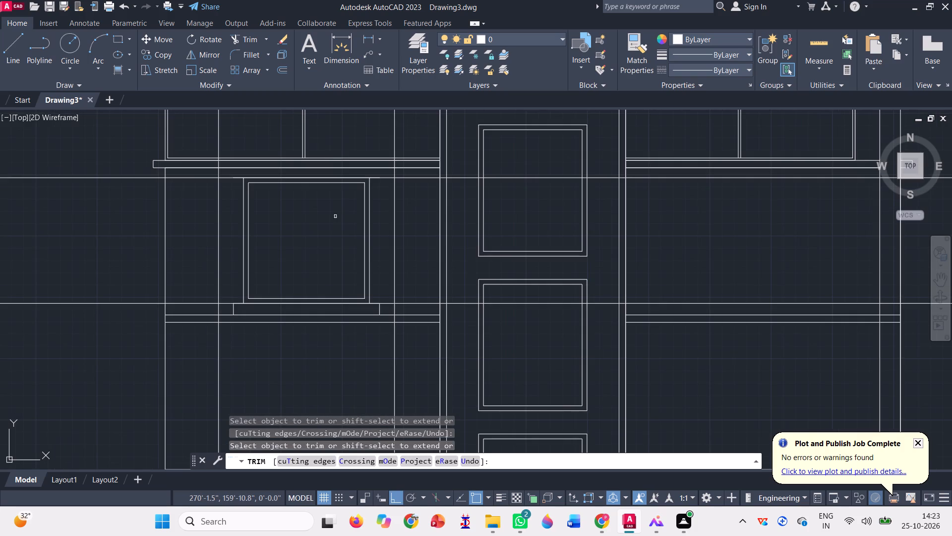
pyautogui.scroll(2, 232, 308)
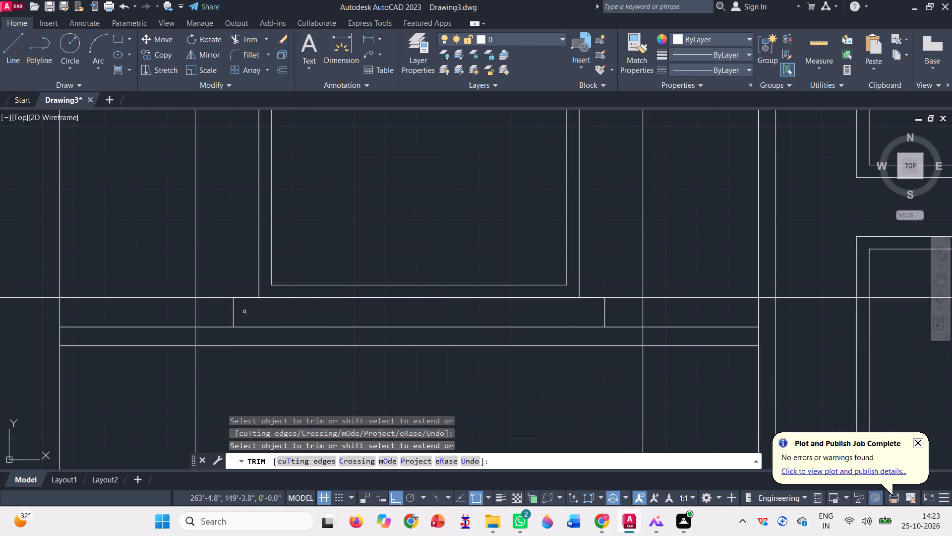
pyautogui.click(246, 310)
pyautogui.click(218, 313)
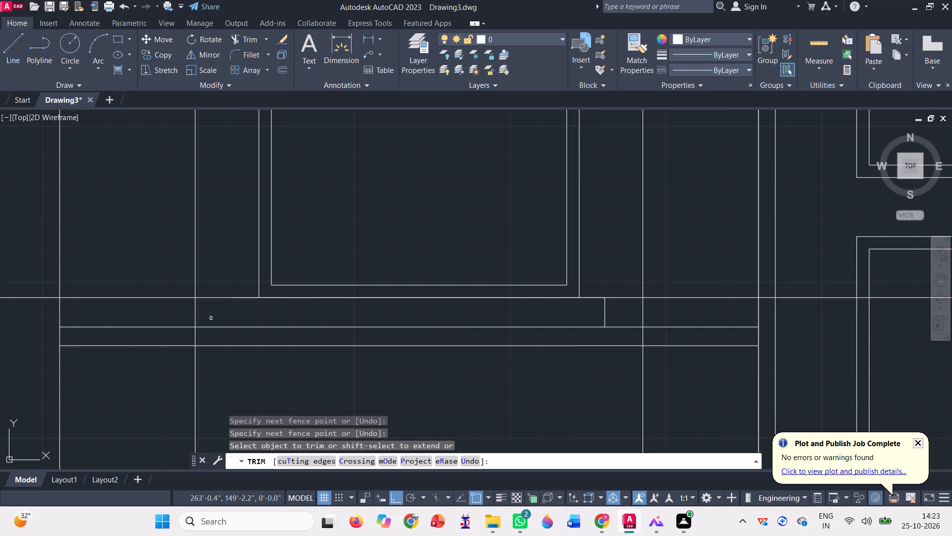
pyautogui.scroll(-1, 212, 316)
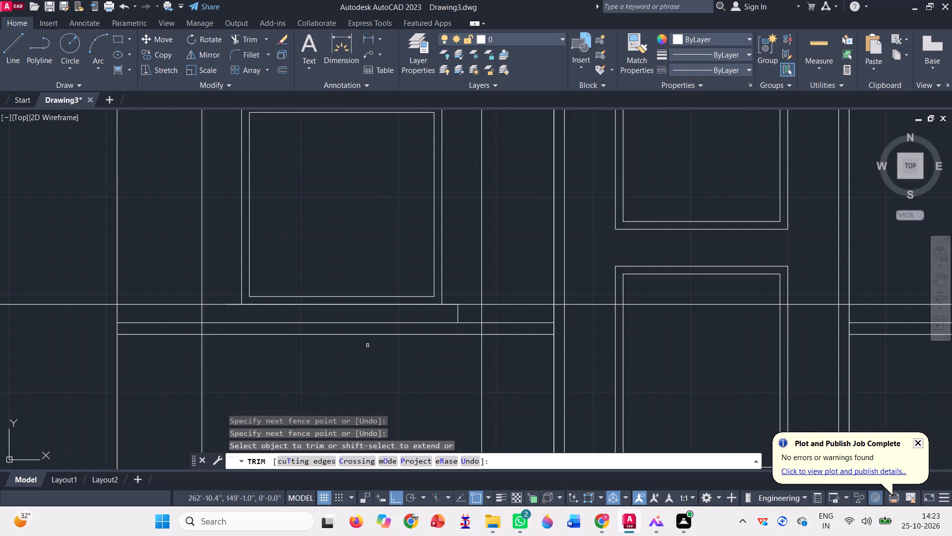
pyautogui.press('Escape')
pyautogui.click(458, 313)
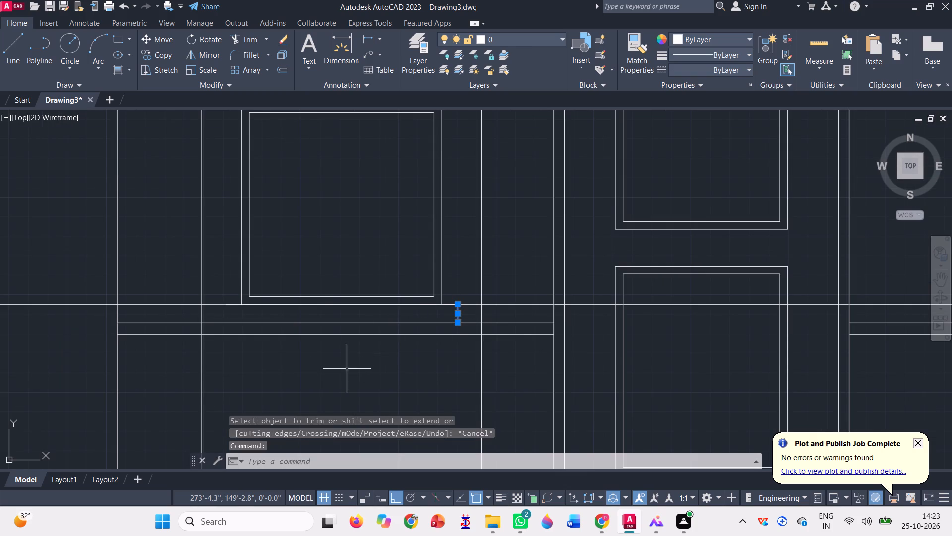
pyautogui.click(231, 304)
pyautogui.press('Escape')
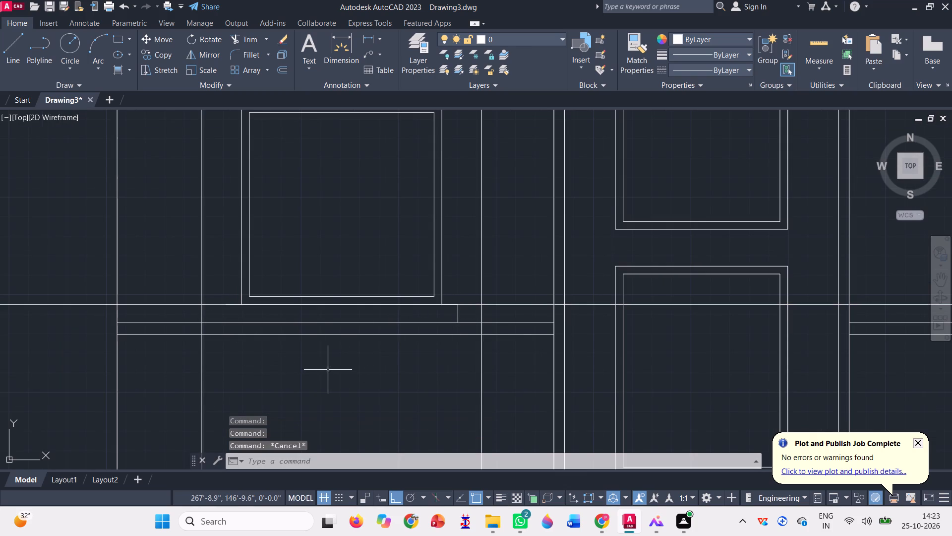
pyautogui.click(244, 37)
pyautogui.click(459, 311)
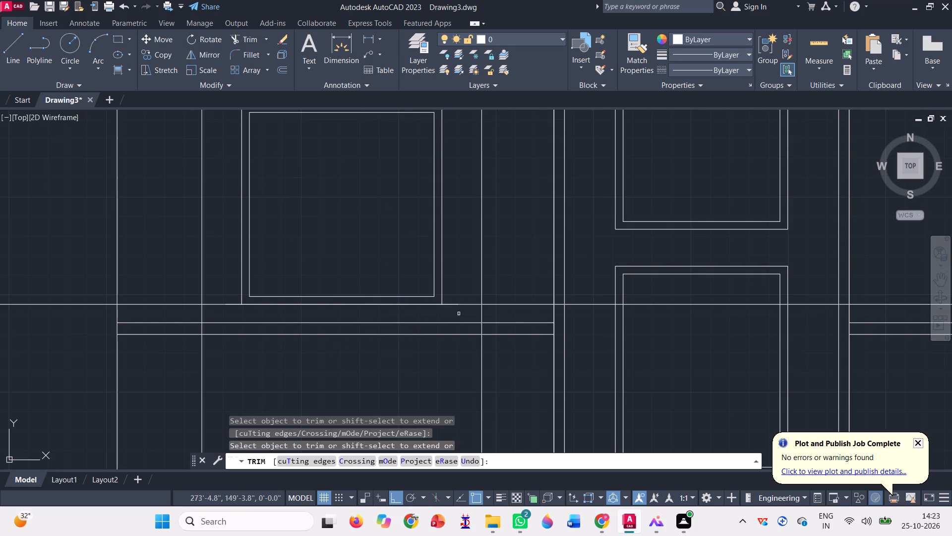
pyautogui.press('Escape')
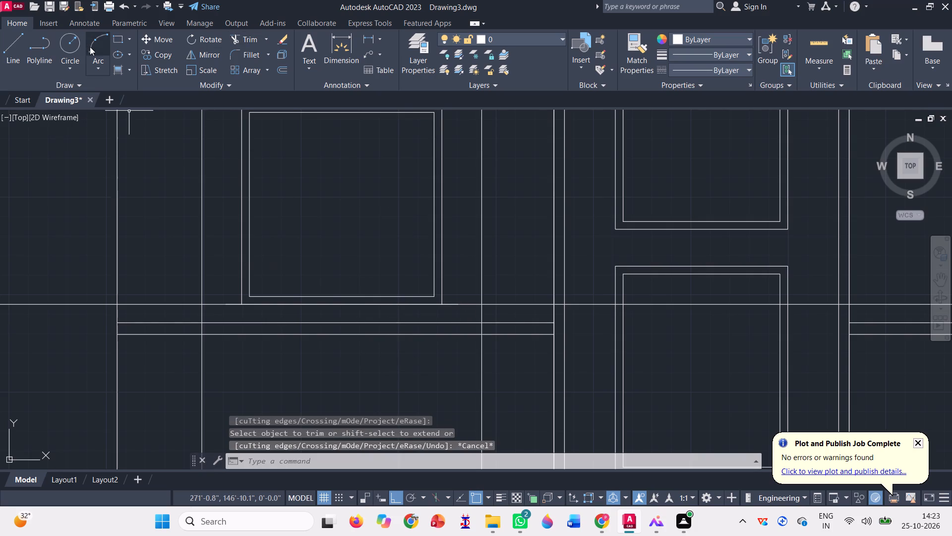
# Draw a rectangle below the opening, spanning between the vertical construction lines from the lower horizontal construction line to the floor band.
pyautogui.click(119, 38)
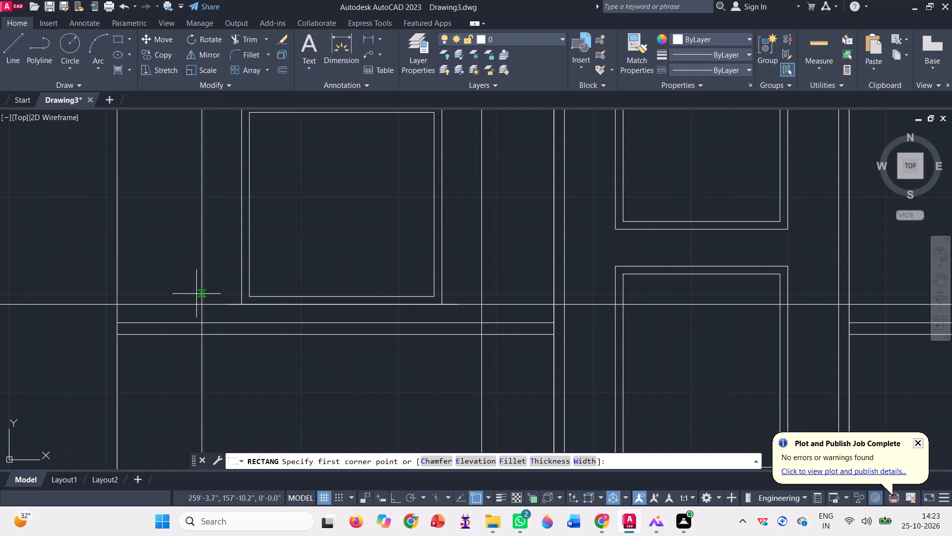
pyautogui.click(203, 306)
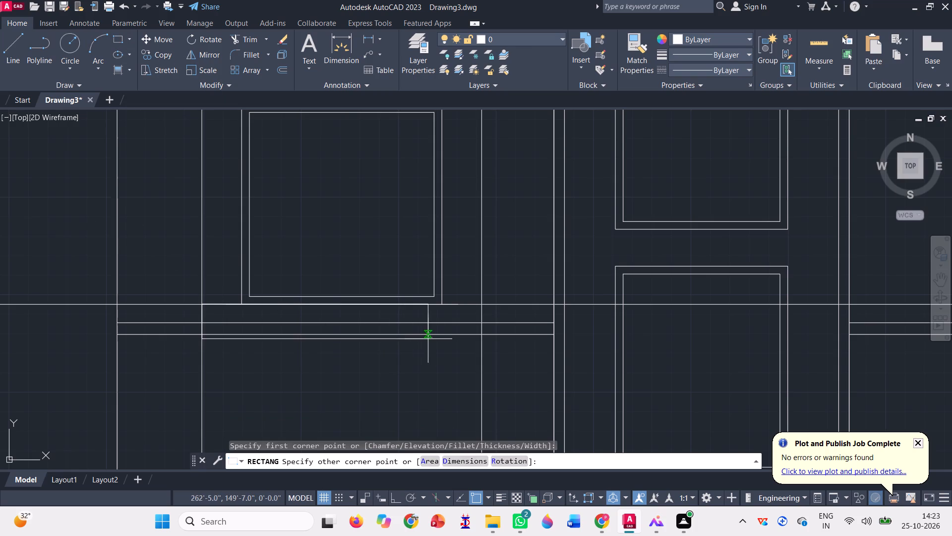
pyautogui.click(480, 320)
# Draw a rectangle above the opening, spanning between the vertical construction lines from the roof slab's underside to the upper horizontal construction line.
pyautogui.scroll(-2, 350, 375)
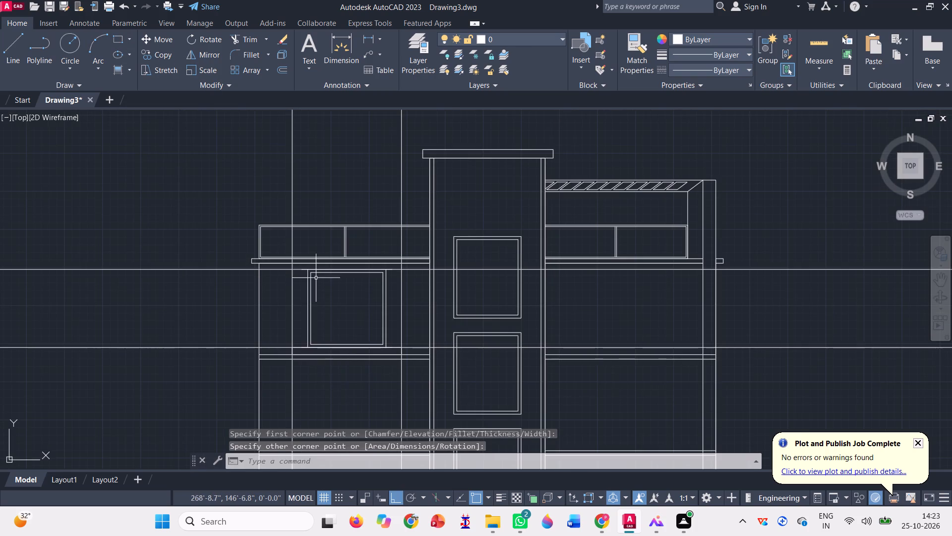
pyautogui.scroll(3, 321, 259)
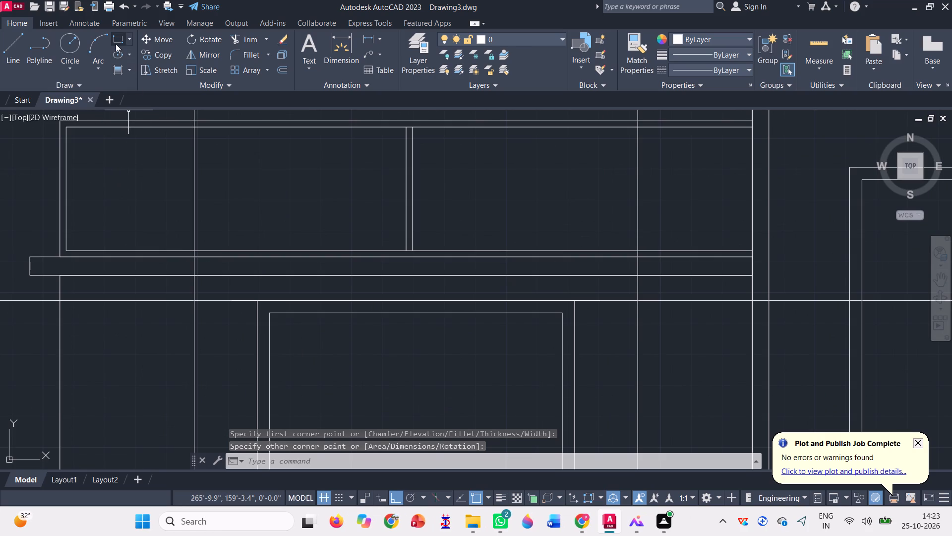
pyautogui.click(116, 43)
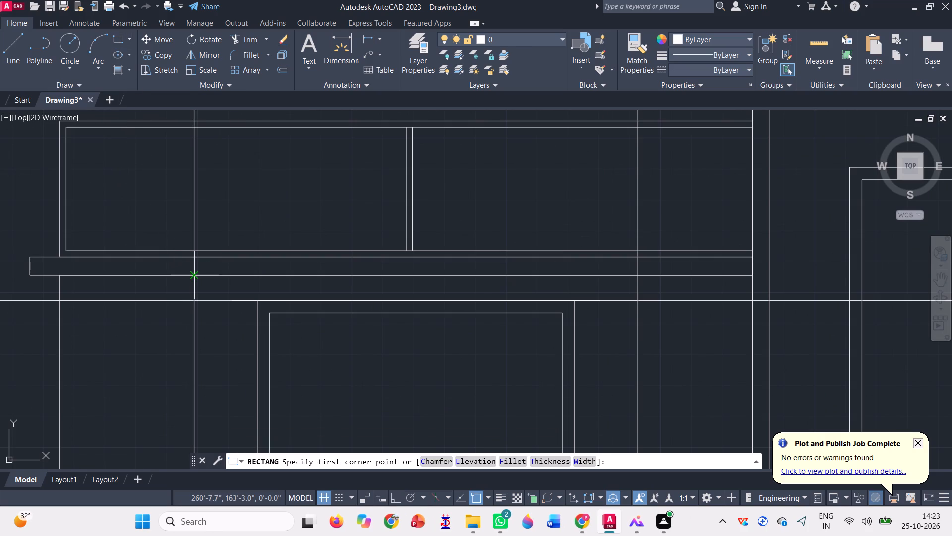
pyautogui.click(195, 273)
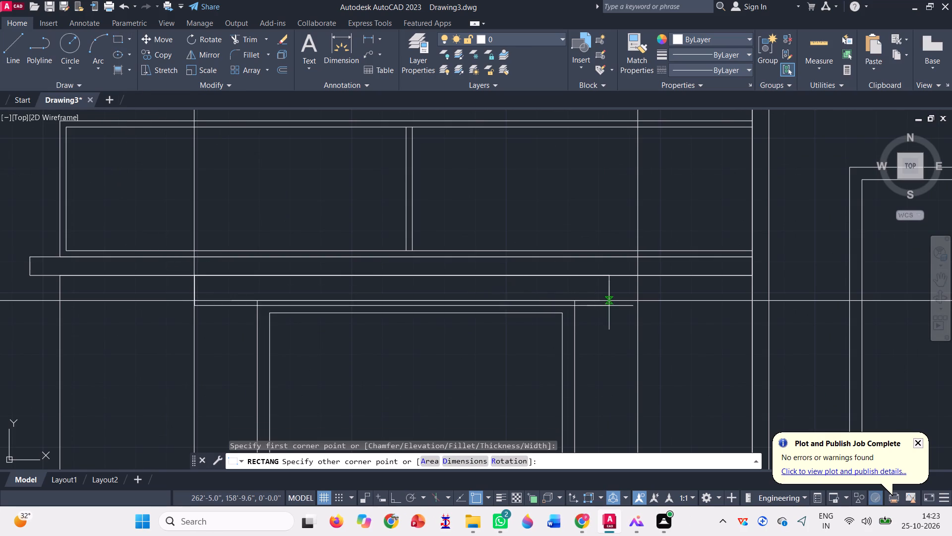
pyautogui.click(639, 296)
pyautogui.scroll(-2, 405, 280)
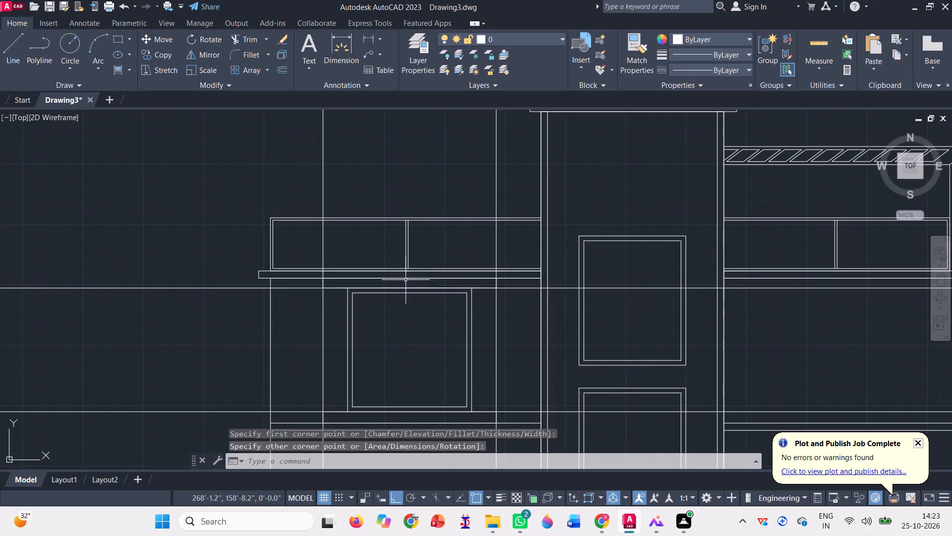
pyautogui.press('Escape')
# Delete the two vertical and two horizontal construction lines around the wing's window opening.
pyautogui.scroll(-1, 317, 199)
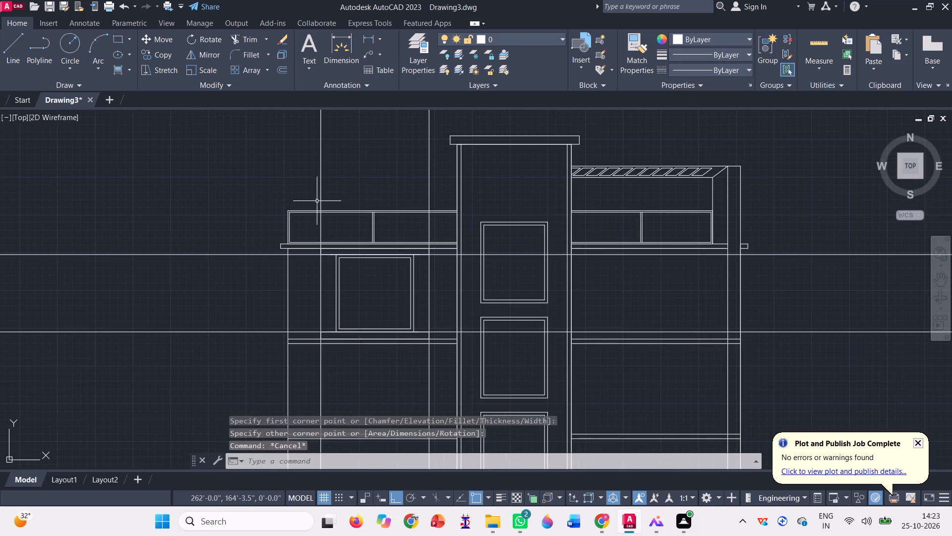
pyautogui.click(436, 163)
pyautogui.click(261, 158)
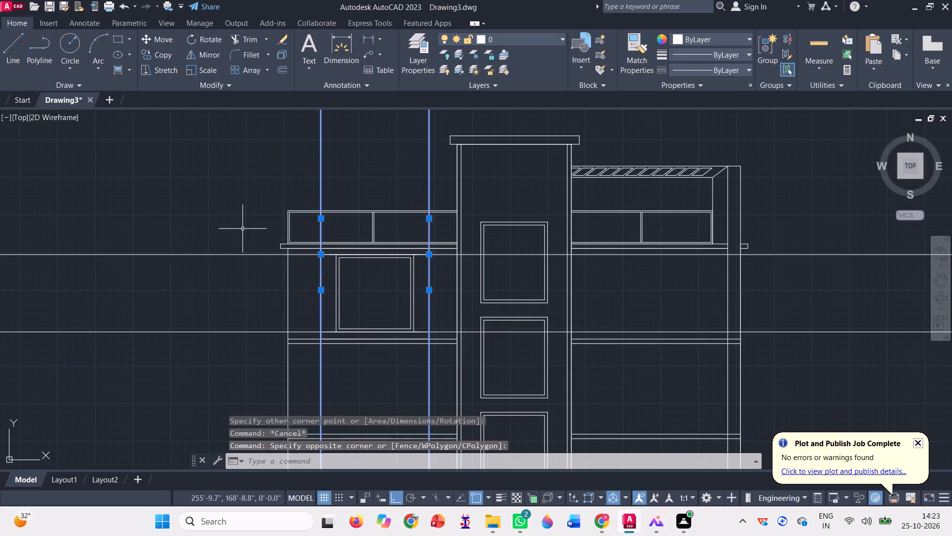
pyautogui.click(195, 373)
pyautogui.click(99, 214)
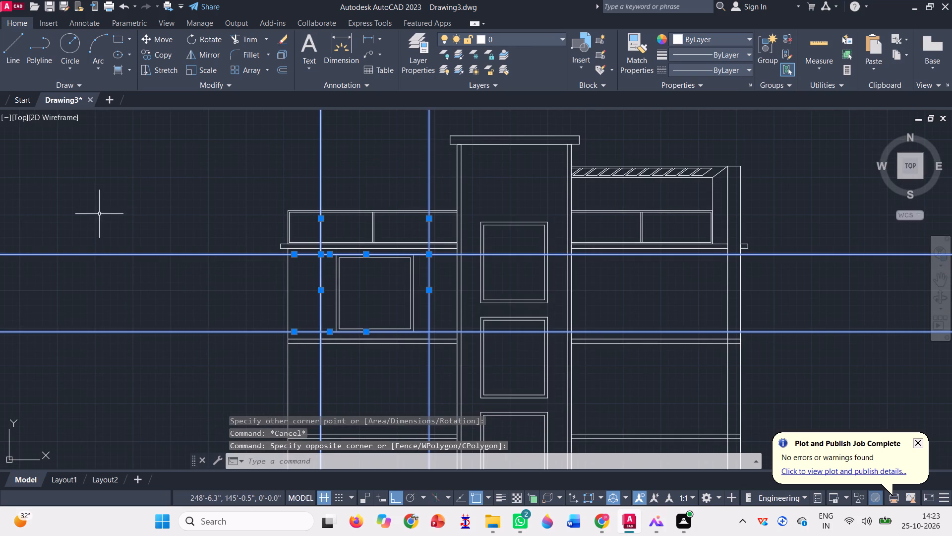
pyautogui.scroll(-1, 240, 273)
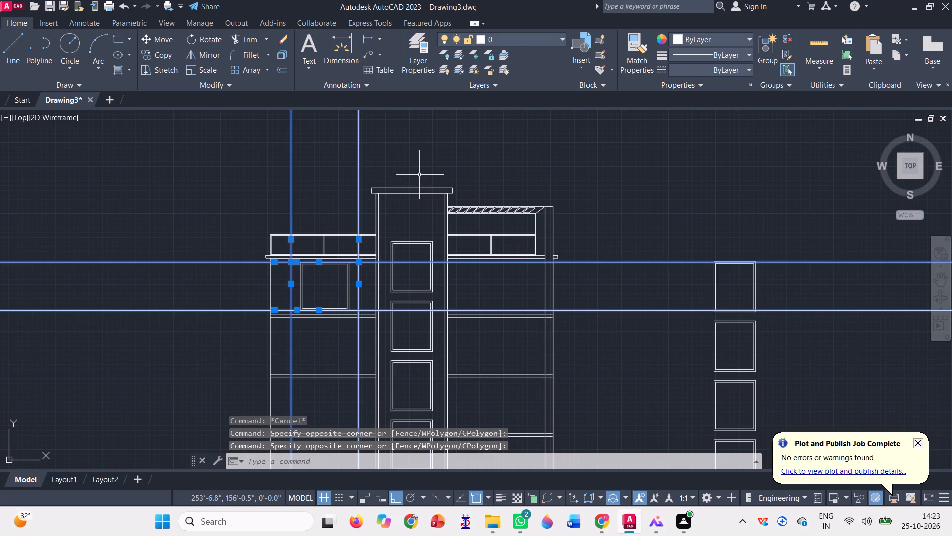
pyautogui.press('Delete')
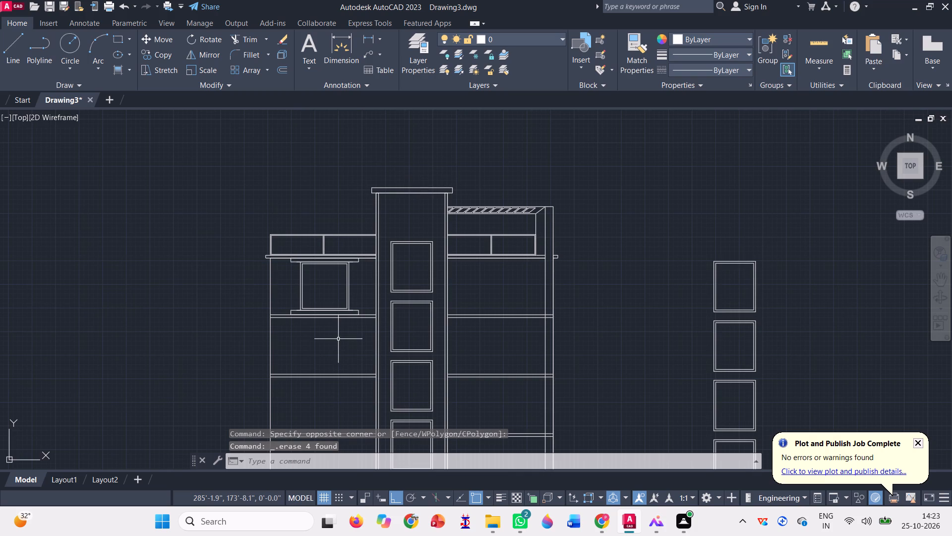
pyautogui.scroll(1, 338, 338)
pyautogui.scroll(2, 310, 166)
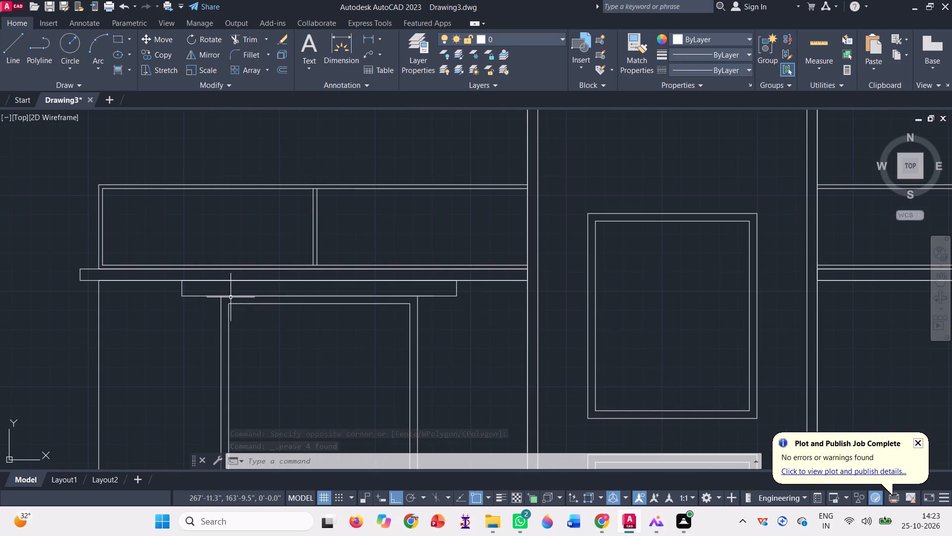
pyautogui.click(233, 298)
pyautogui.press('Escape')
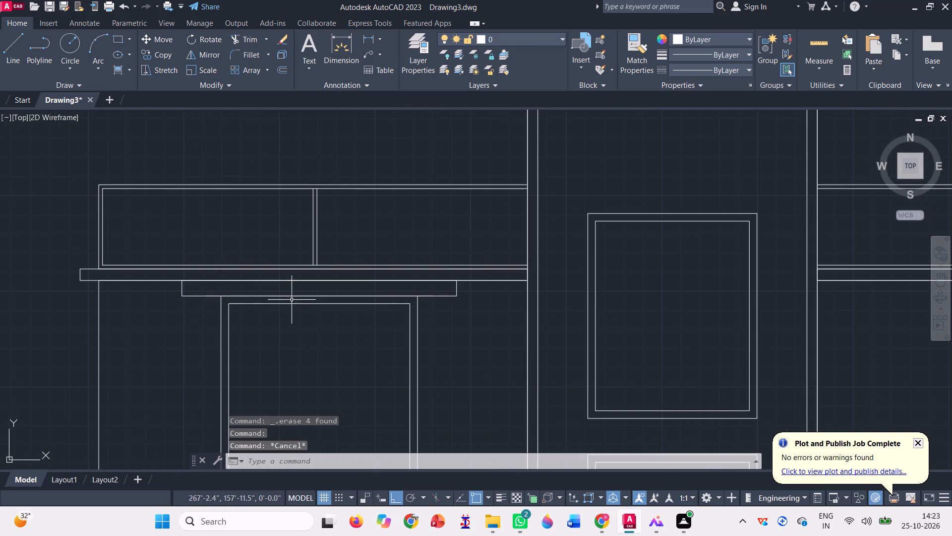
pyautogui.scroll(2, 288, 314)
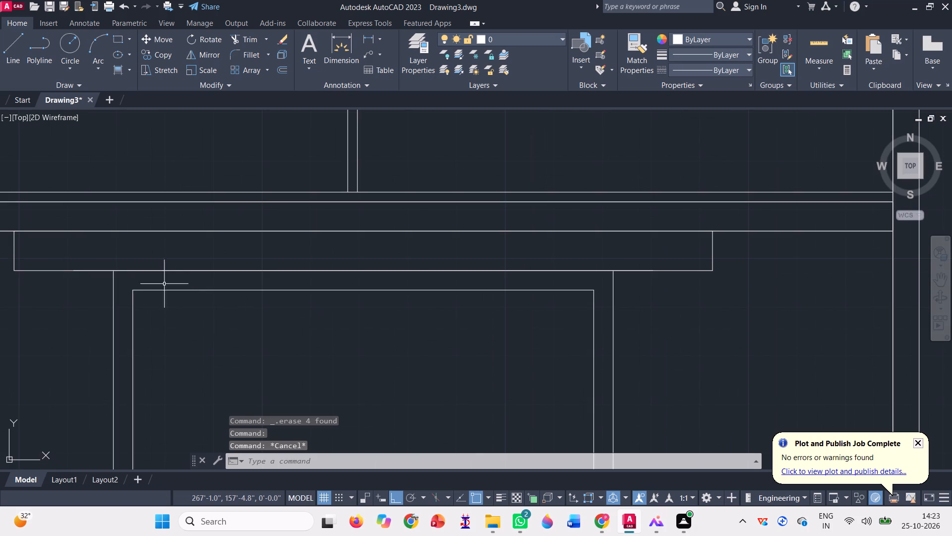
# Trim the upper band's bottom edge above the wing window, removing the segments beyond both ends of the shorter overlapping line.
pyautogui.click(240, 33)
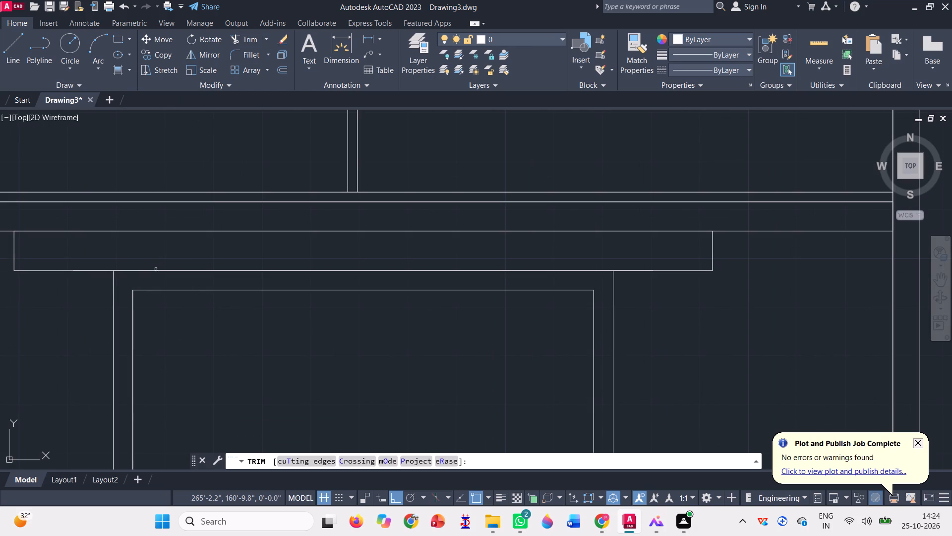
pyautogui.click(157, 270)
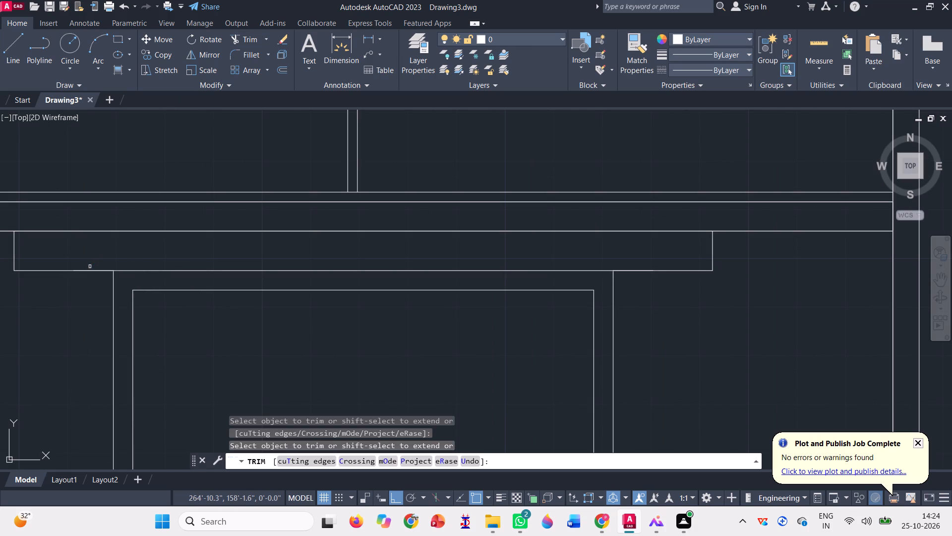
pyautogui.click(94, 268)
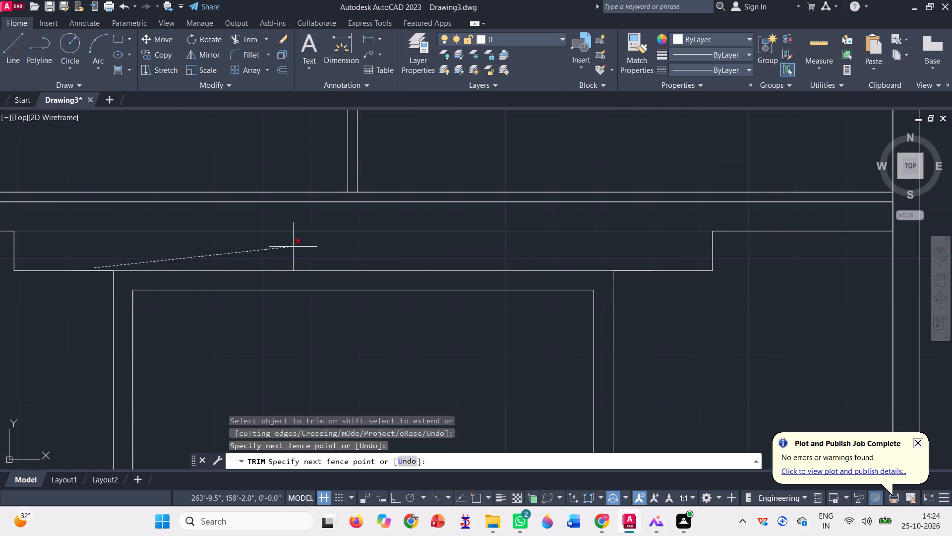
pyautogui.click(245, 247)
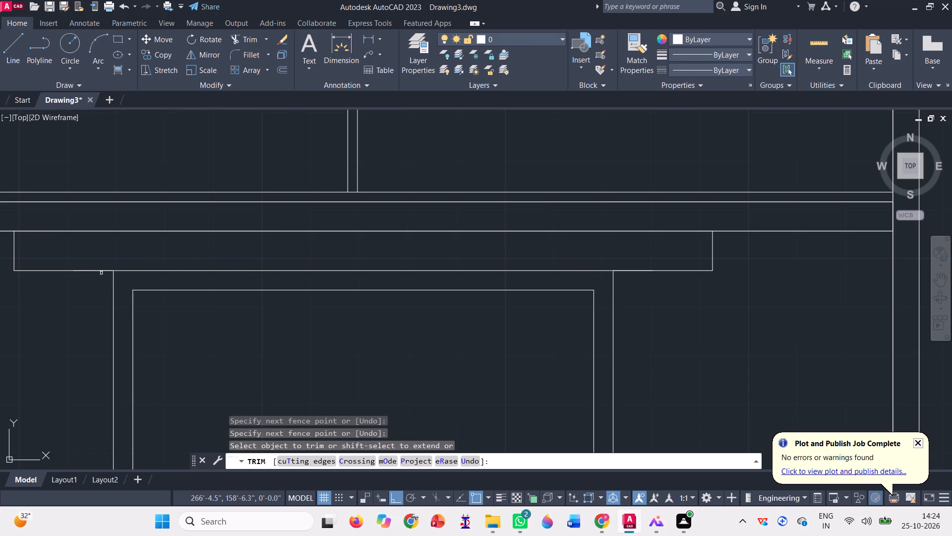
pyautogui.click(99, 270)
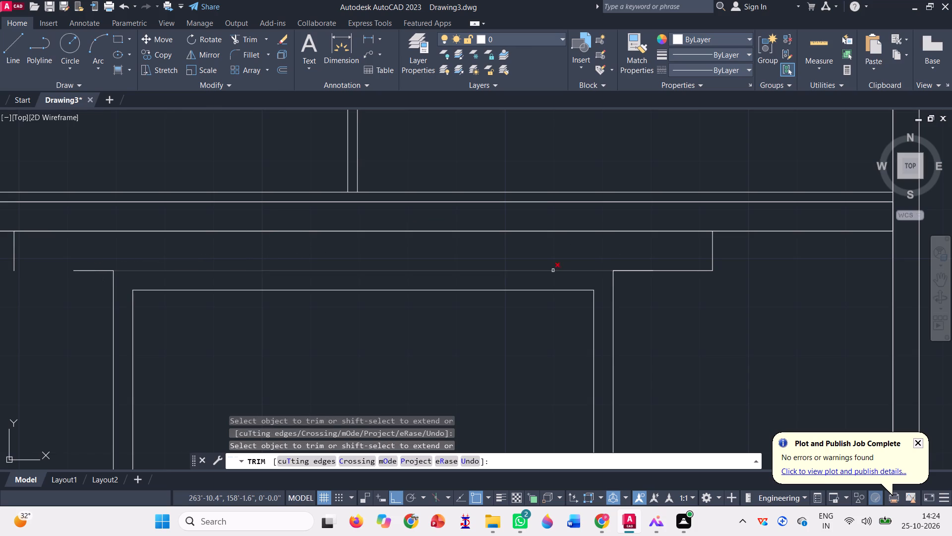
pyautogui.click(642, 268)
pyautogui.click(645, 257)
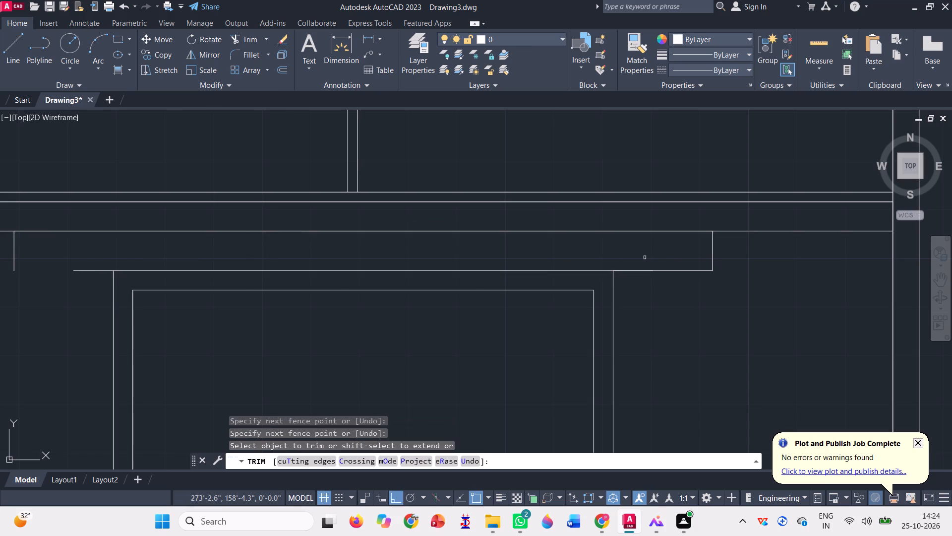
pyautogui.click(662, 270)
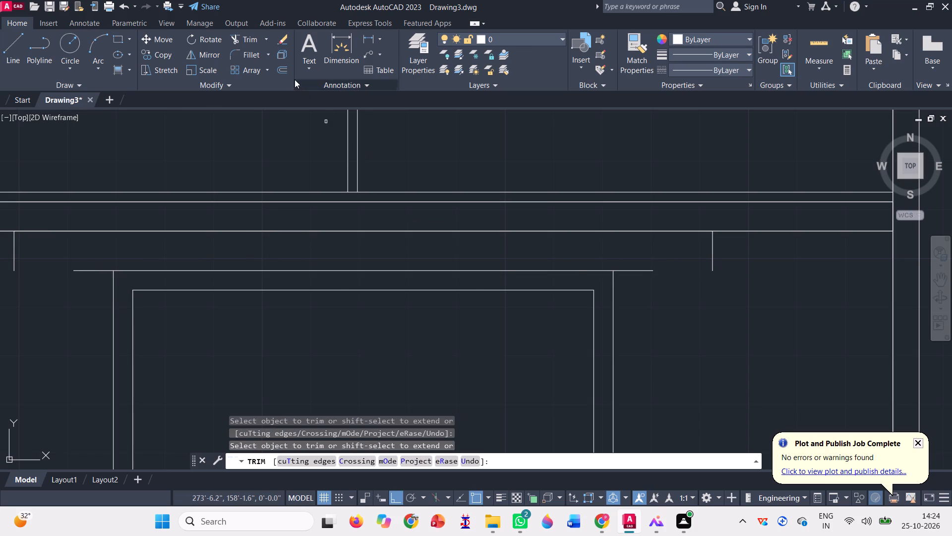
# Extend both ends of the line above the window frame to the upper band's vertical end lines.
pyautogui.click(270, 37)
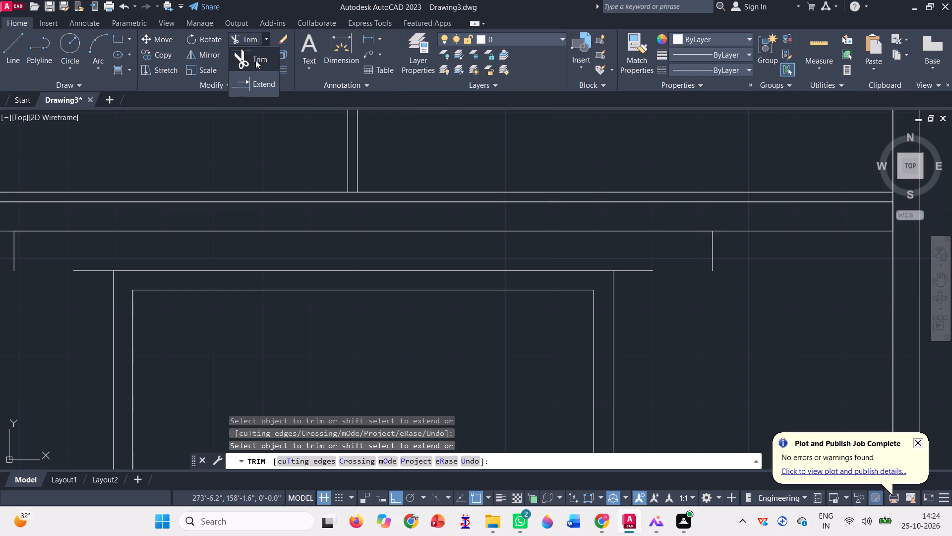
pyautogui.click(243, 81)
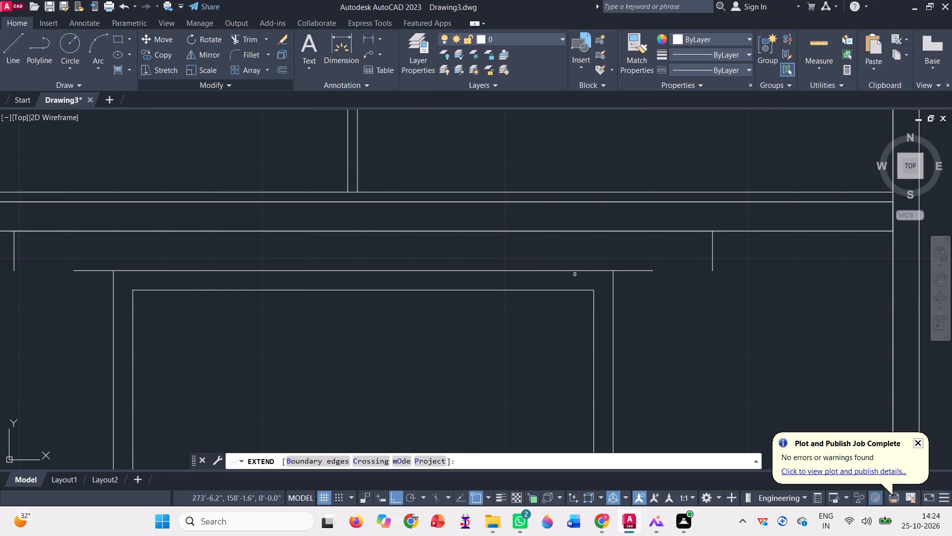
pyautogui.click(620, 295)
pyautogui.click(637, 258)
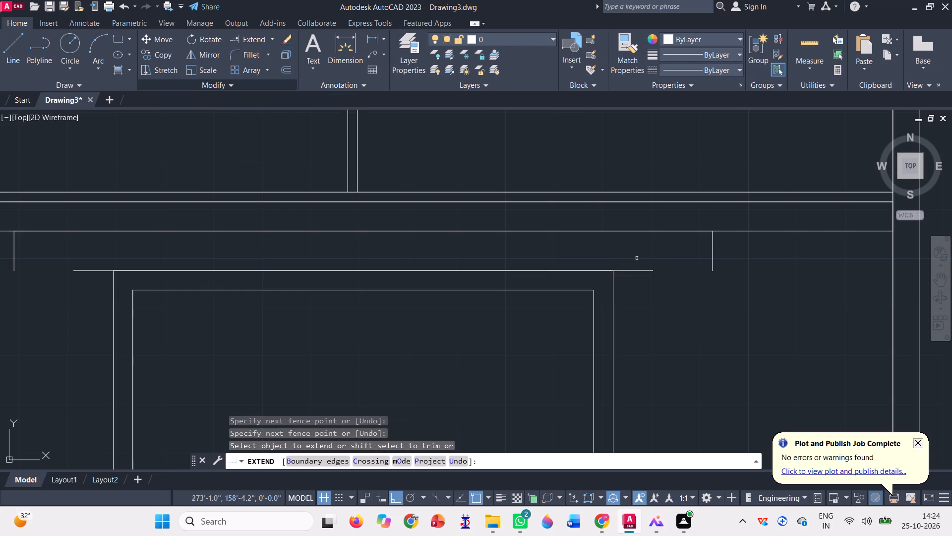
pyautogui.click(644, 277)
pyautogui.click(635, 260)
pyautogui.click(93, 266)
pyautogui.click(74, 279)
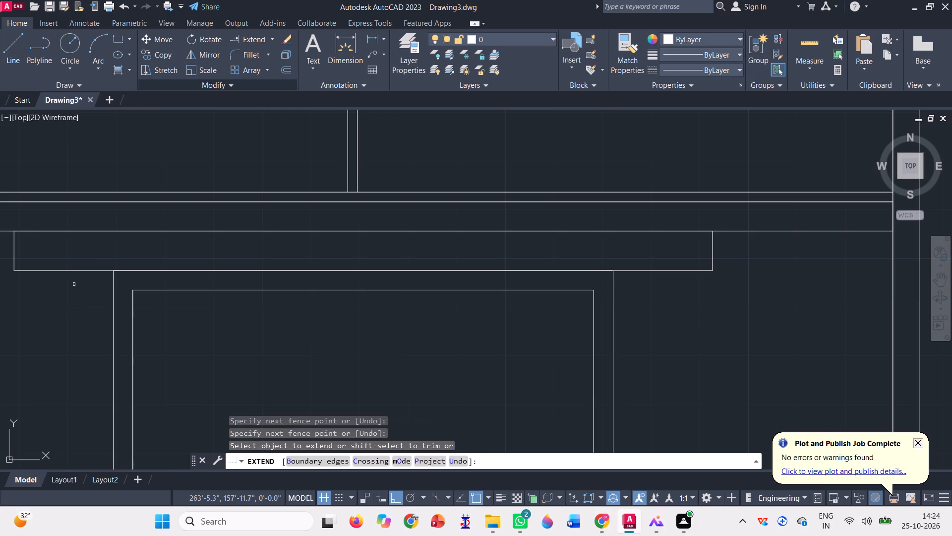
pyautogui.scroll(-2, 307, 266)
pyautogui.scroll(-2, 354, 205)
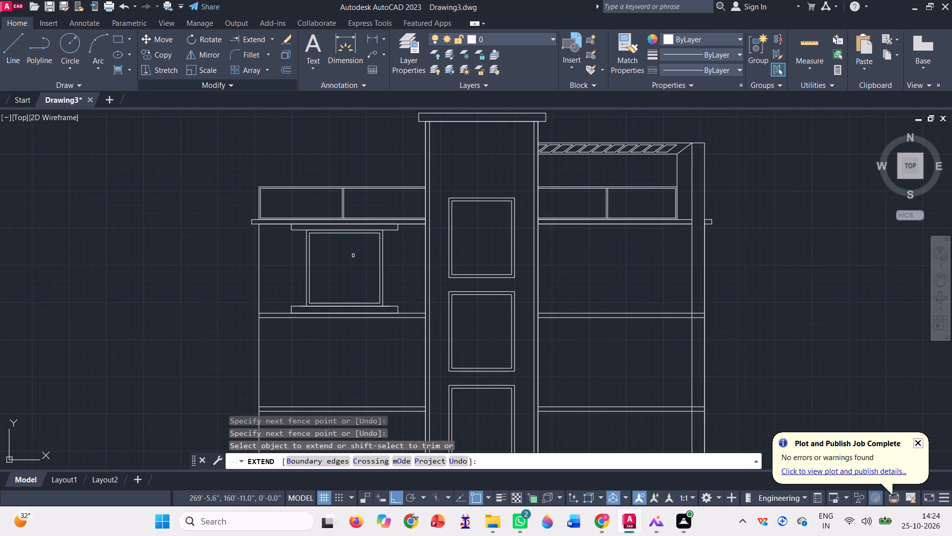
pyautogui.press('Escape')
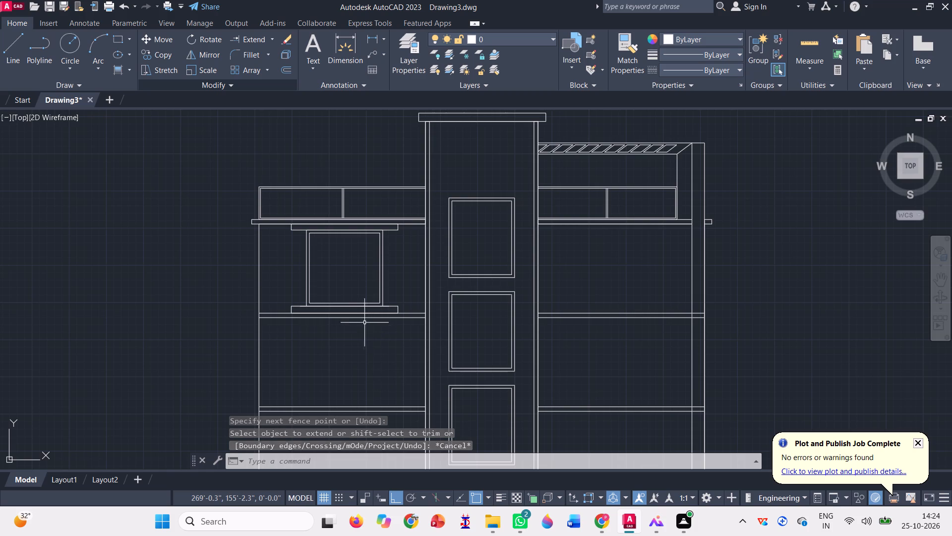
# Trim the lower band's top edge below the wing window, removing the segments beyond both ends of the shorter overlapping line.
pyautogui.scroll(2, 355, 314)
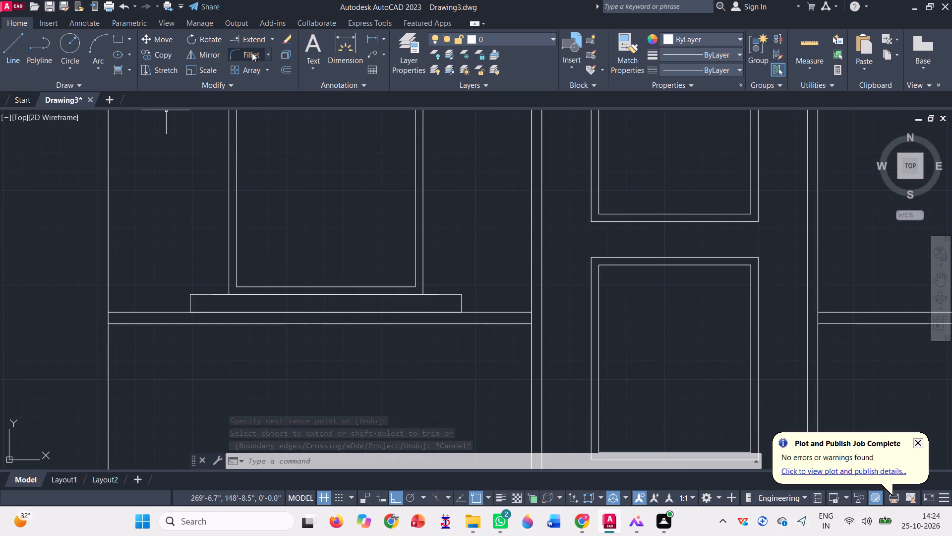
pyautogui.click(272, 36)
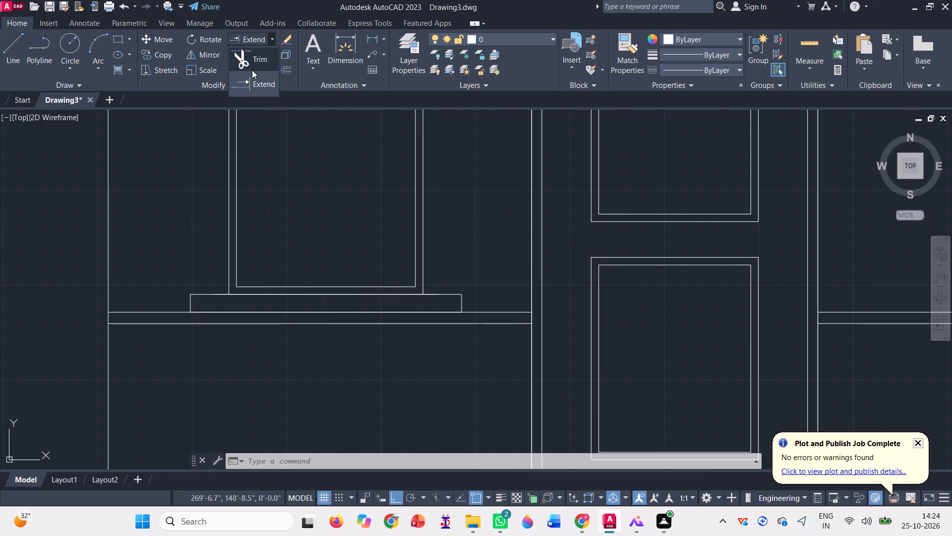
pyautogui.click(252, 65)
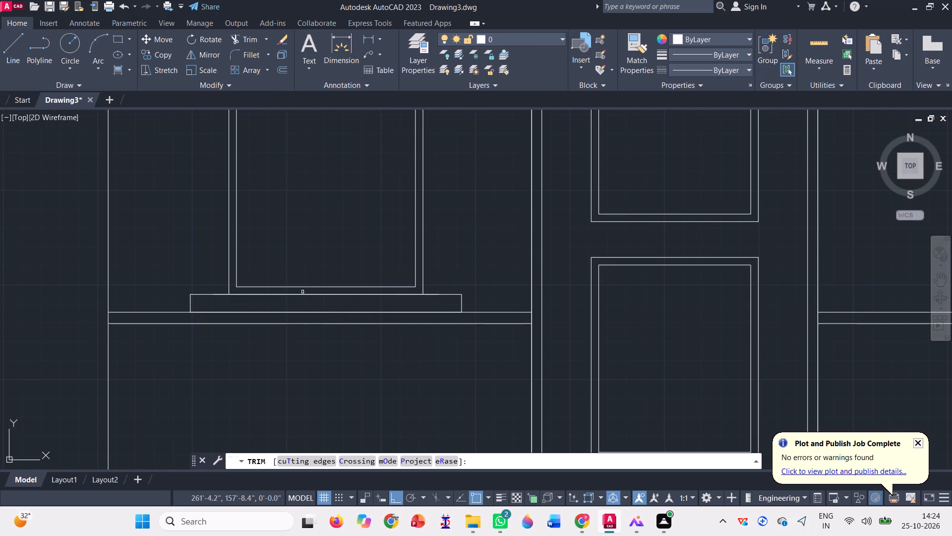
pyautogui.click(300, 293)
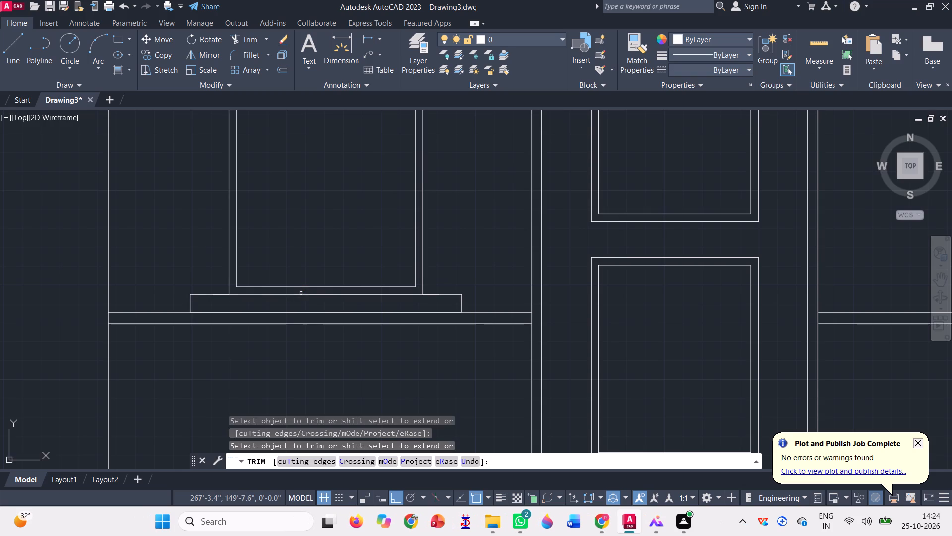
pyautogui.scroll(3, 193, 282)
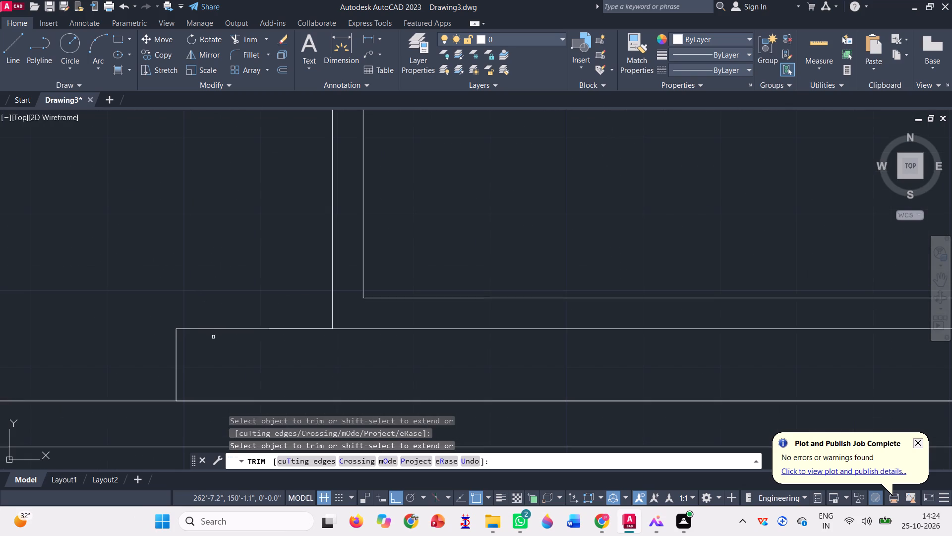
pyautogui.click(285, 329)
pyautogui.scroll(-2, 175, 315)
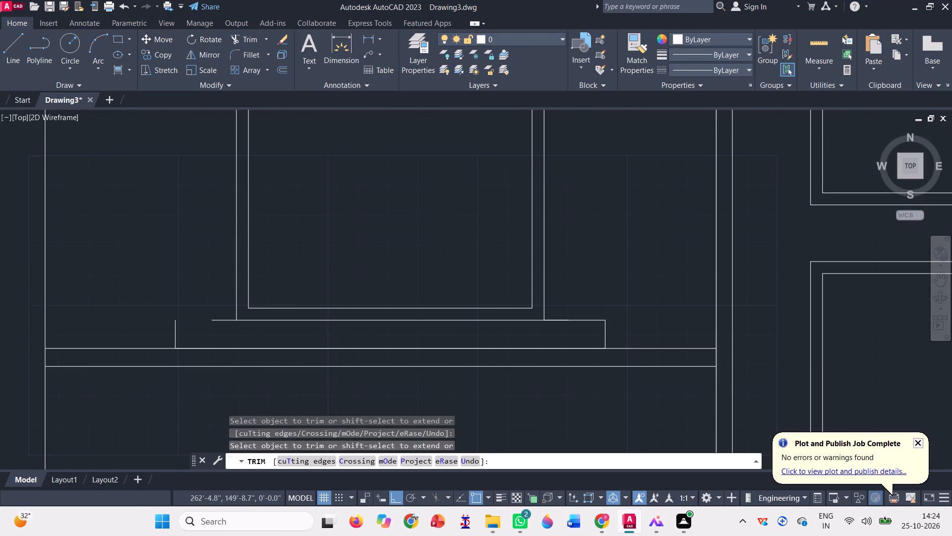
pyautogui.click(582, 320)
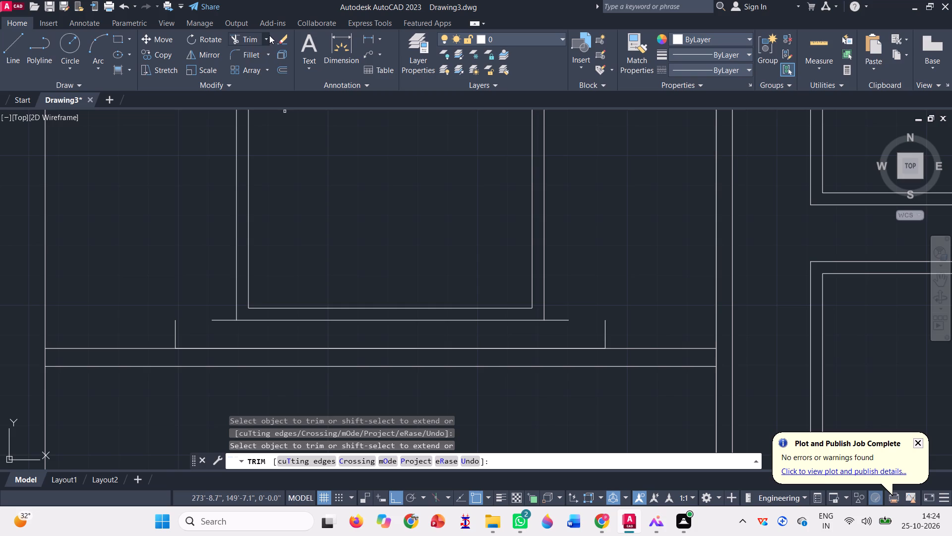
# Extend the line below the window frame both ways to the lower band's vertical end lines.
pyautogui.click(269, 35)
pyautogui.click(261, 78)
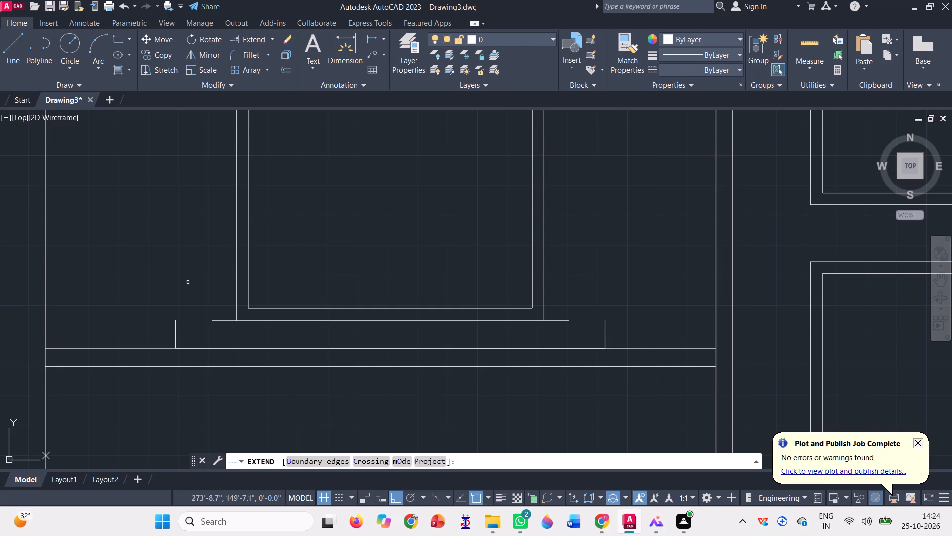
pyautogui.click(223, 324)
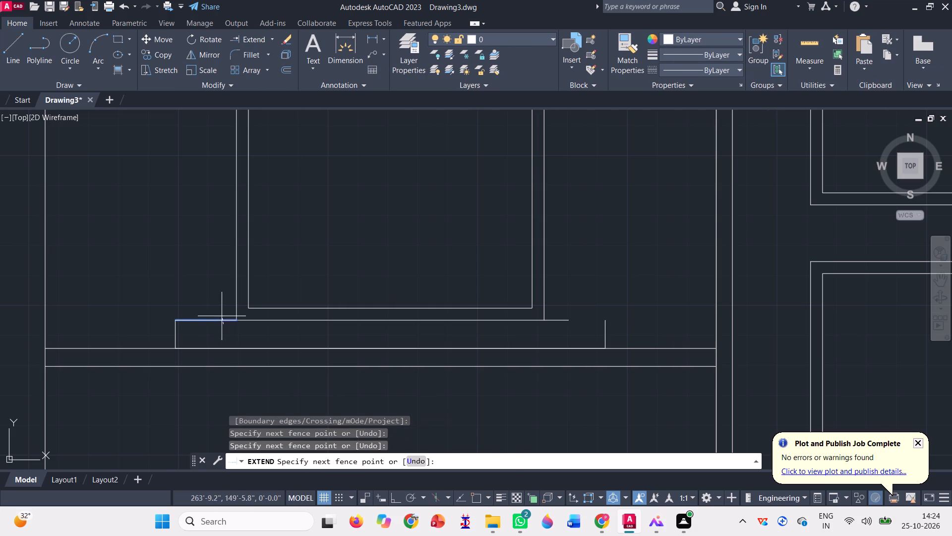
pyautogui.click(217, 307)
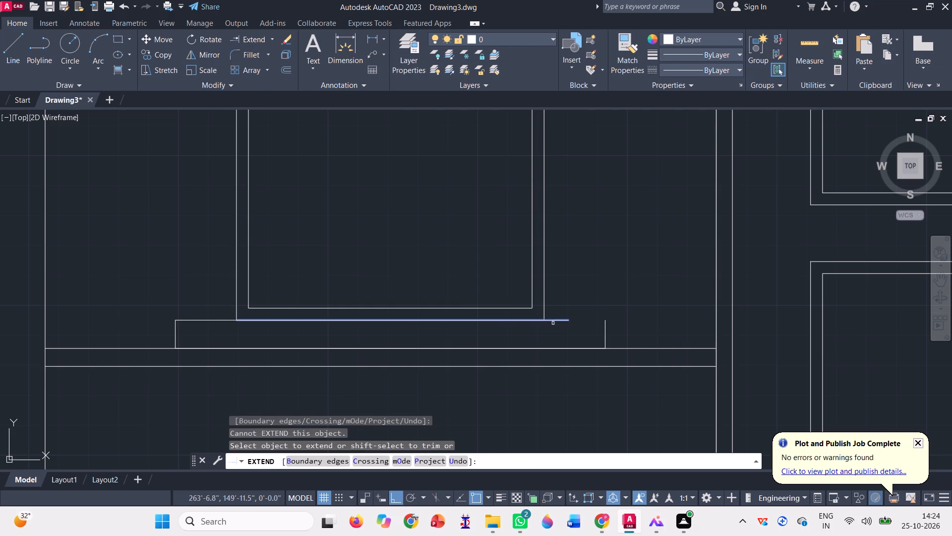
pyautogui.click(553, 321)
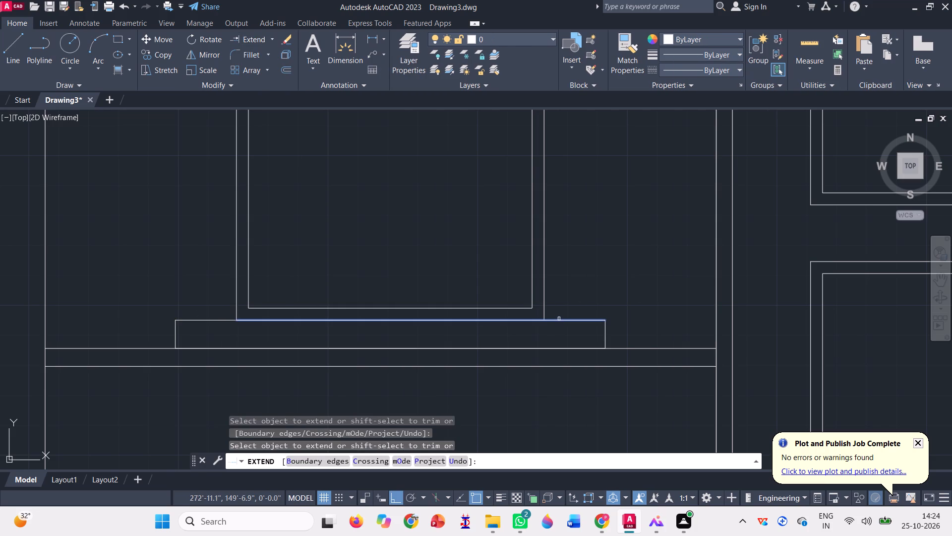
pyautogui.click(559, 319)
pyautogui.press('space')
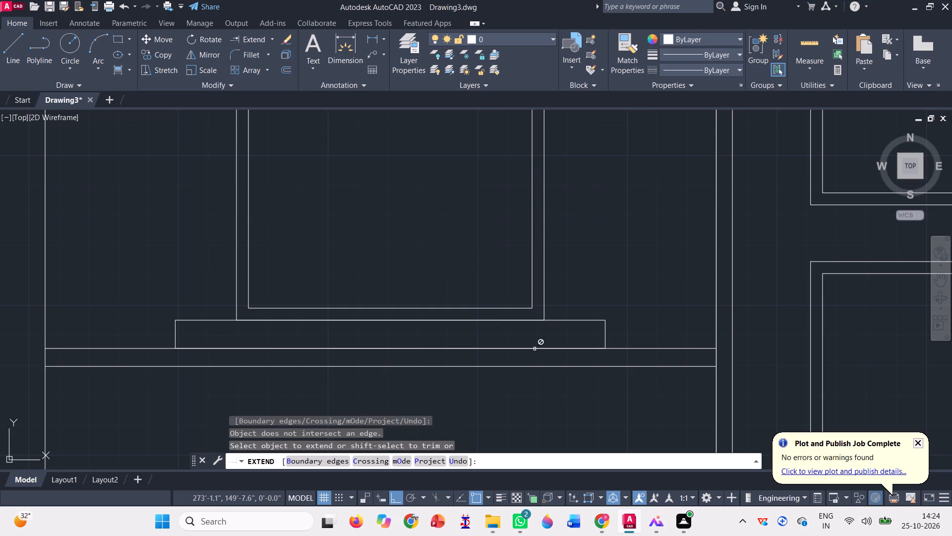
# Draw a small, roughly square rectangle standing on the lower band's top edge, just outside the window frame's left side.
pyautogui.scroll(-1, 339, 397)
pyautogui.scroll(-1, 319, 362)
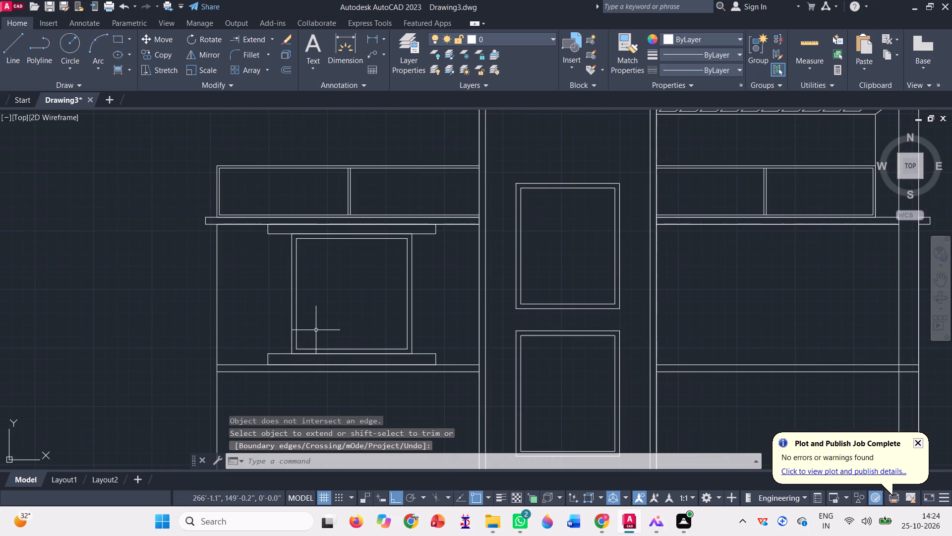
pyautogui.scroll(-1, 314, 326)
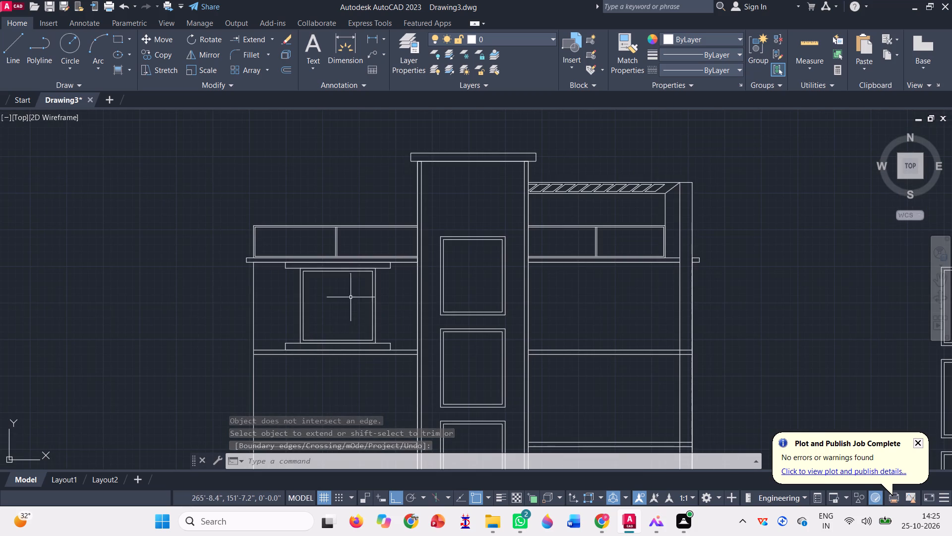
pyautogui.scroll(1, 321, 297)
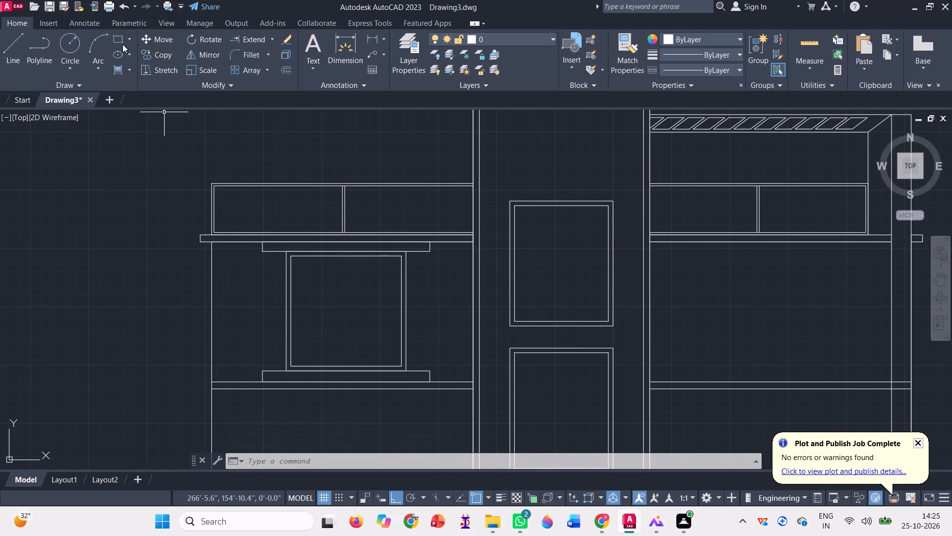
pyautogui.click(114, 37)
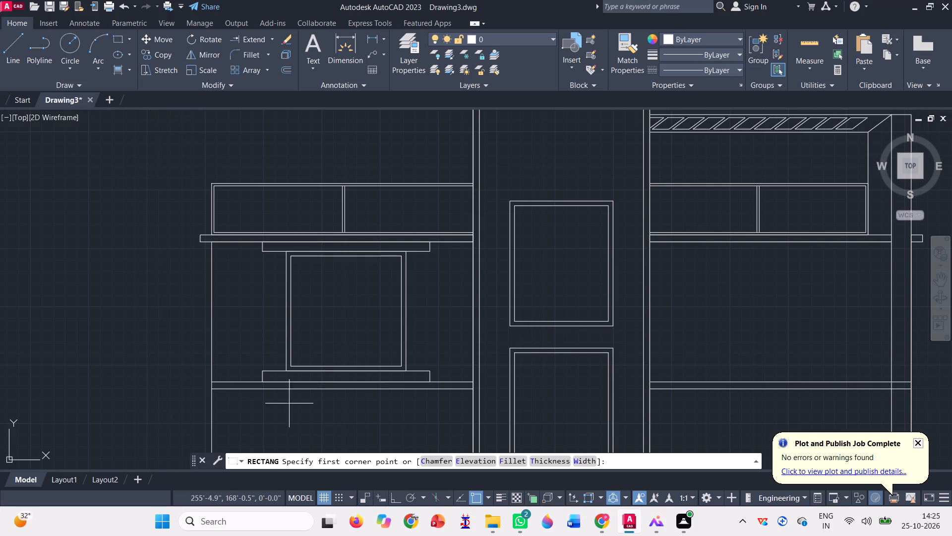
pyautogui.scroll(1, 287, 375)
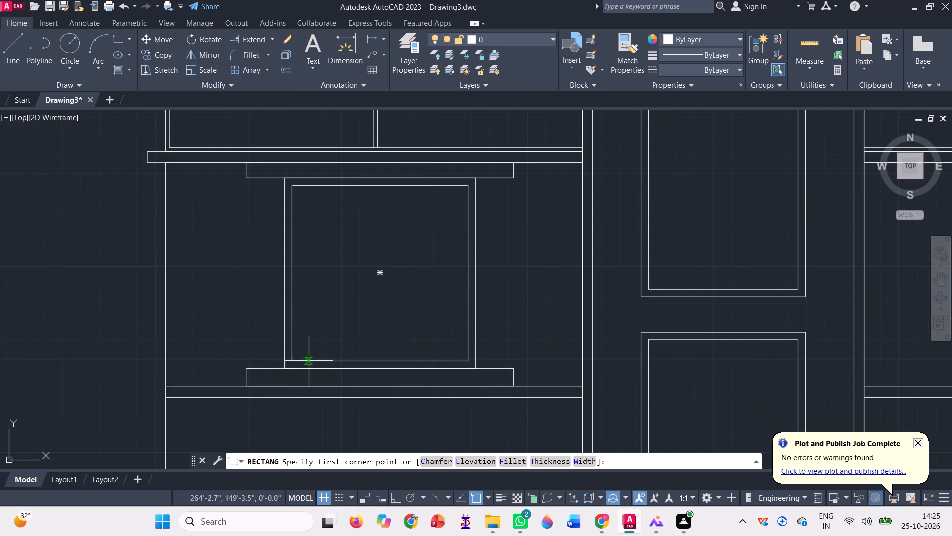
pyautogui.scroll(1, 264, 376)
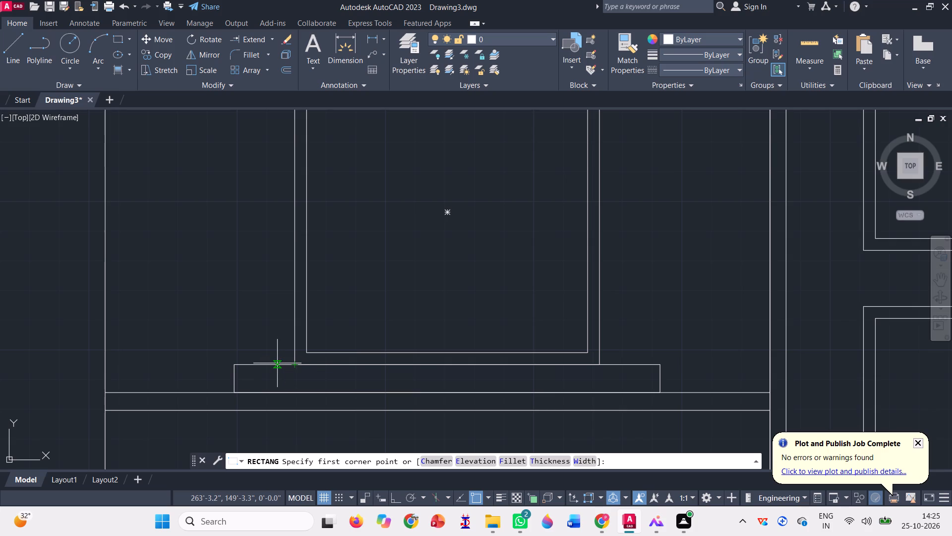
pyautogui.click(277, 363)
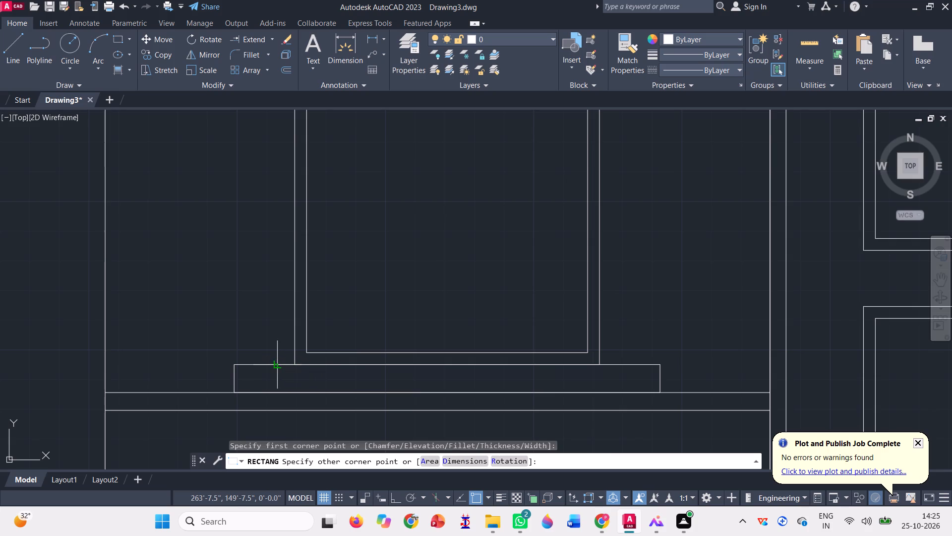
pyautogui.click(242, 330)
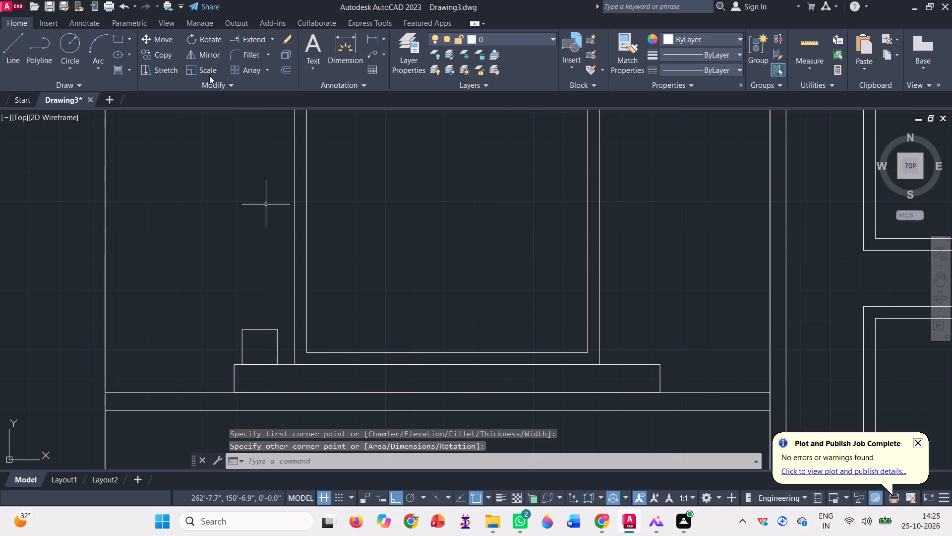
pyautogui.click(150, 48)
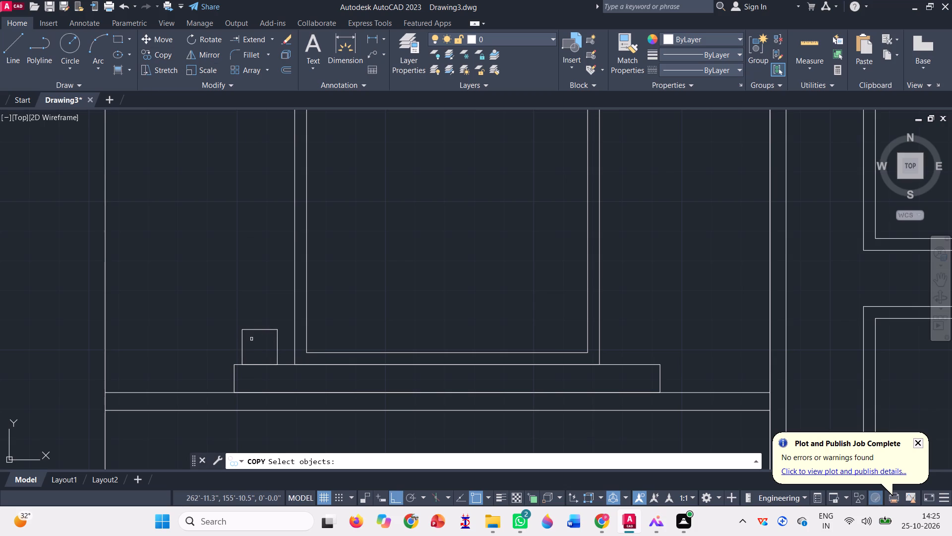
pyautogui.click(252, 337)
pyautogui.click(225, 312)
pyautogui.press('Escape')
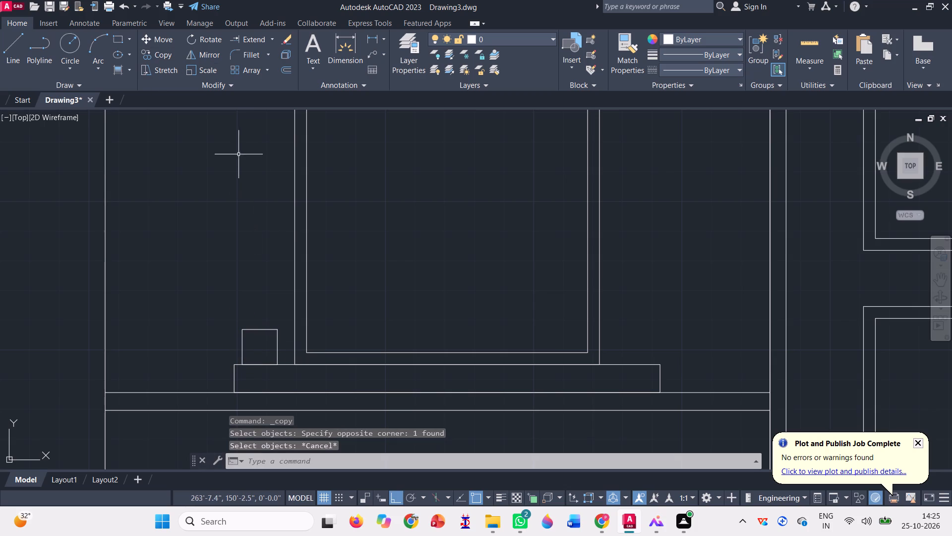
# Mirror the small square block across the wing window's vertical centreline, keeping the original block.
pyautogui.click(210, 51)
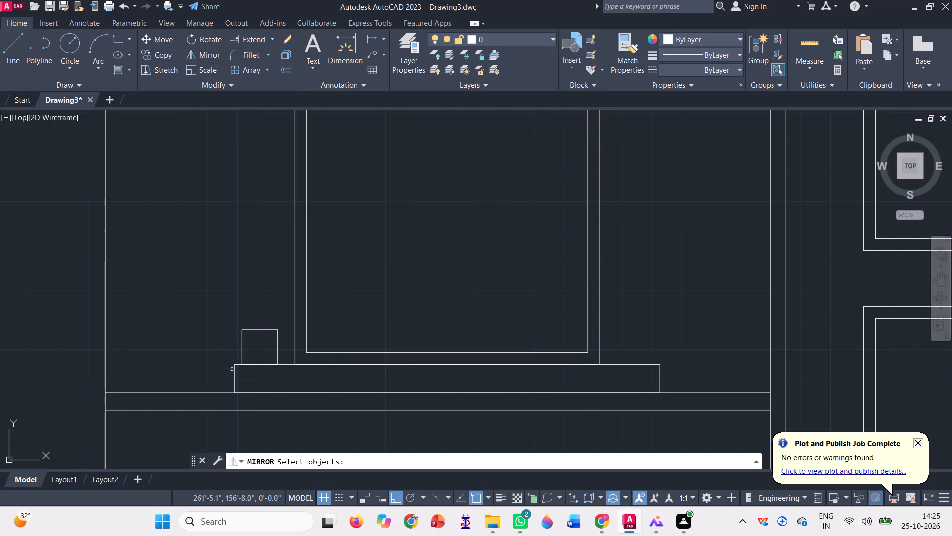
pyautogui.click(255, 352)
pyautogui.click(221, 307)
pyautogui.press('space')
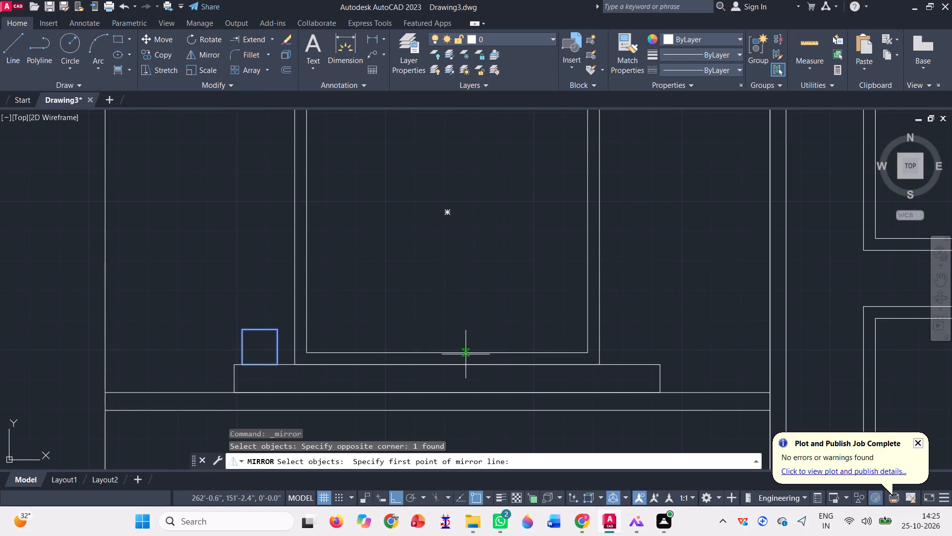
pyautogui.click(445, 204)
pyautogui.click(455, 324)
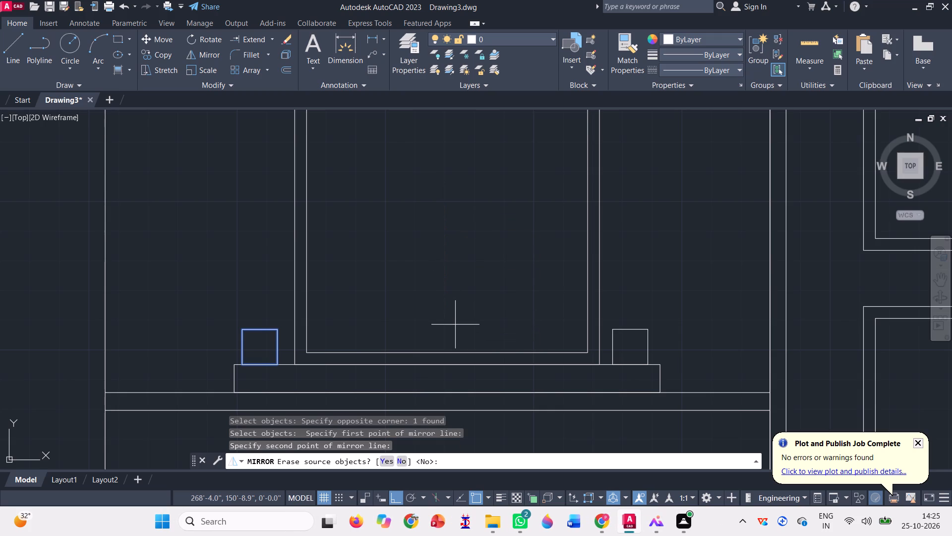
pyautogui.press('space')
# Draw a tall, narrow rectangle from the left small block's top edge up to the underside of the upper band.
pyautogui.scroll(-1, 337, 343)
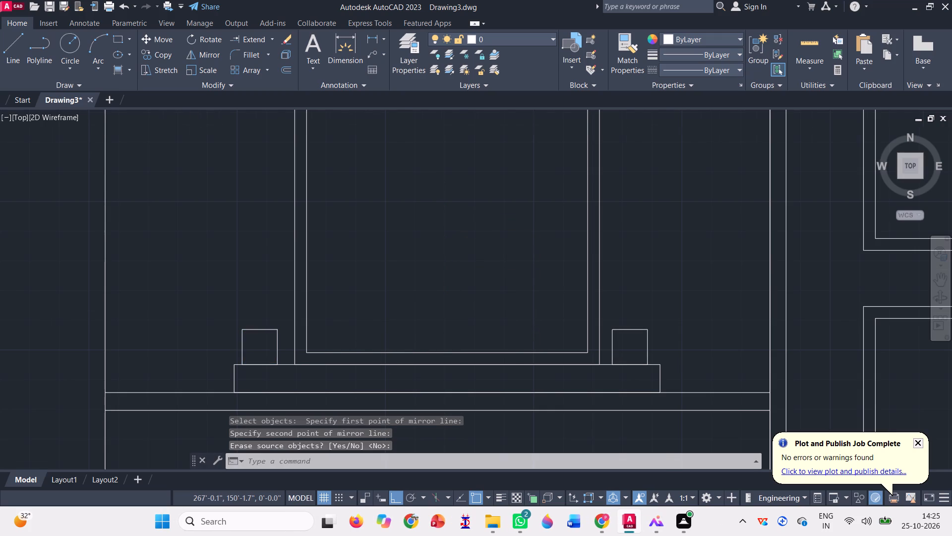
pyautogui.click(119, 41)
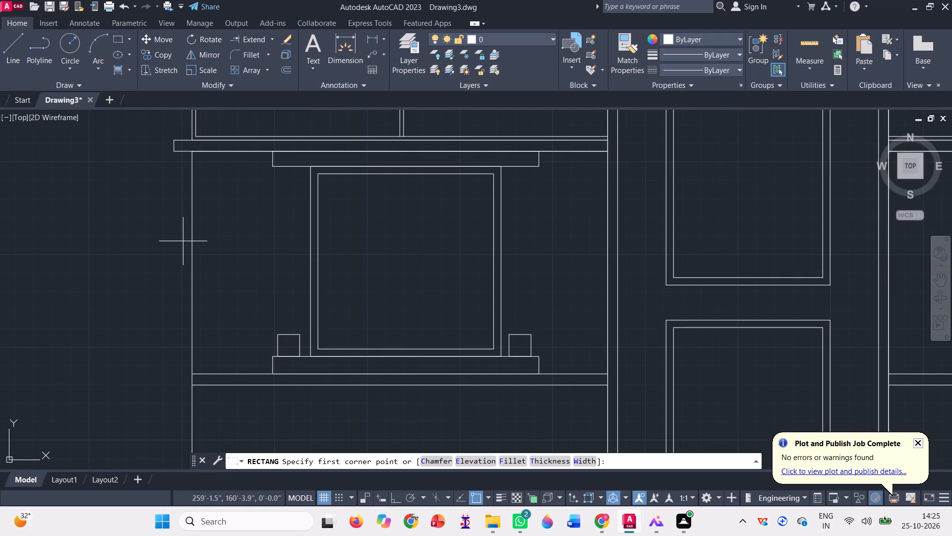
pyautogui.scroll(3, 272, 334)
pyautogui.scroll(2, 315, 327)
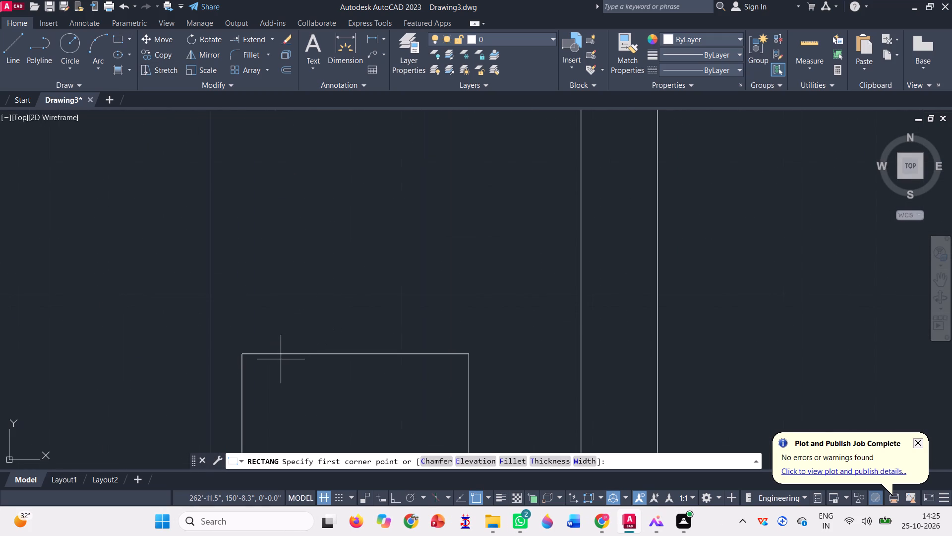
pyautogui.click(261, 349)
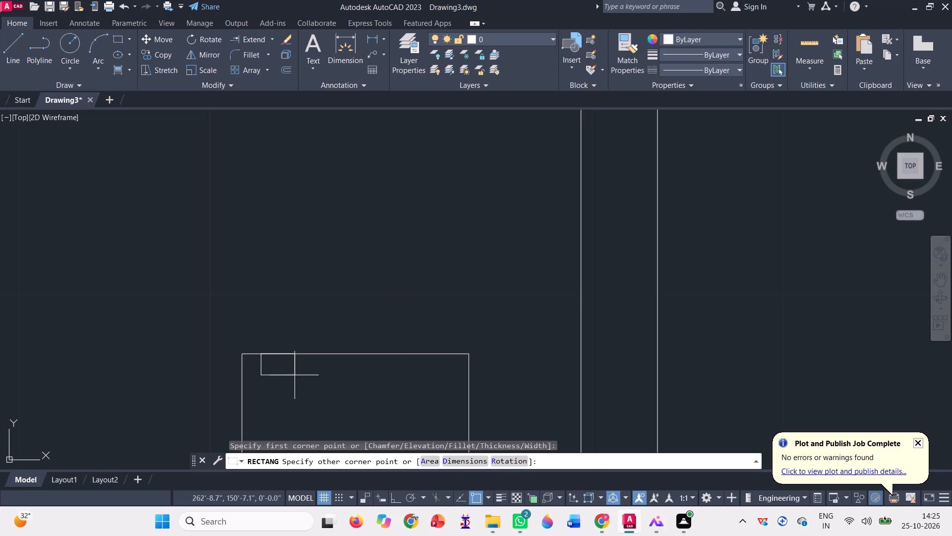
pyautogui.scroll(-2, 295, 375)
pyautogui.scroll(-3, 355, 334)
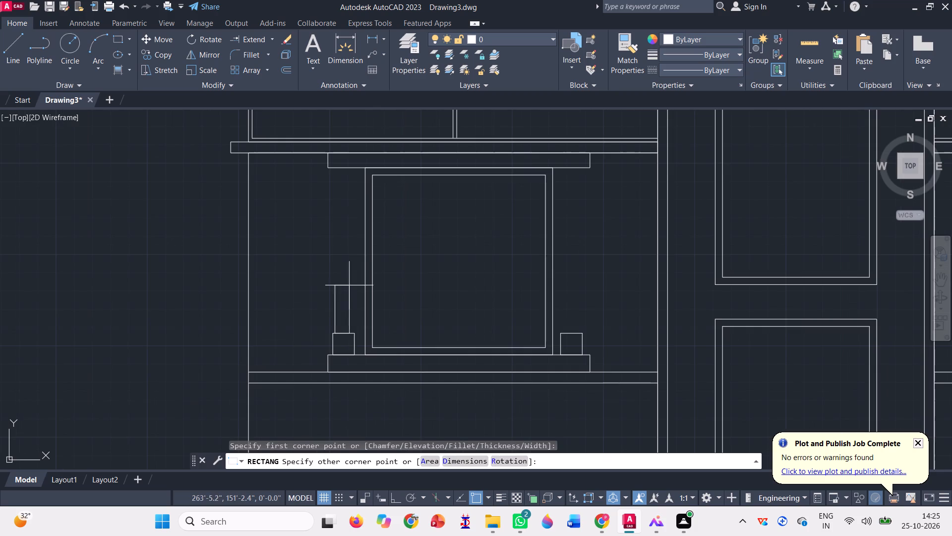
pyautogui.click(349, 167)
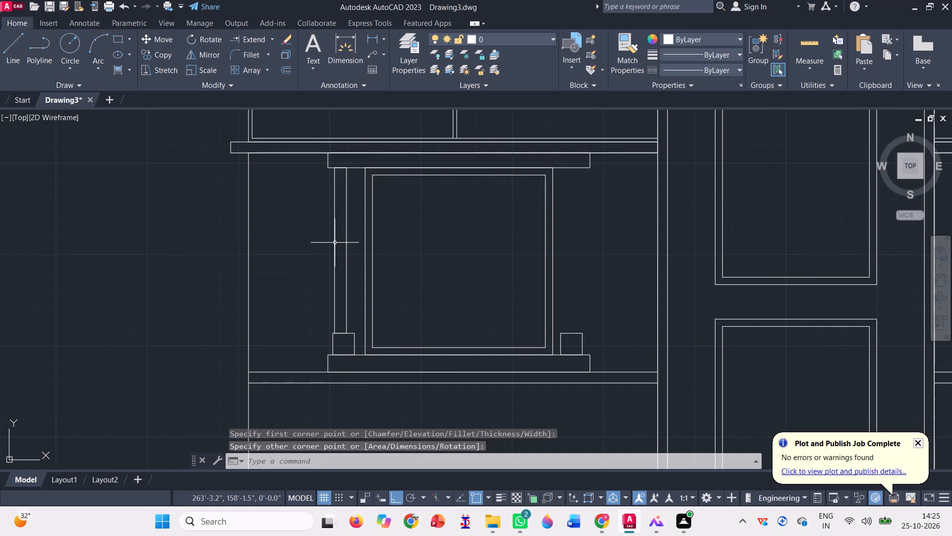
# Move the narrow post horizontally so the midpoint of its bottom edge sits at the middle of the small block's top edge.
pyautogui.scroll(2, 343, 333)
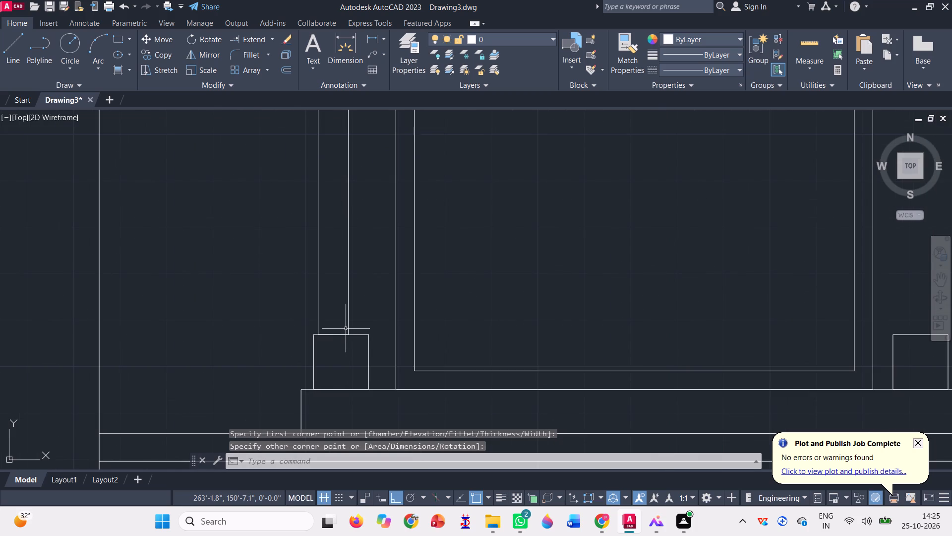
pyautogui.write('m')
pyautogui.press('space')
pyautogui.click(380, 282)
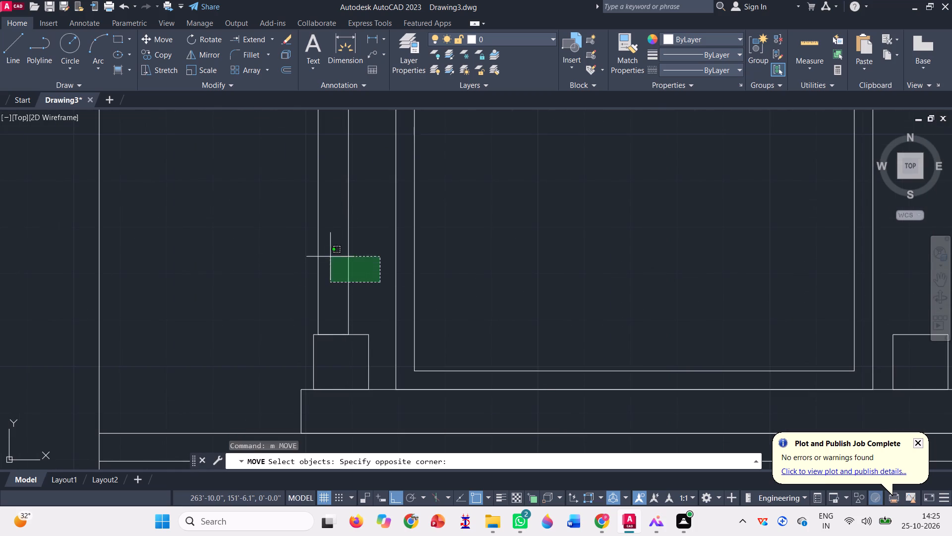
pyautogui.click(273, 236)
pyautogui.press('space')
pyautogui.scroll(1, 333, 337)
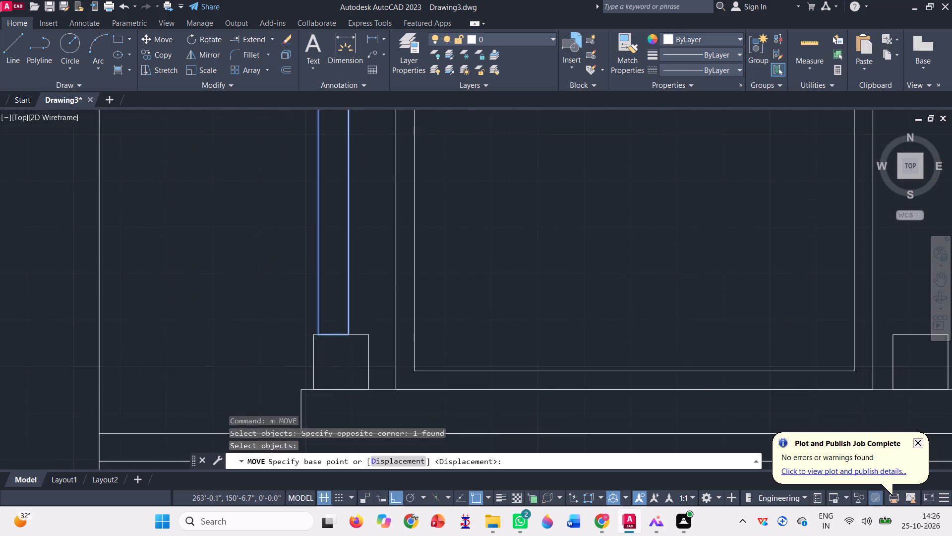
pyautogui.scroll(1, 333, 337)
pyautogui.click(328, 330)
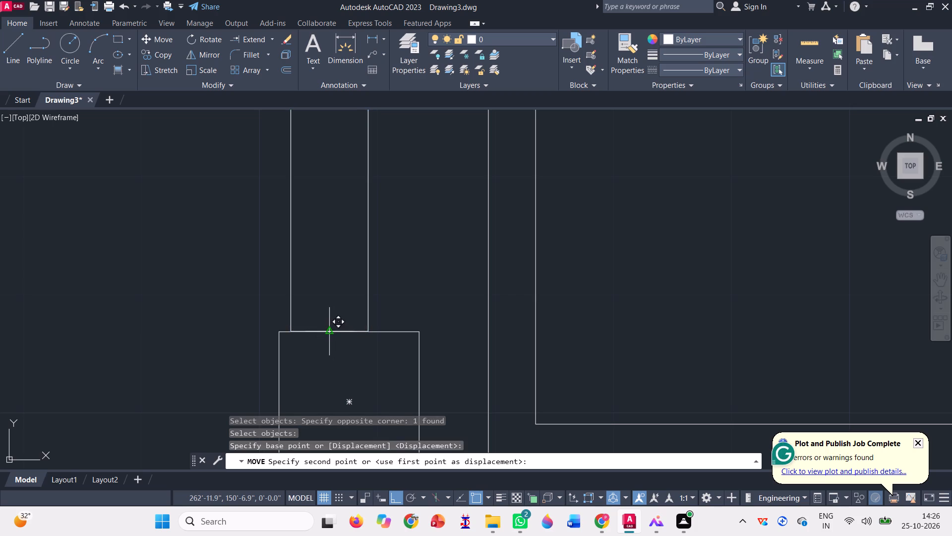
pyautogui.click(348, 330)
# Mirror the narrow post across the wing window's vertical centreline, keeping the original, to stand above the opposite small block.
pyautogui.scroll(-3, 314, 353)
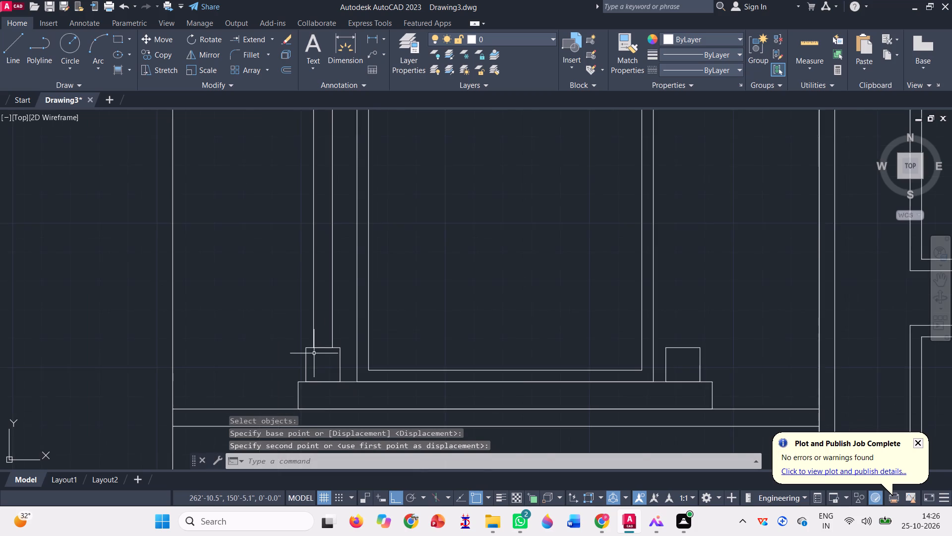
pyautogui.scroll(-2, 314, 353)
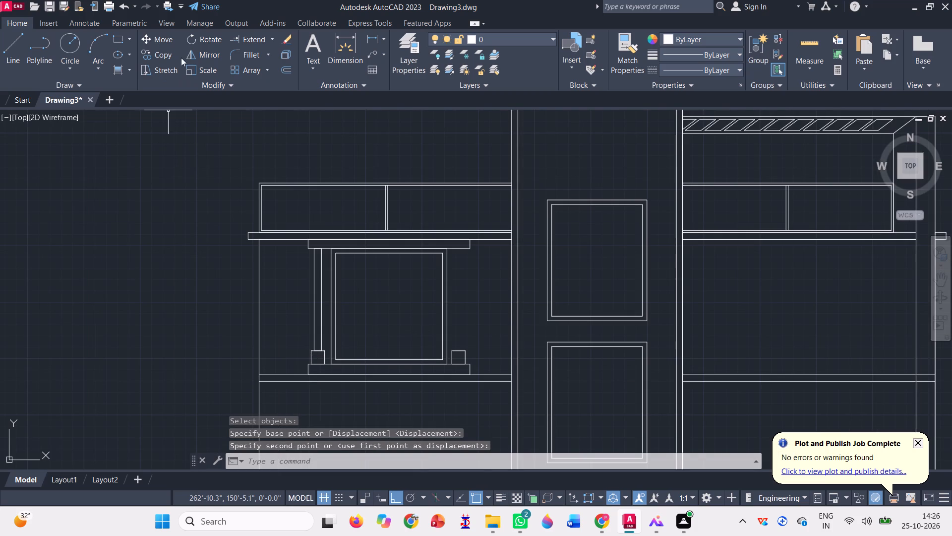
pyautogui.click(204, 56)
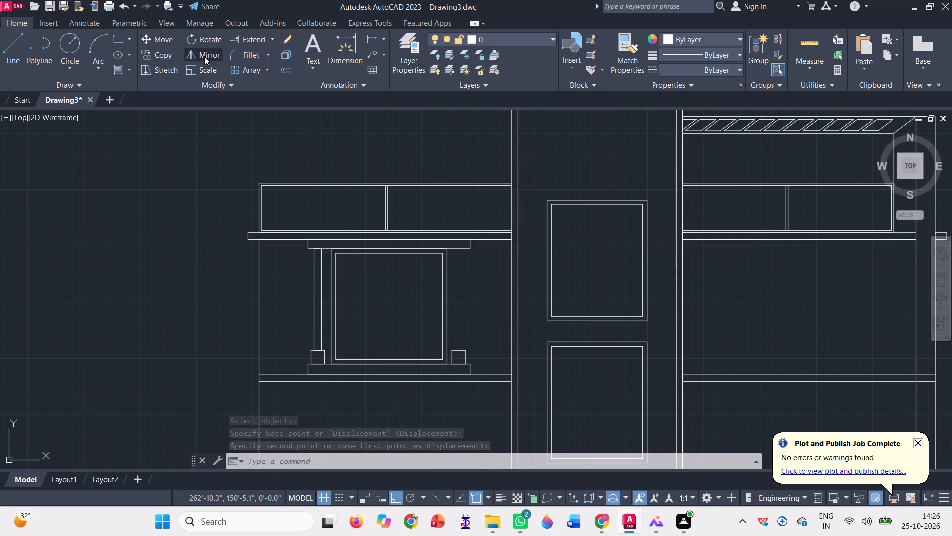
pyautogui.click(315, 297)
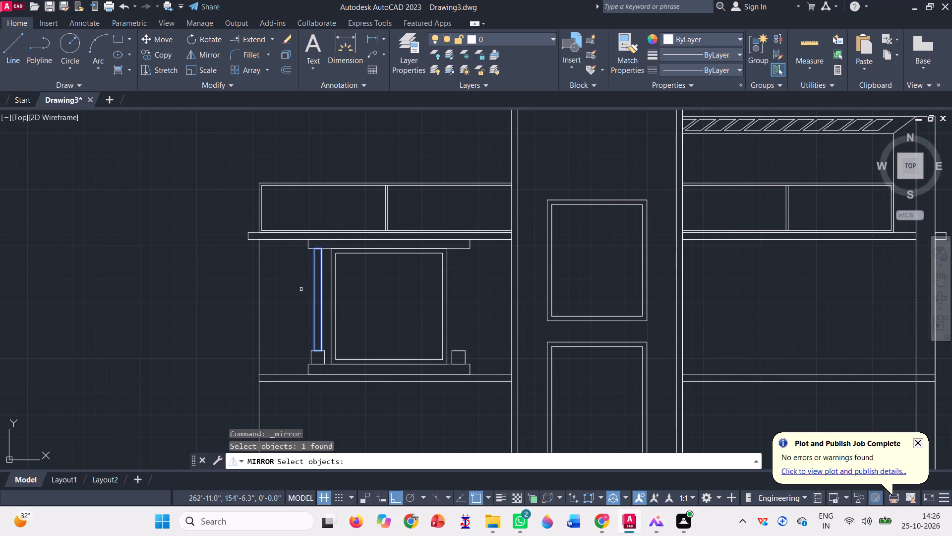
pyautogui.press('space')
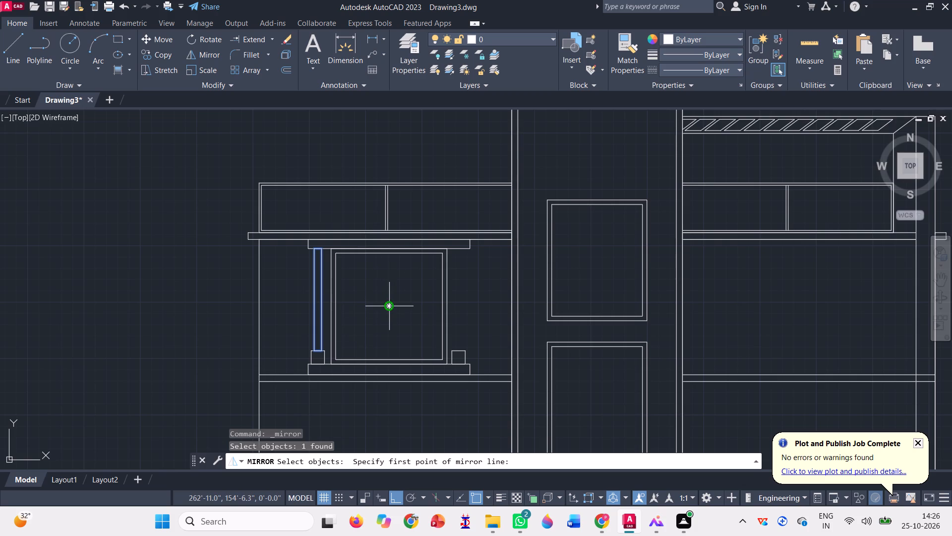
pyautogui.click(389, 305)
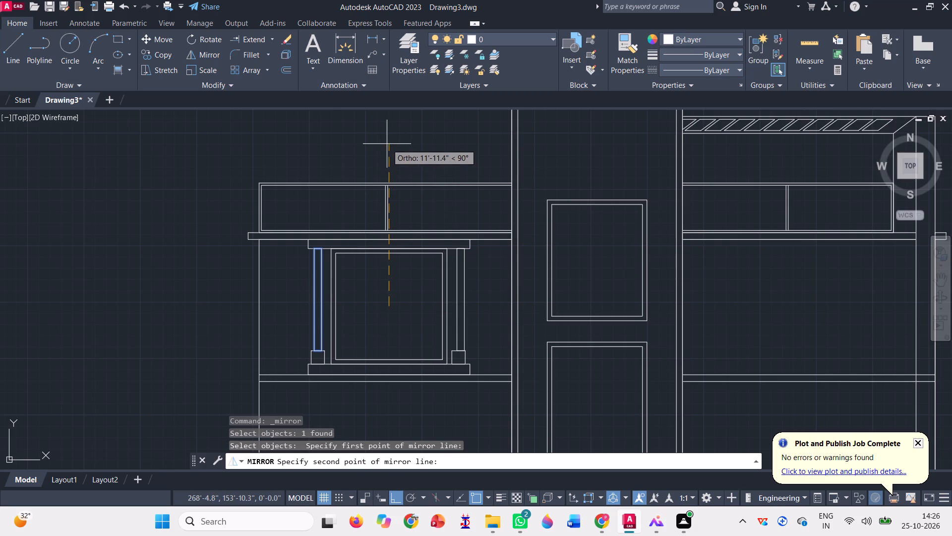
pyautogui.click(387, 143)
pyautogui.press('space')
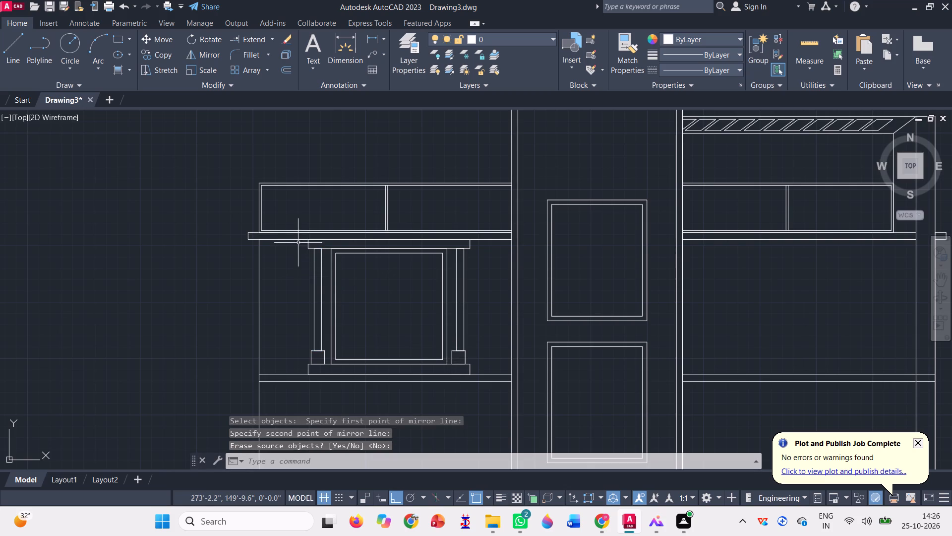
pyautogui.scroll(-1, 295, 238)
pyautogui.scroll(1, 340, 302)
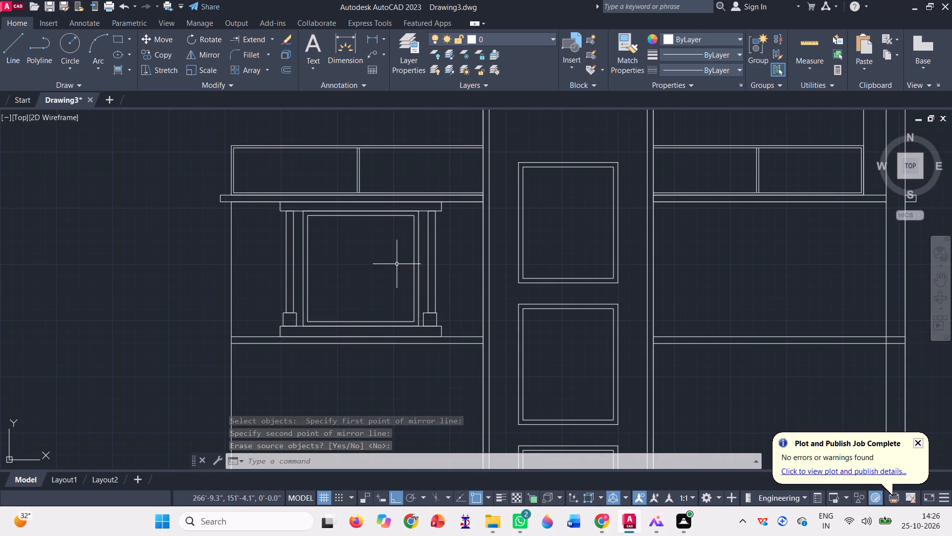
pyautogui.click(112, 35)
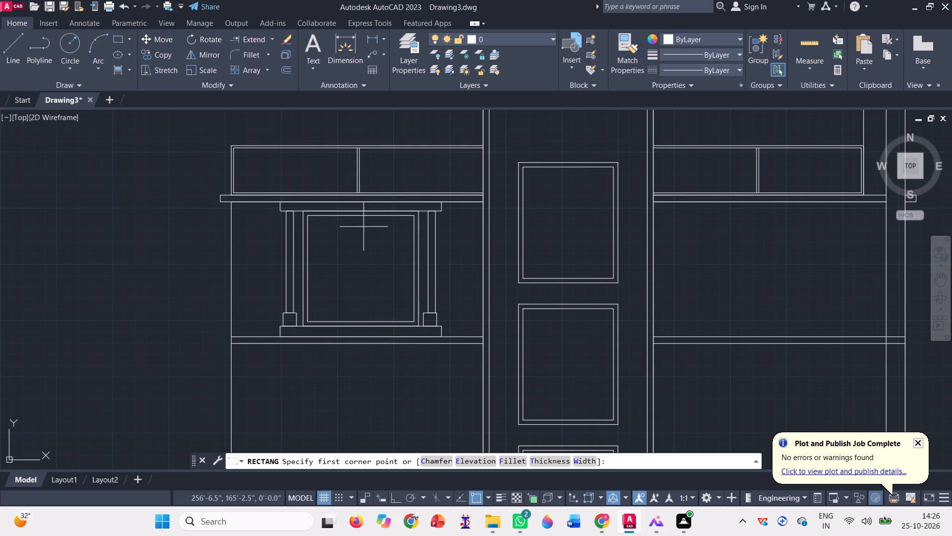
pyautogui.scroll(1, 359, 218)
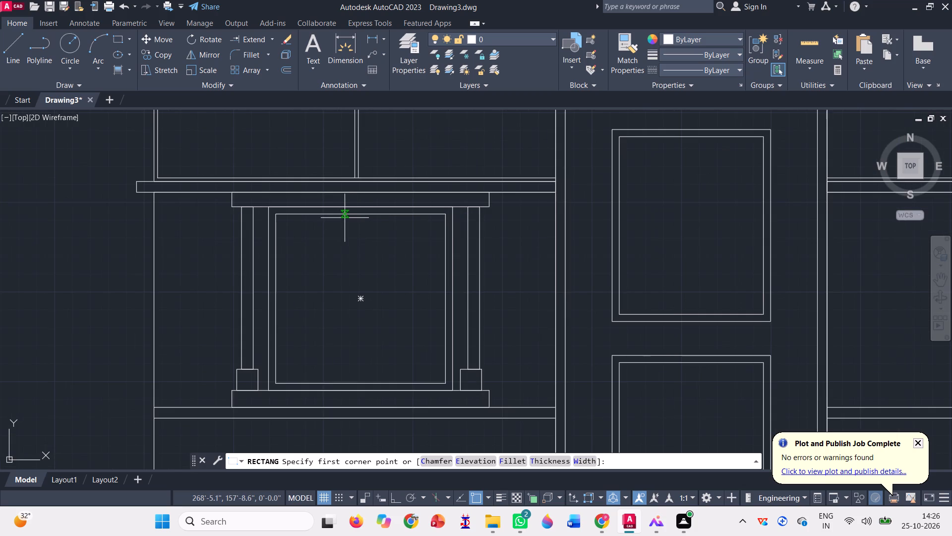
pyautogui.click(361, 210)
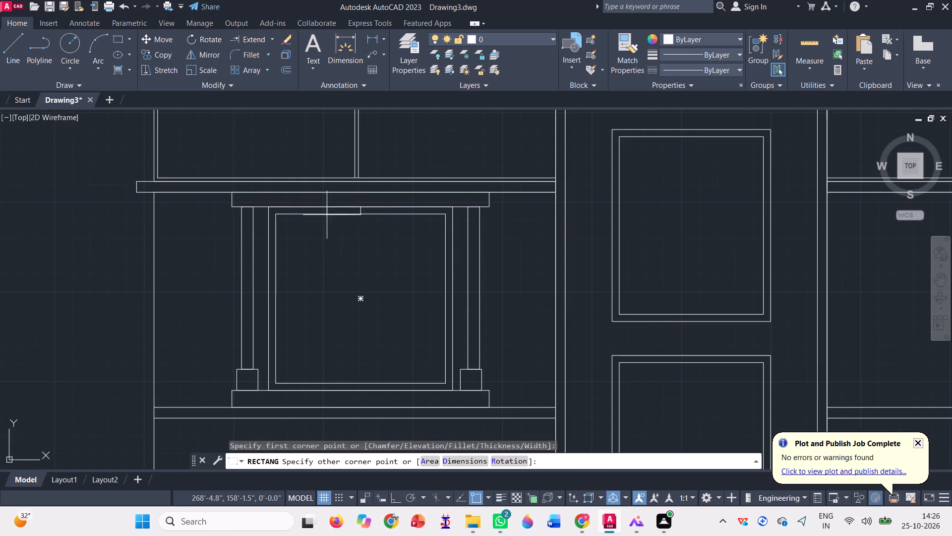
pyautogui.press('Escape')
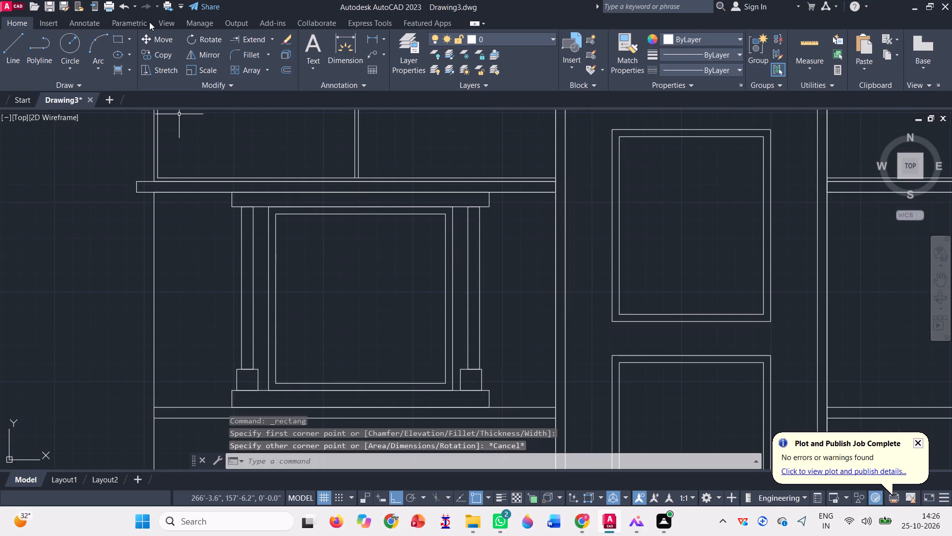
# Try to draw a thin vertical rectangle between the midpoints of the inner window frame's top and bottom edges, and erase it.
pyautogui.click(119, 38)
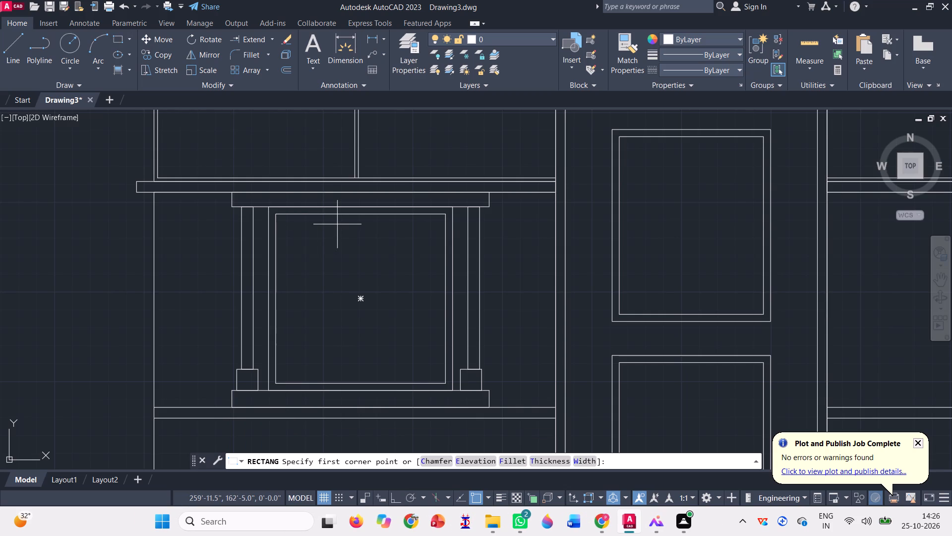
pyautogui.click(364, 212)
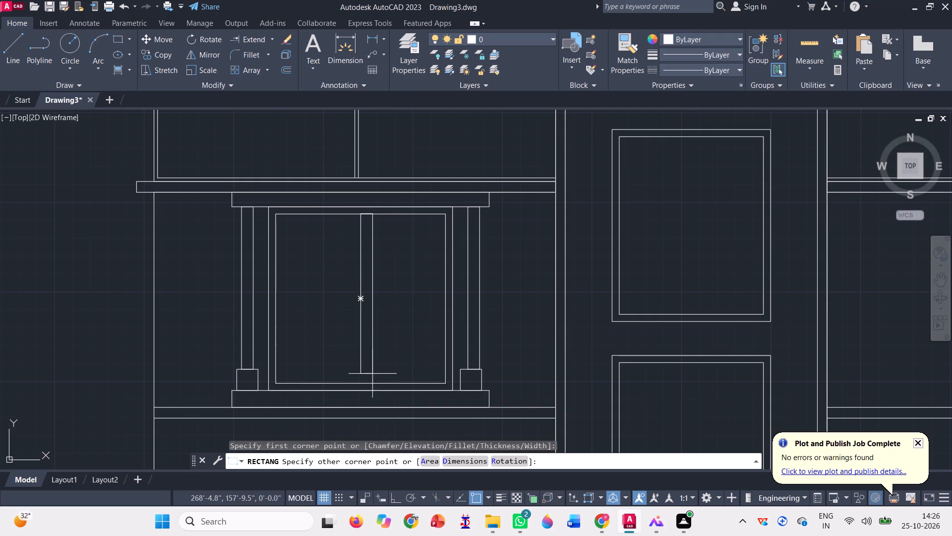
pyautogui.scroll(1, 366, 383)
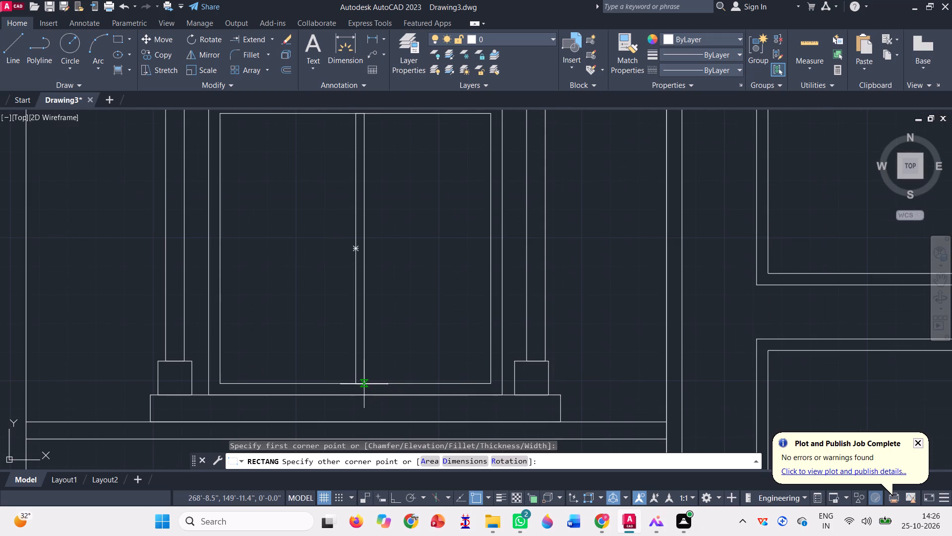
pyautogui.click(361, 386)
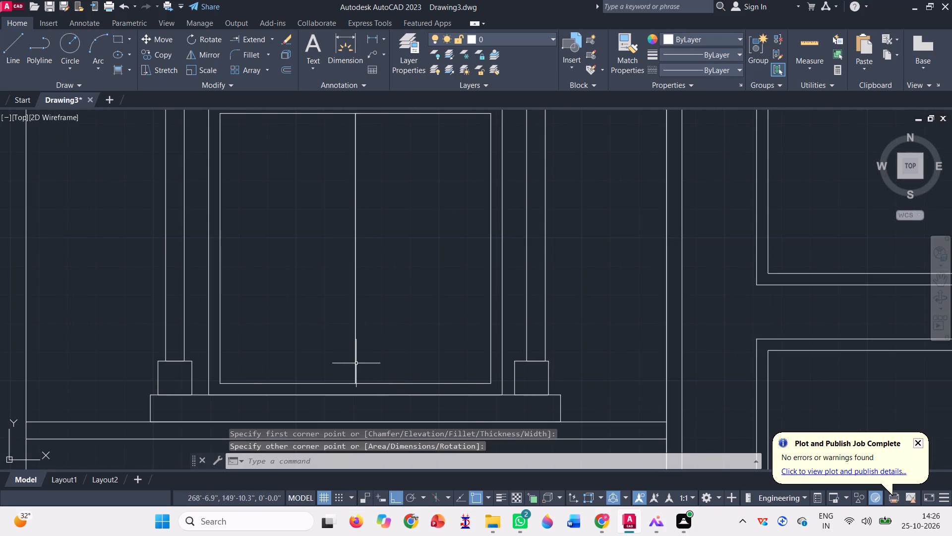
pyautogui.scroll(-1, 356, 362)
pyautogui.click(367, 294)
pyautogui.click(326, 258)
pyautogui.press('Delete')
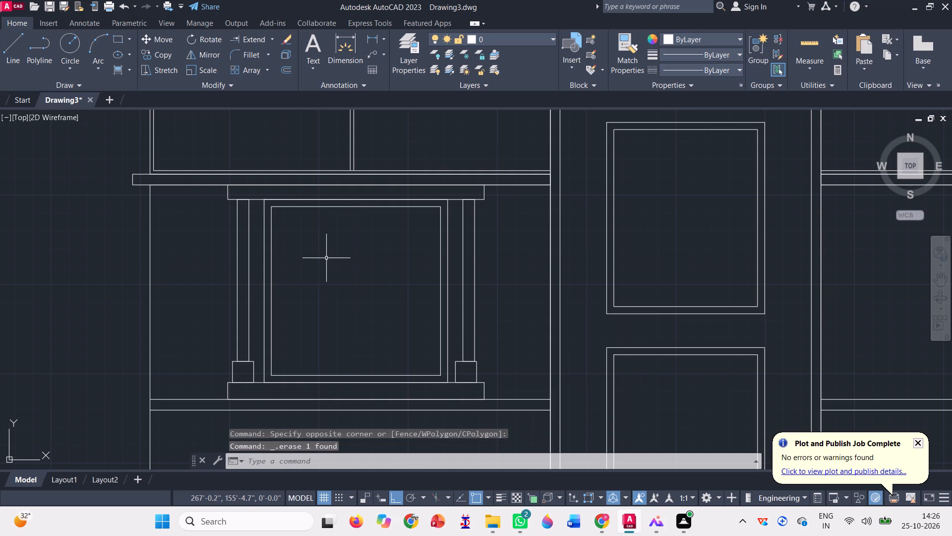
# Draw a thin vertical rectangle inside the inner window frame, from its top edge's midpoint down to its bottom edge.
pyautogui.click(118, 31)
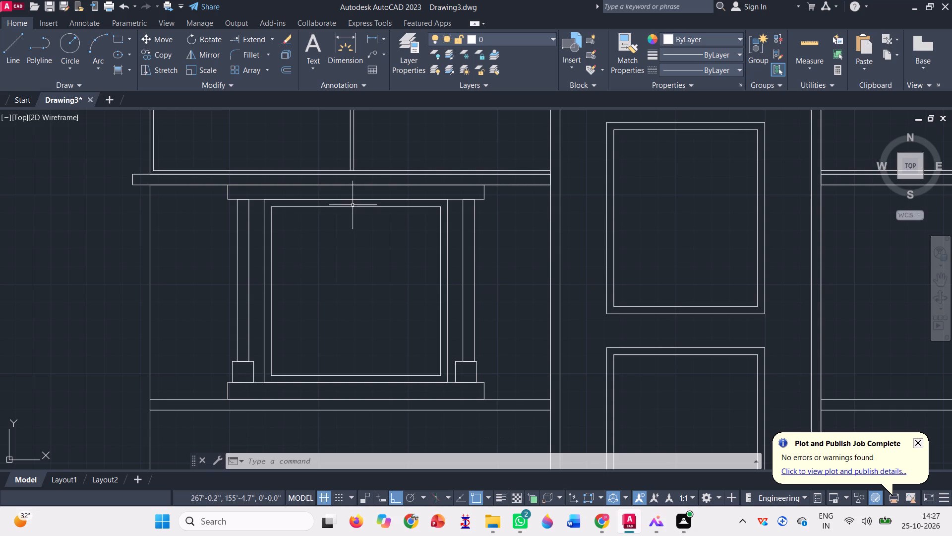
pyautogui.click(120, 37)
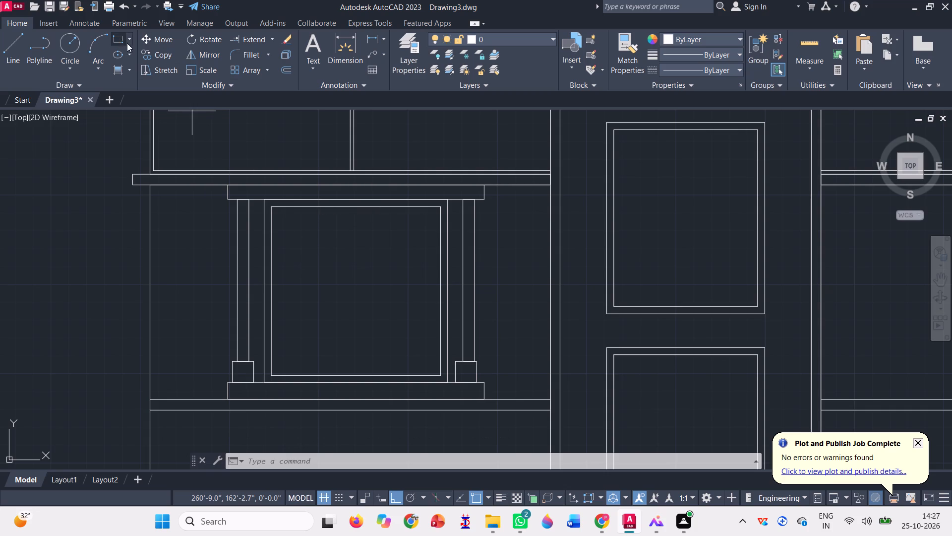
pyautogui.click(357, 206)
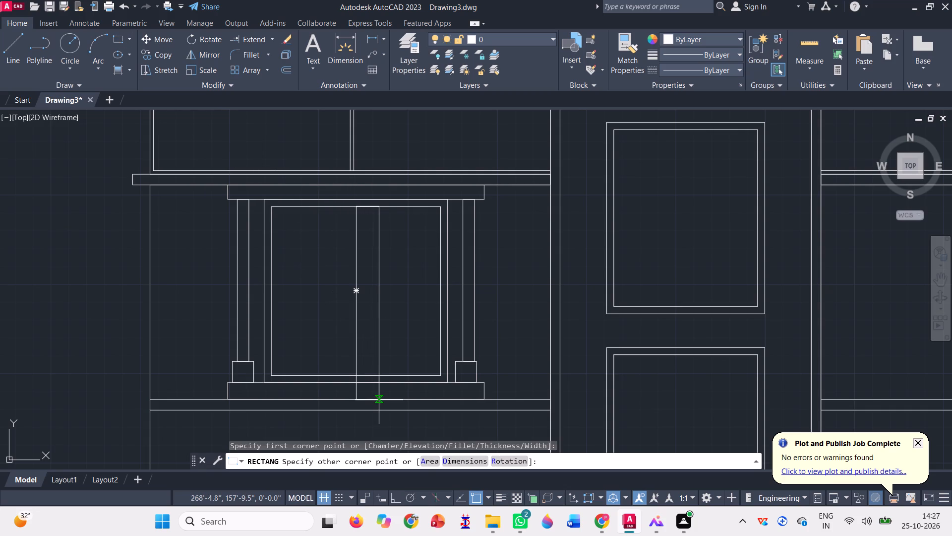
pyautogui.scroll(2, 379, 400)
pyautogui.scroll(2, 326, 337)
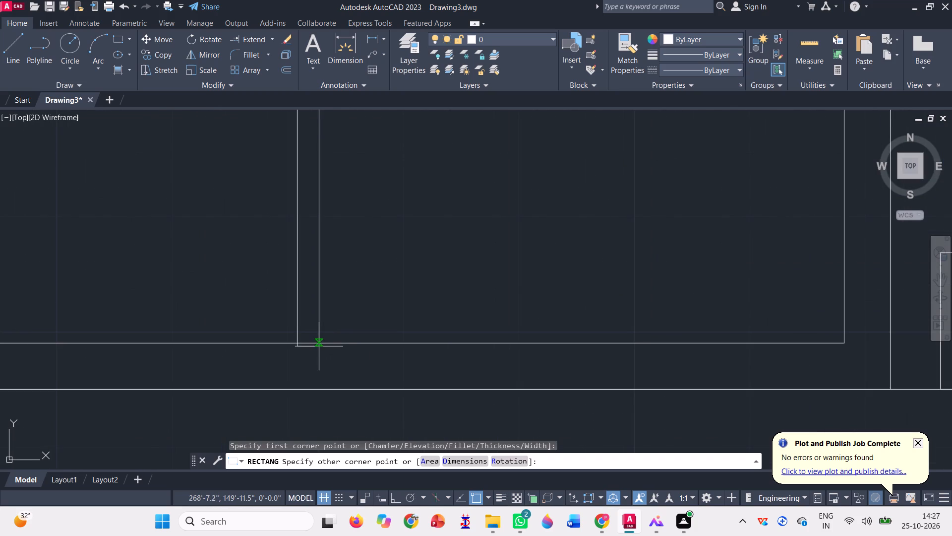
pyautogui.click(314, 344)
pyautogui.scroll(-5, 349, 366)
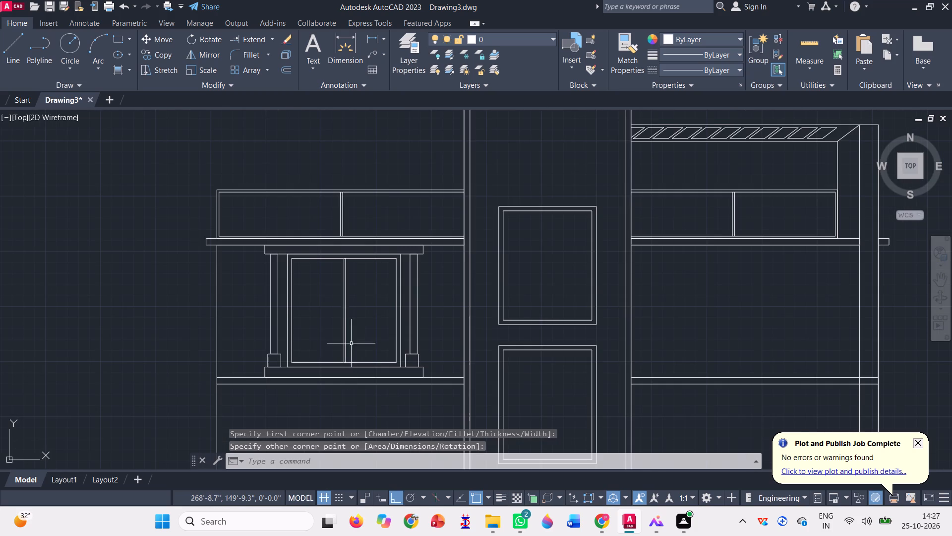
# Move the thin rectangle horizontally so its top edge's midpoint sits at the midpoint of the inner window frame's top edge.
pyautogui.click(358, 309)
pyautogui.click(322, 282)
pyautogui.write('m')
pyautogui.press('space')
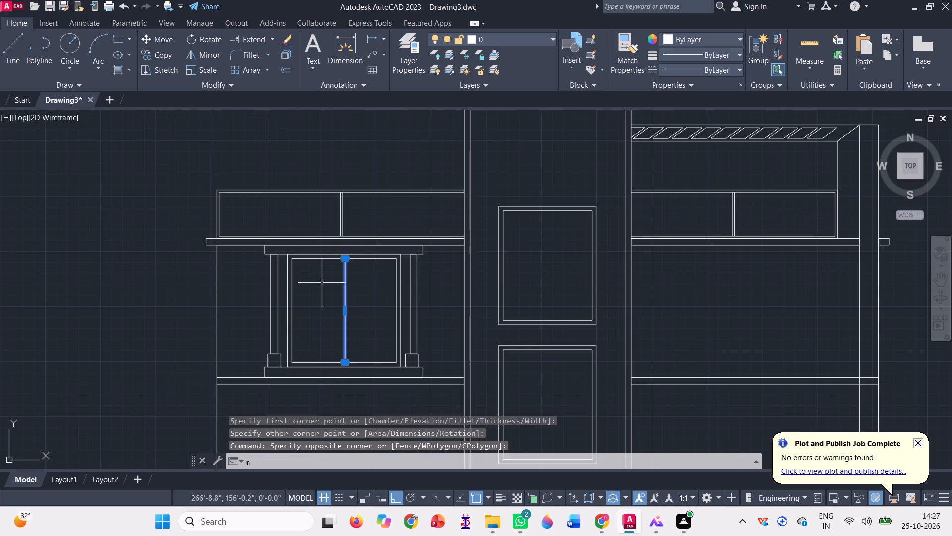
pyautogui.scroll(3, 348, 248)
pyautogui.scroll(1, 347, 293)
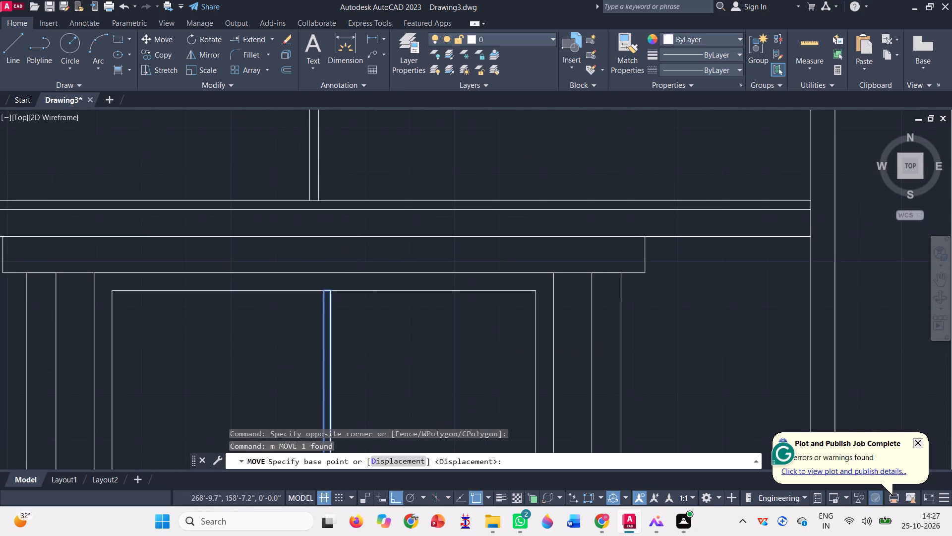
pyautogui.scroll(1, 347, 293)
pyautogui.scroll(2, 292, 293)
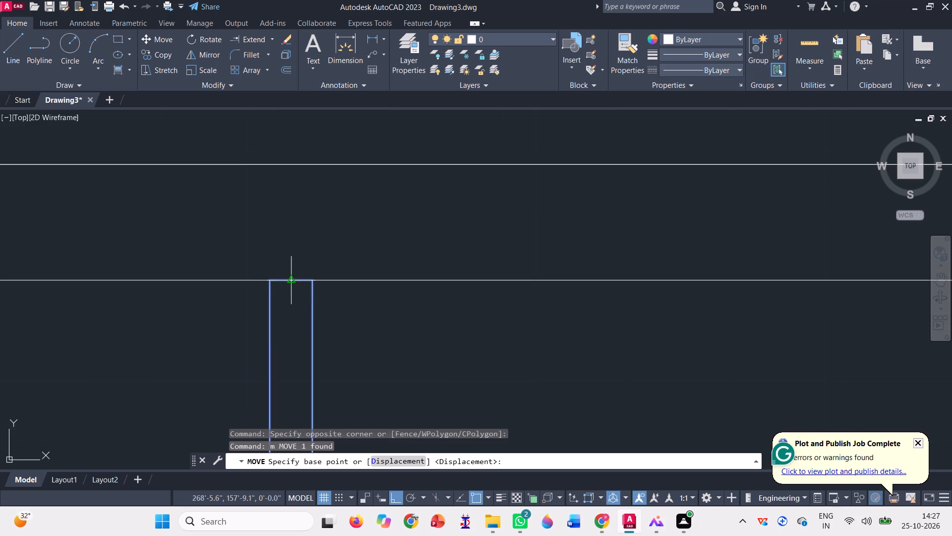
pyautogui.click(289, 280)
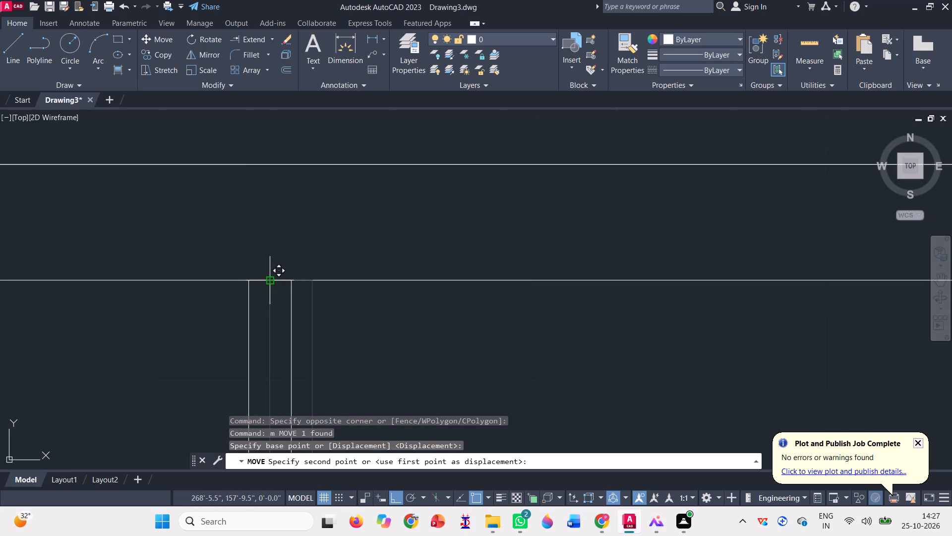
pyautogui.click(270, 277)
pyautogui.scroll(-8, 286, 266)
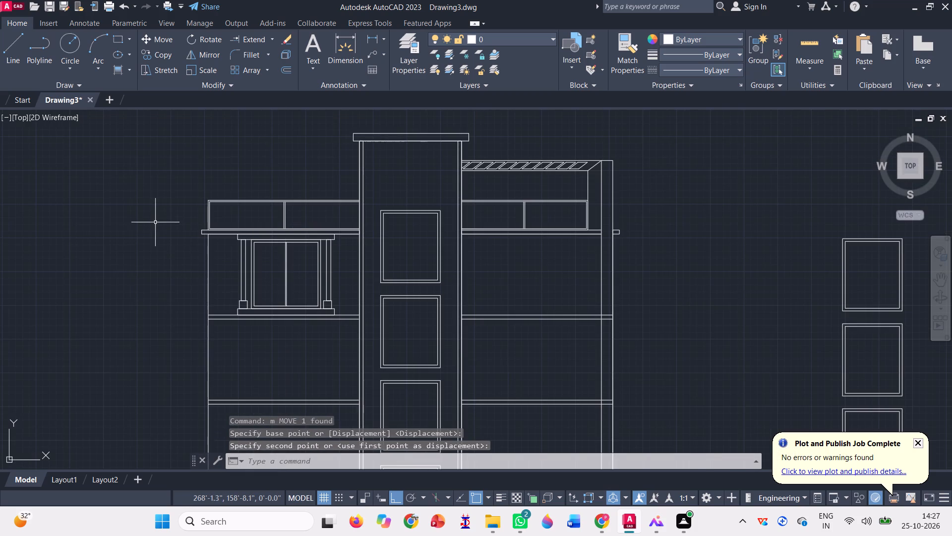
pyautogui.press('space')
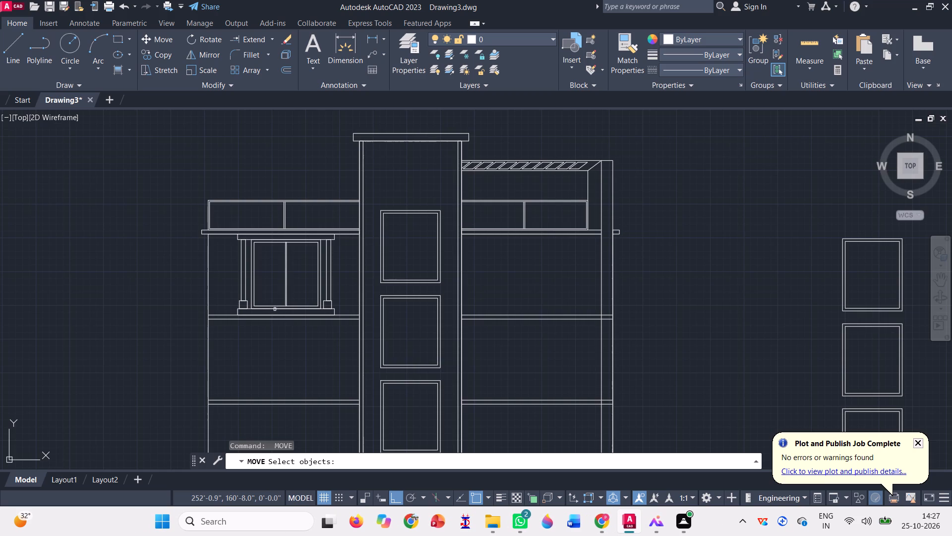
pyautogui.press('Escape')
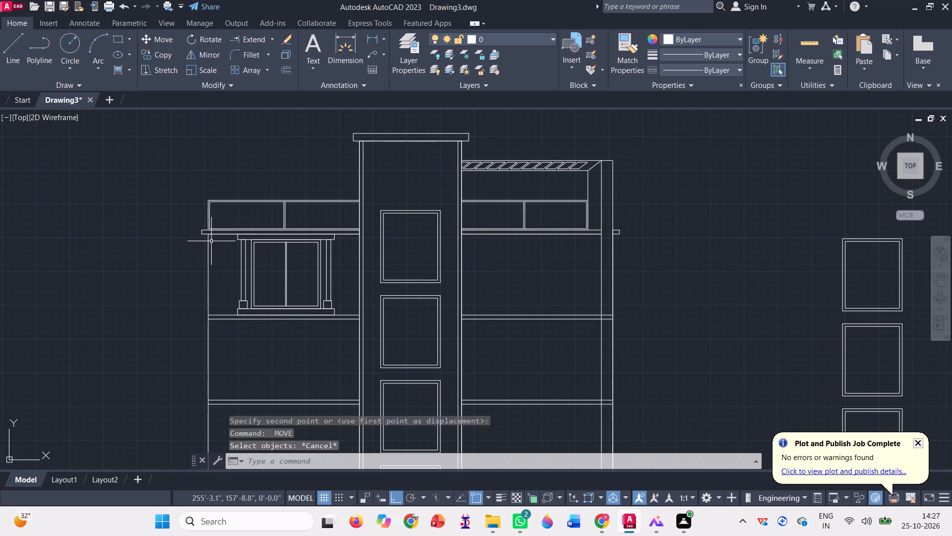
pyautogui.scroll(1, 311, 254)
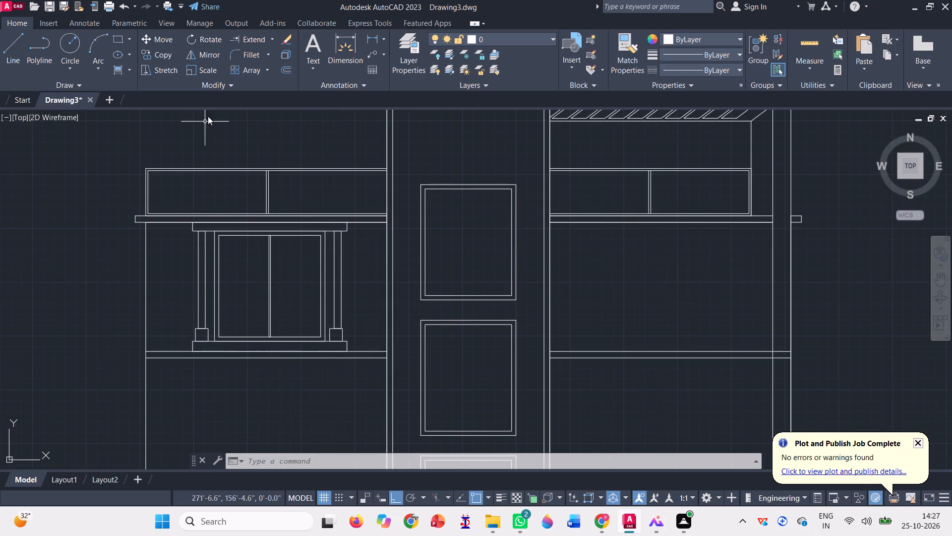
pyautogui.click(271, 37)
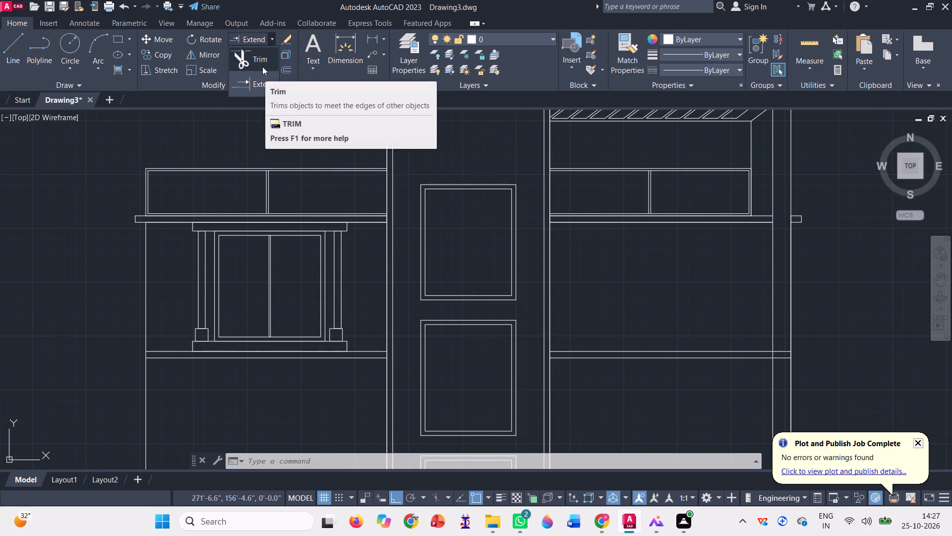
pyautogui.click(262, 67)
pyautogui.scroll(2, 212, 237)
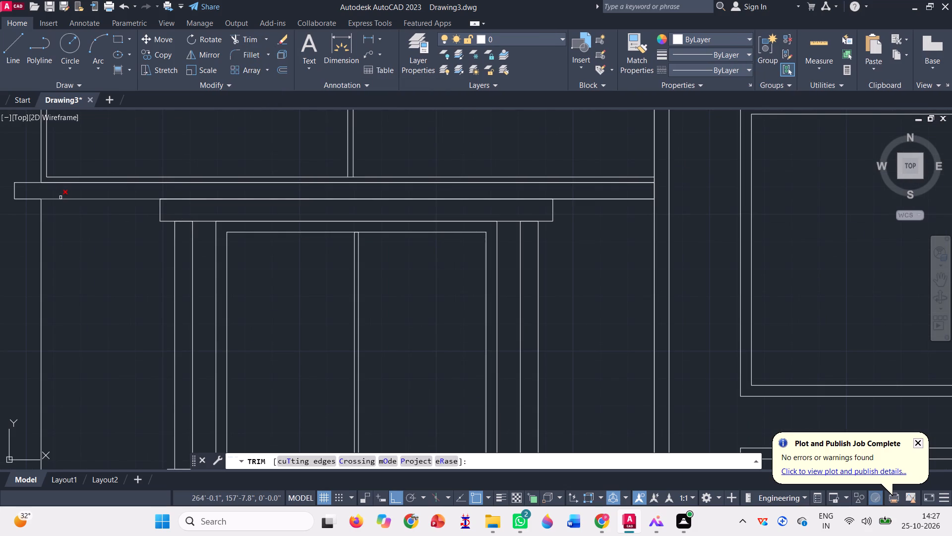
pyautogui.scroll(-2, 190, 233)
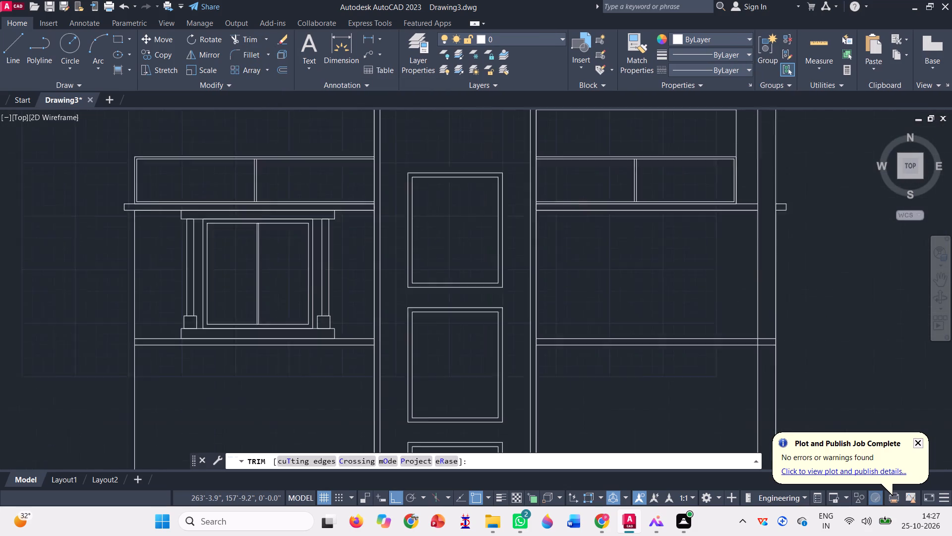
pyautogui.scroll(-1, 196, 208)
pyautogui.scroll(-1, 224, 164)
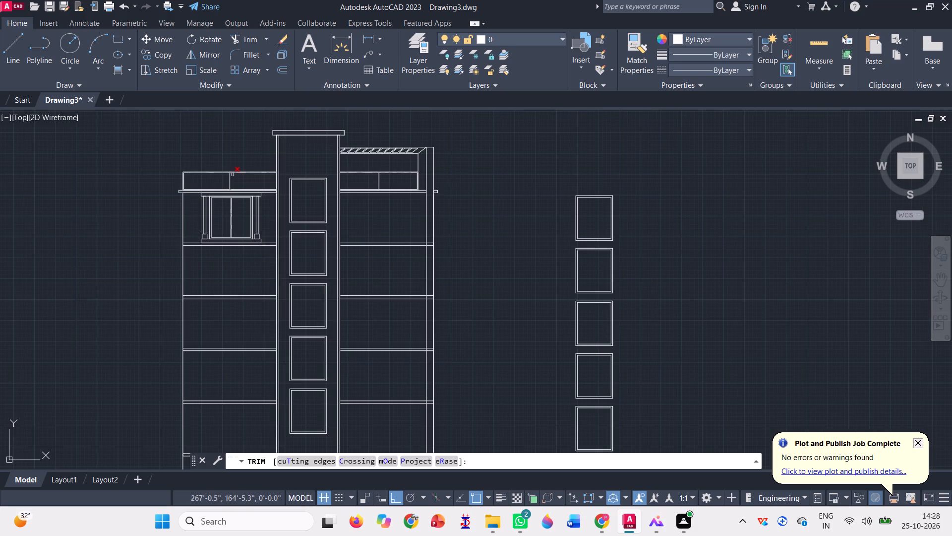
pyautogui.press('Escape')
# Copy the whole wing window with its bands, posts and blocks one storey down, from the outer wall's corner under the slab to the matching floor-band corner.
pyautogui.scroll(3, 238, 196)
pyautogui.click(346, 332)
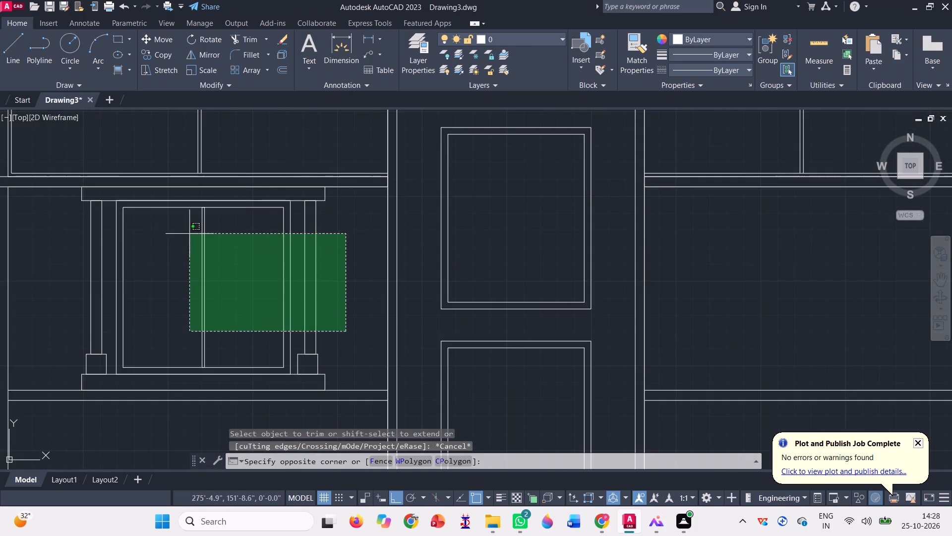
pyautogui.click(74, 211)
pyautogui.scroll(2, 116, 187)
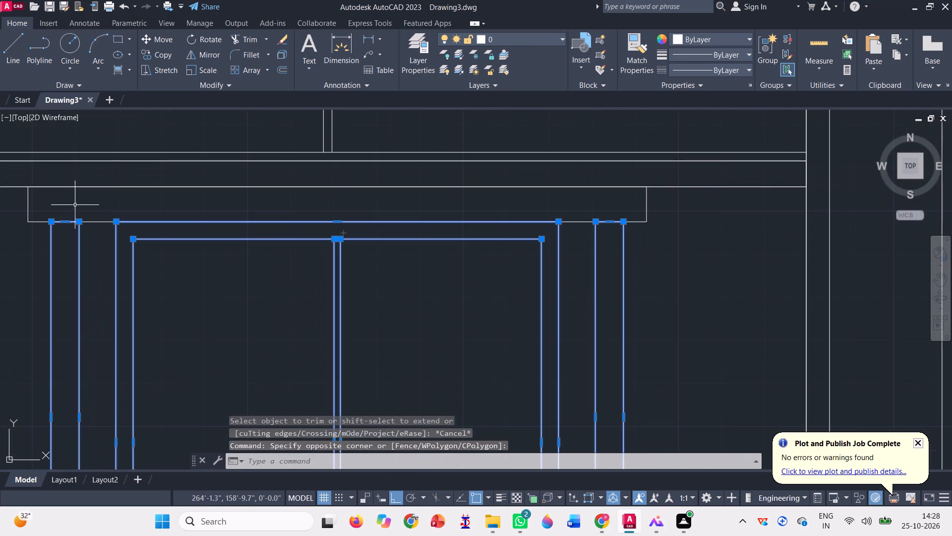
pyautogui.click(42, 232)
pyautogui.click(20, 201)
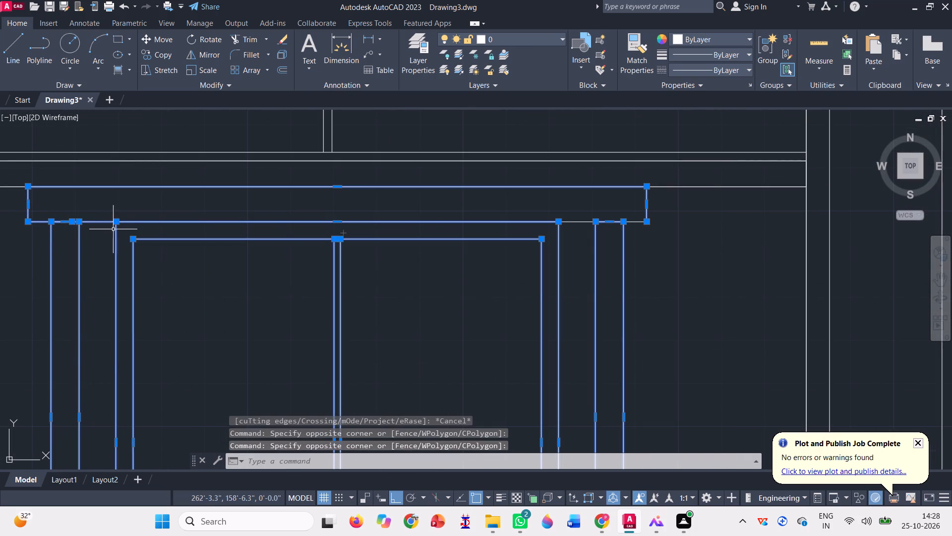
pyautogui.scroll(-1, 115, 223)
pyautogui.scroll(-1, 407, 208)
pyautogui.scroll(3, 432, 222)
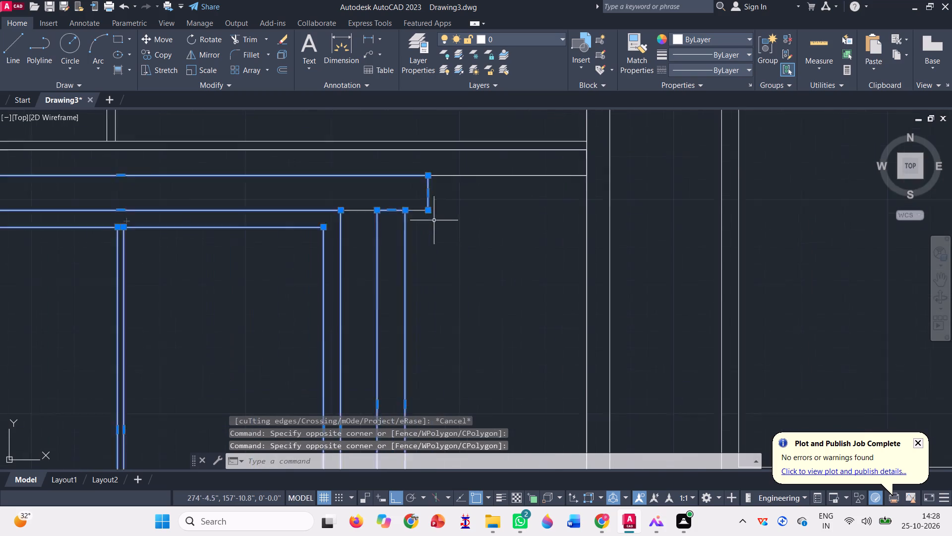
pyautogui.scroll(2, 333, 217)
pyautogui.click(333, 215)
pyautogui.click(204, 133)
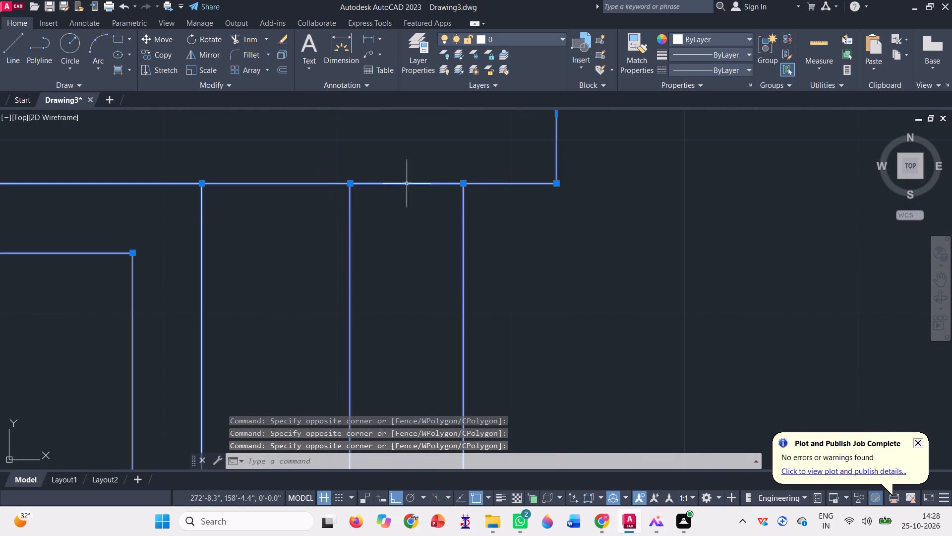
pyautogui.scroll(-3, 577, 269)
pyautogui.scroll(-3, 422, 195)
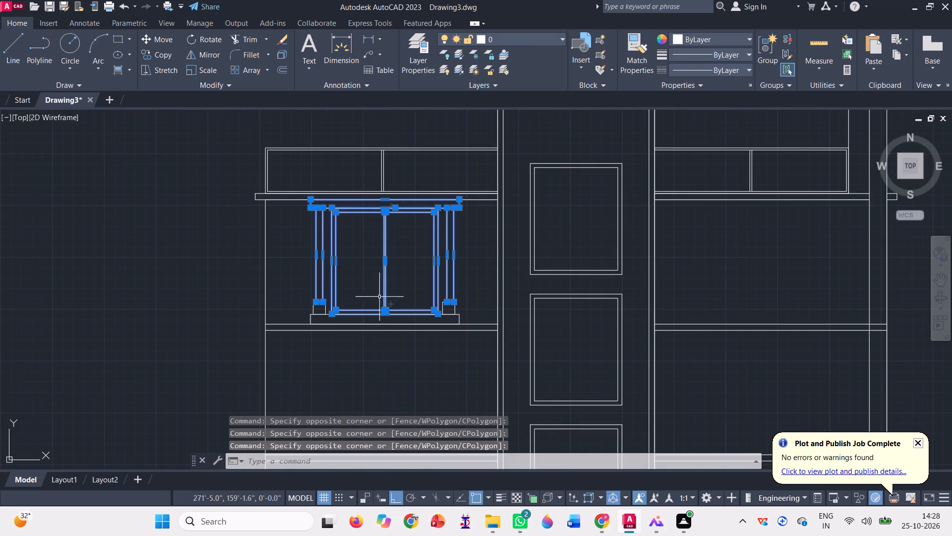
pyautogui.scroll(4, 310, 324)
pyautogui.click(348, 302)
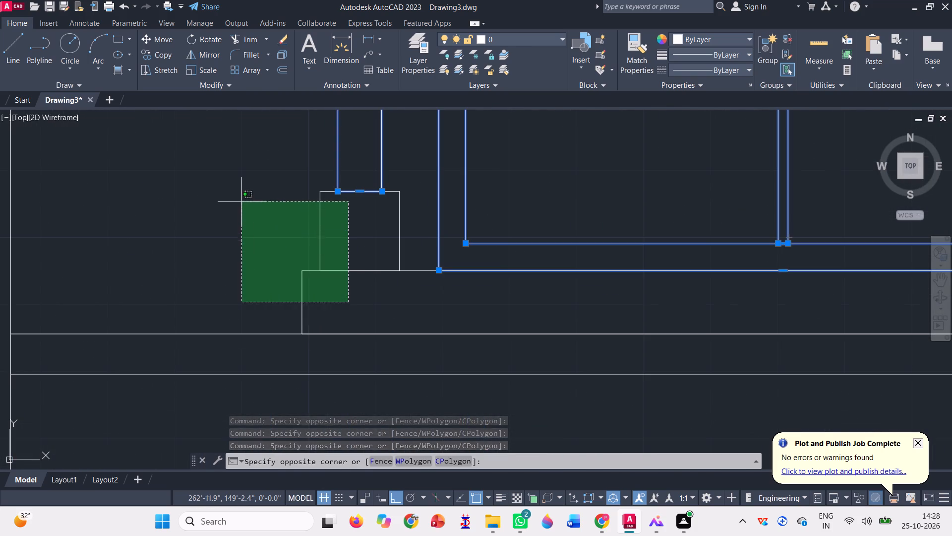
pyautogui.click(241, 200)
pyautogui.scroll(-2, 257, 236)
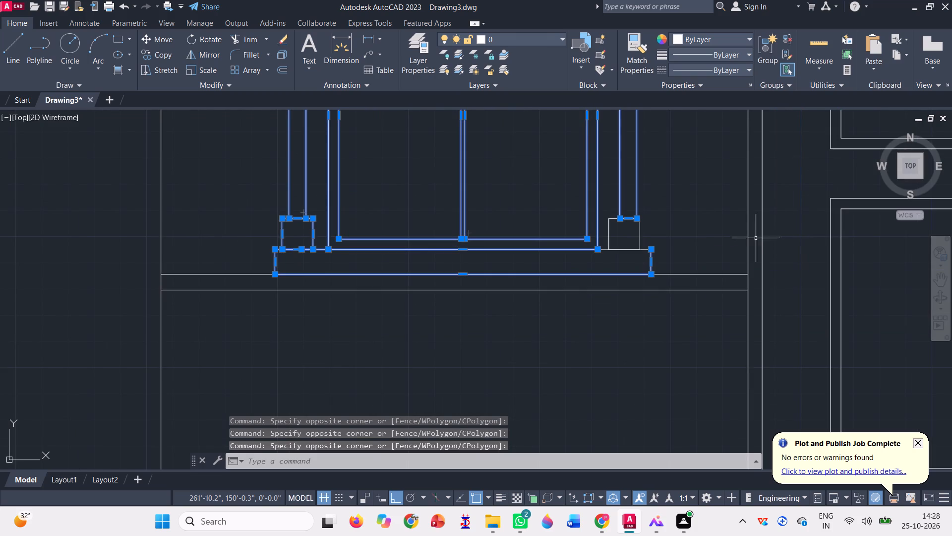
pyautogui.scroll(2, 643, 249)
pyautogui.click(634, 273)
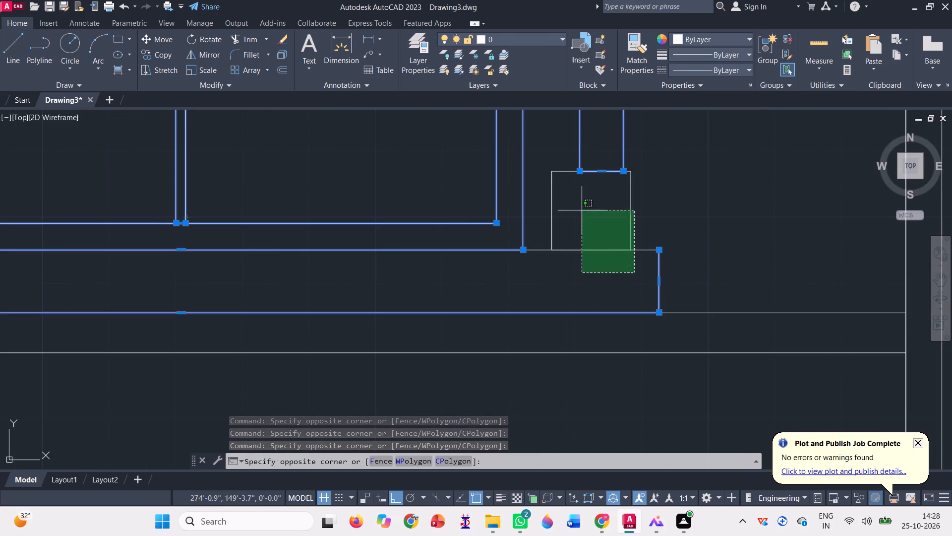
pyautogui.click(582, 210)
pyautogui.scroll(-2, 554, 243)
pyautogui.scroll(-2, 415, 308)
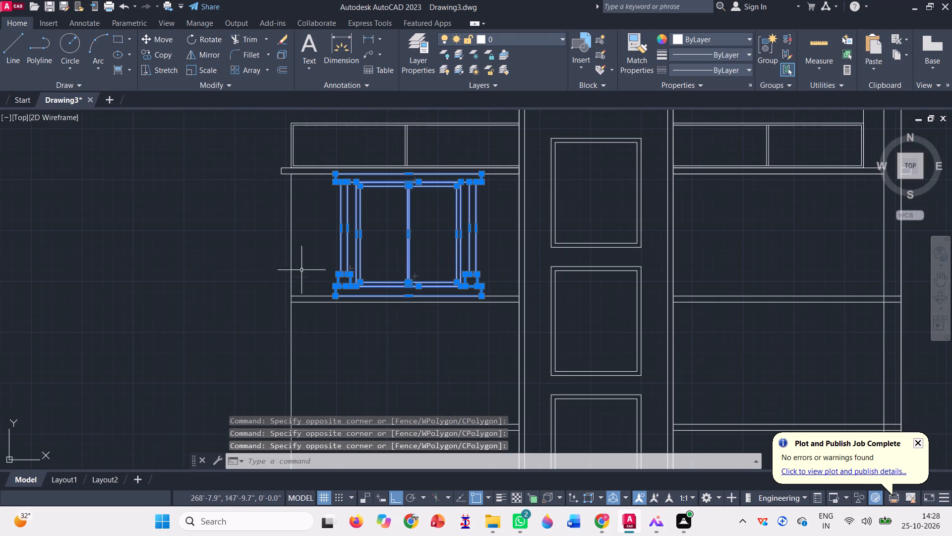
pyautogui.write('co')
pyautogui.press('space')
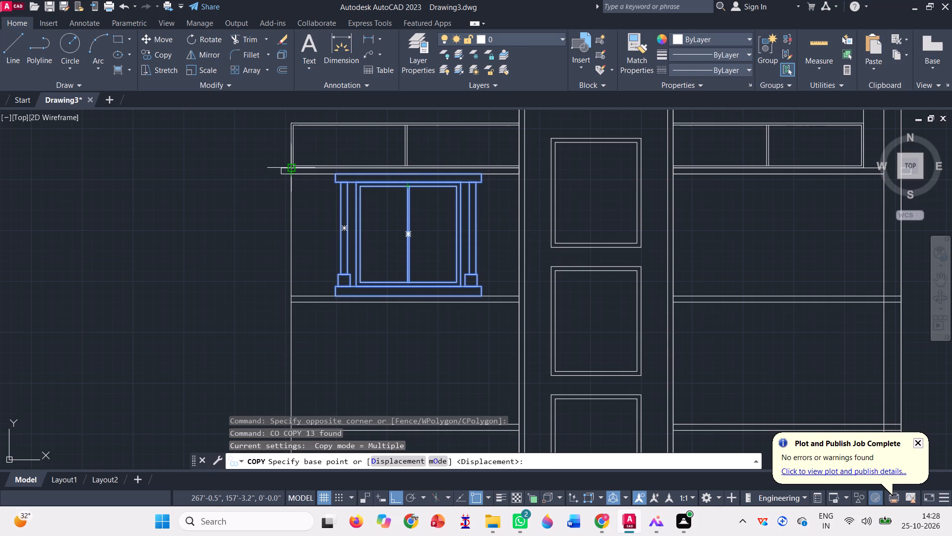
pyautogui.scroll(3, 290, 177)
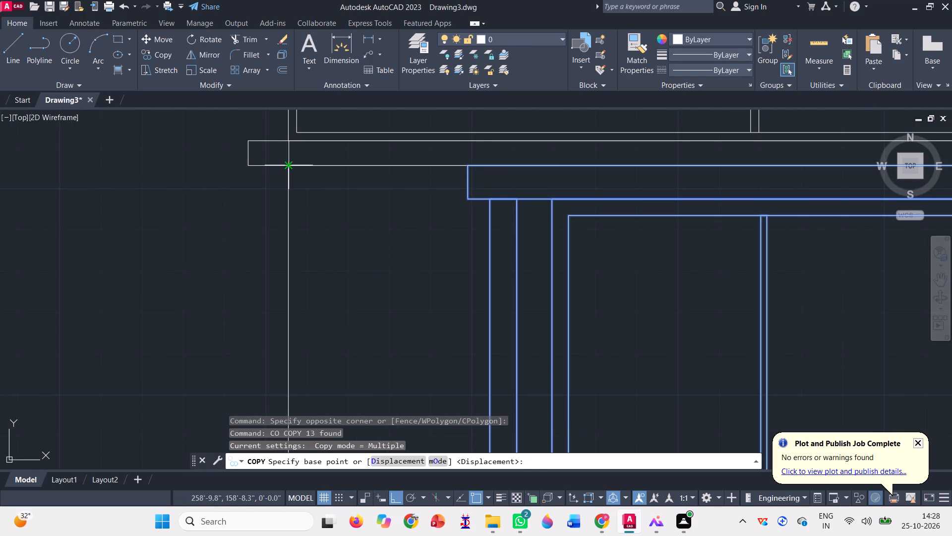
pyautogui.scroll(2, 290, 164)
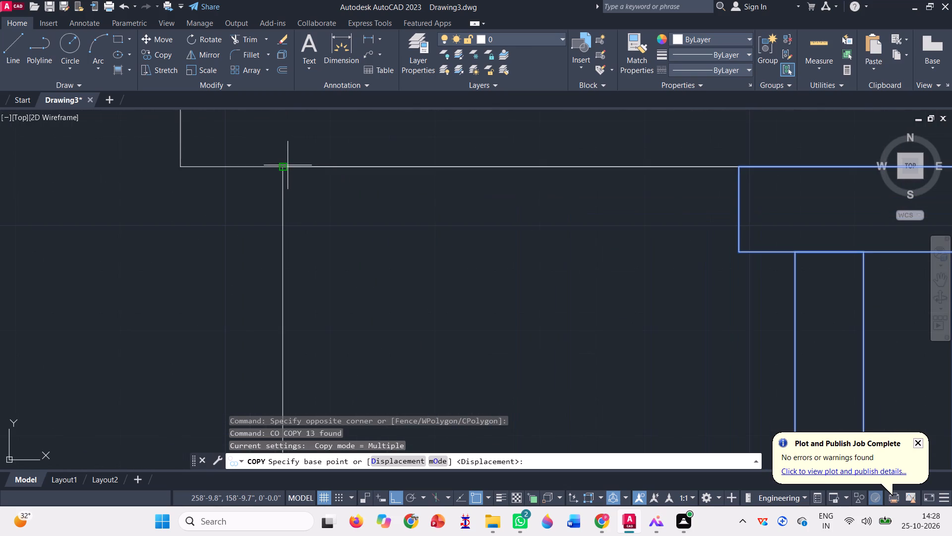
pyautogui.click(284, 166)
pyautogui.scroll(-4, 287, 192)
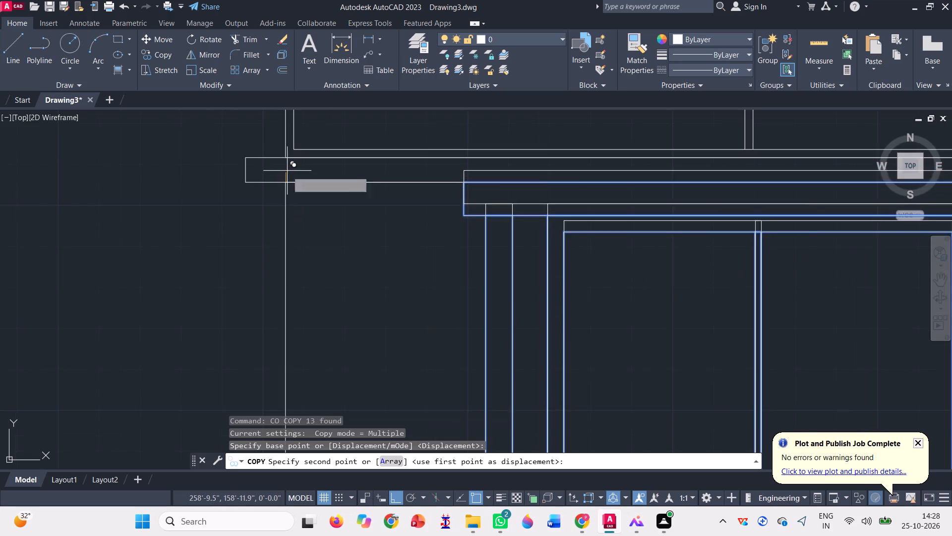
pyautogui.scroll(-2, 290, 161)
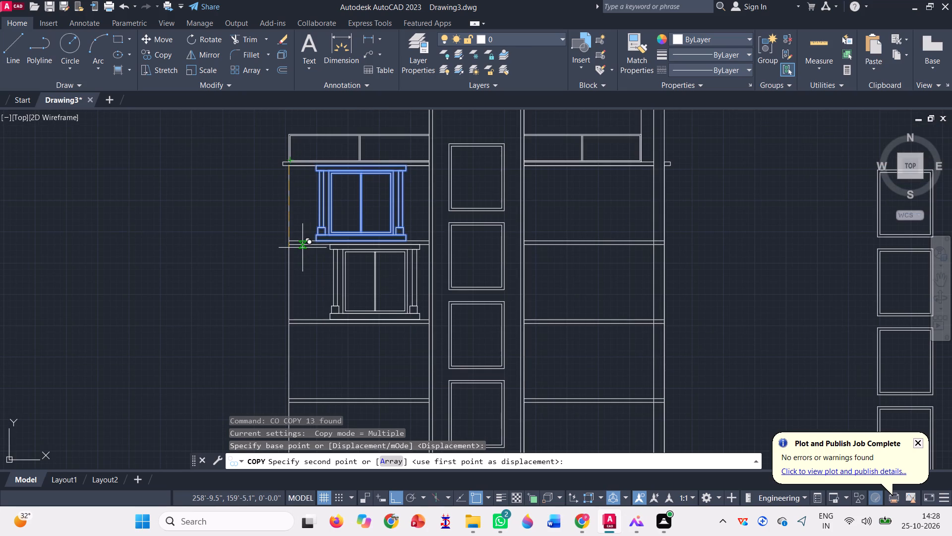
pyautogui.scroll(4, 302, 248)
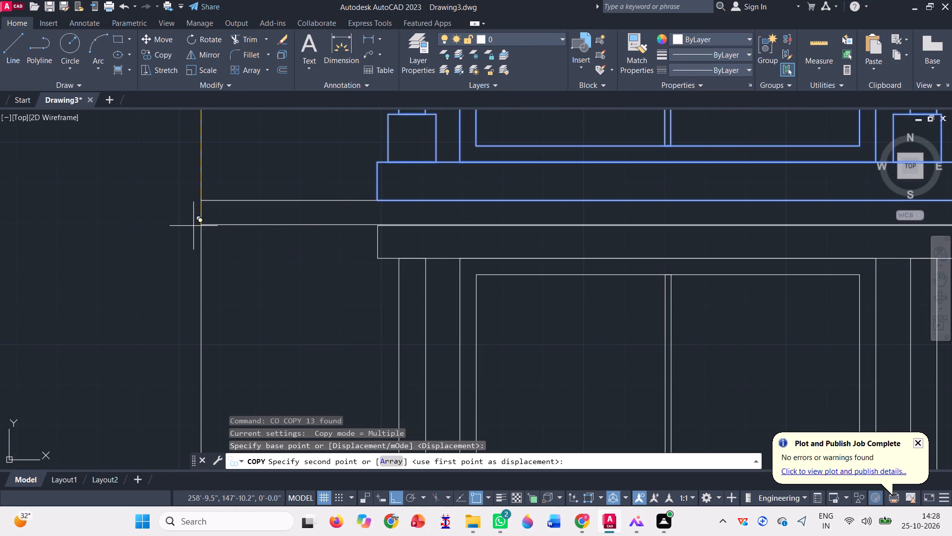
pyautogui.click(202, 222)
# Place copies of the complete wing window on the next three storeys down, snapping each to the outer wall's corner under its floor band.
pyautogui.scroll(-3, 260, 225)
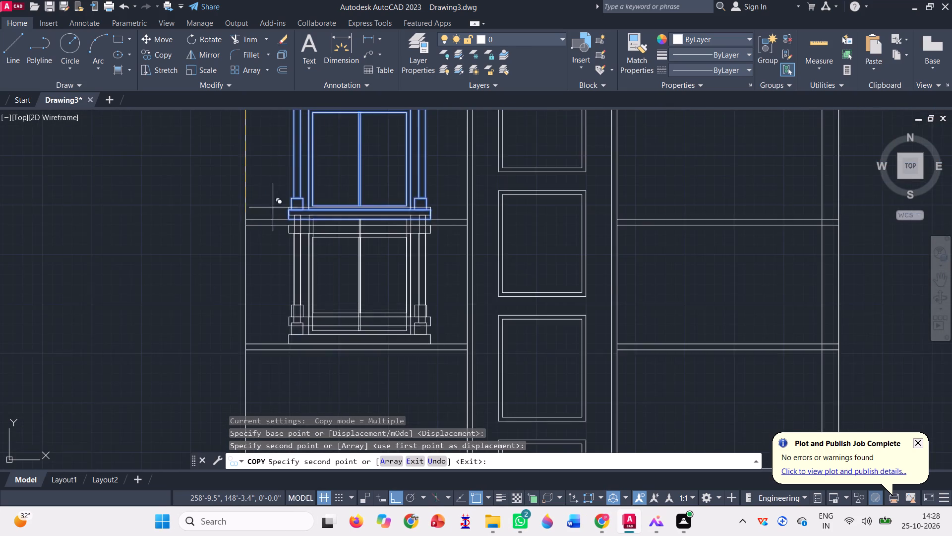
pyautogui.scroll(-1, 279, 200)
pyautogui.scroll(2, 266, 313)
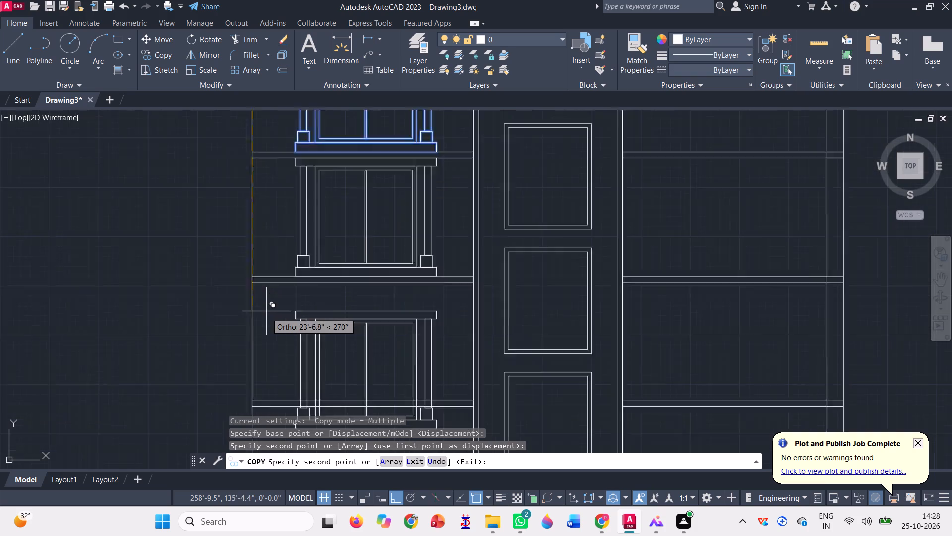
pyautogui.scroll(1, 266, 311)
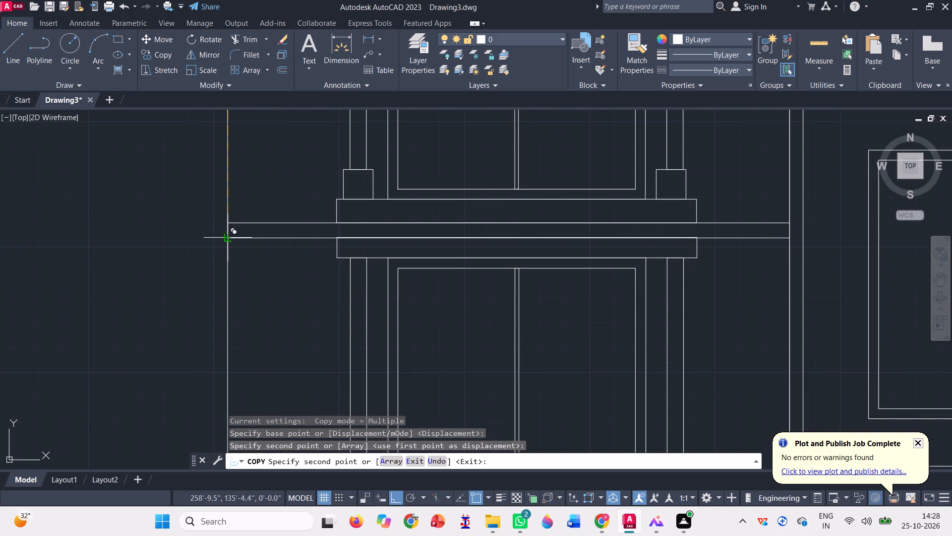
pyautogui.click(229, 238)
pyautogui.scroll(-3, 281, 181)
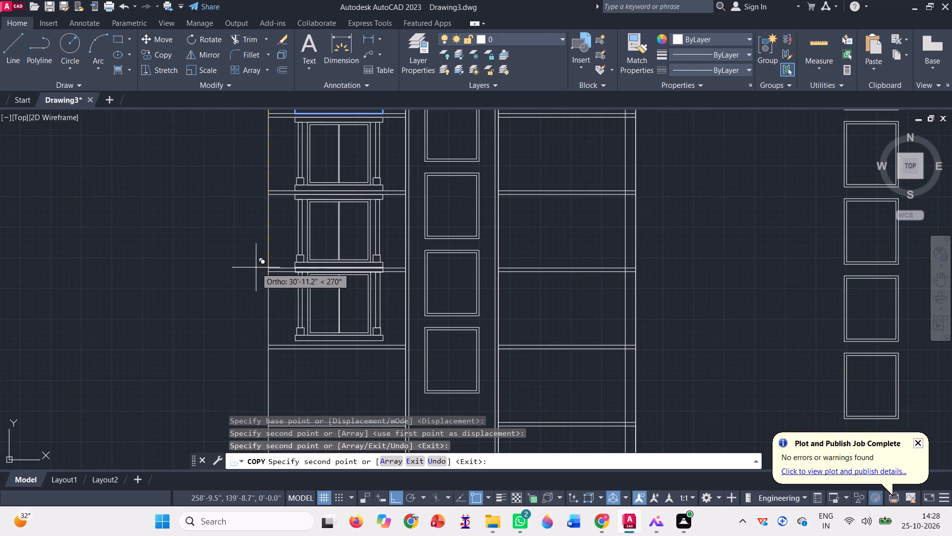
pyautogui.scroll(3, 257, 268)
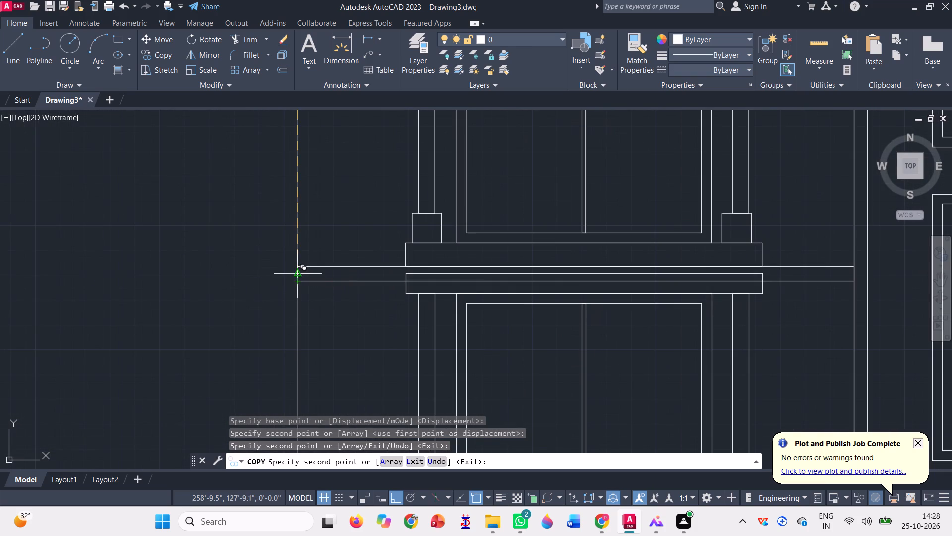
pyautogui.scroll(2, 298, 280)
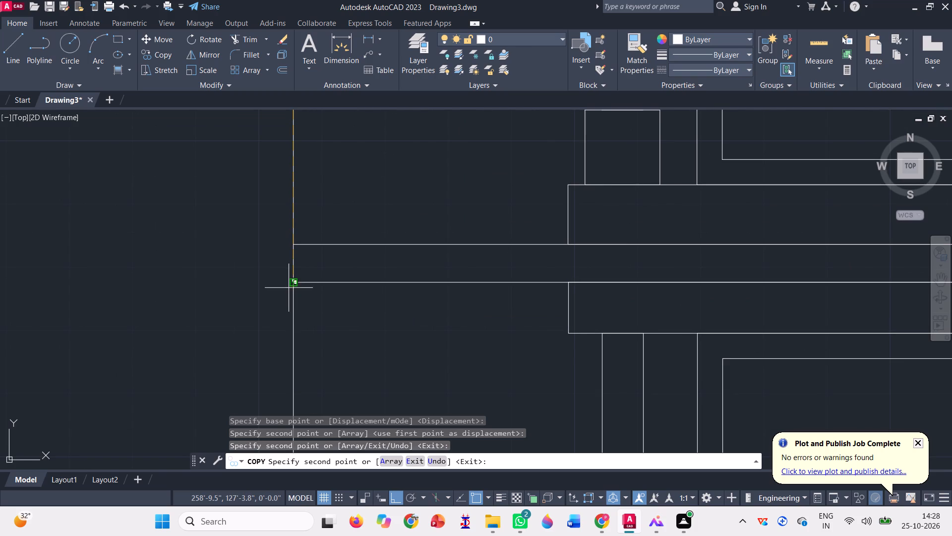
pyautogui.click(297, 282)
pyautogui.scroll(-6, 297, 237)
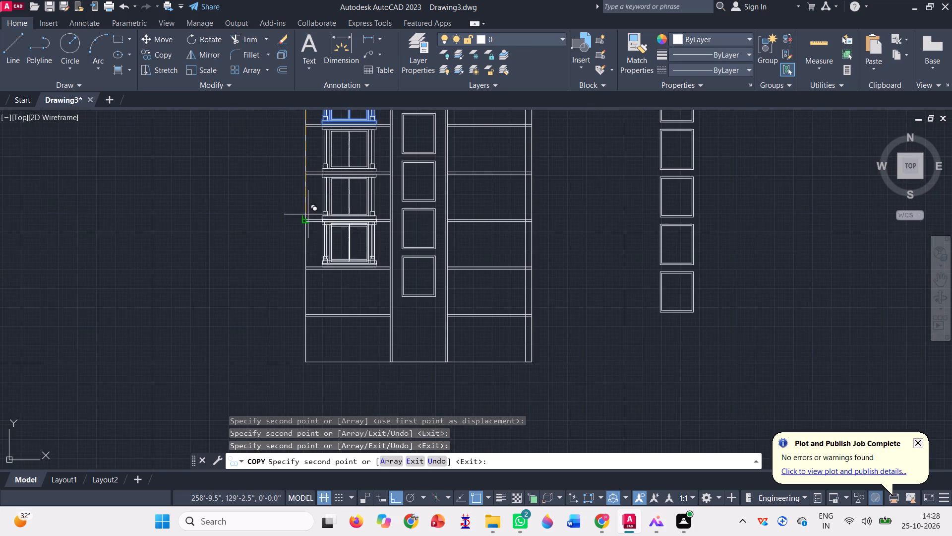
pyautogui.scroll(4, 310, 267)
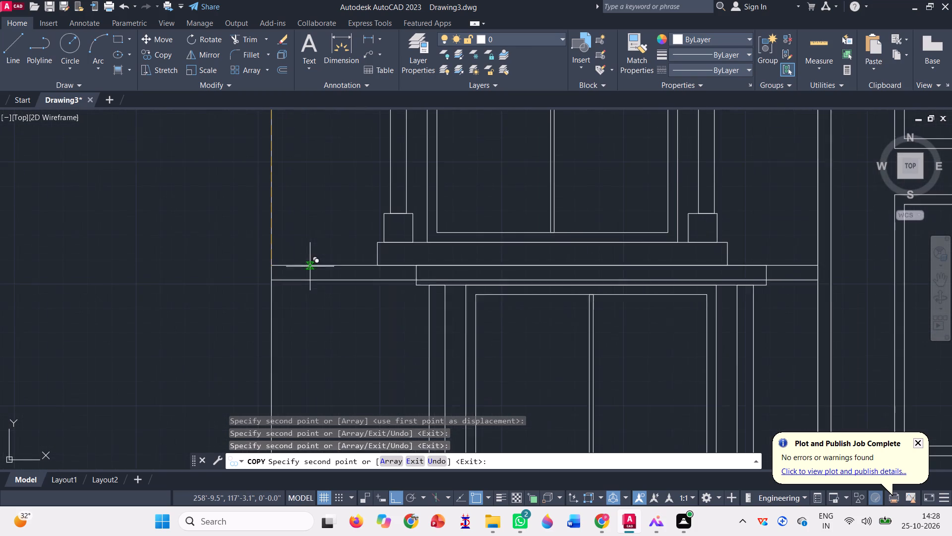
pyautogui.click(273, 278)
pyautogui.scroll(-3, 304, 203)
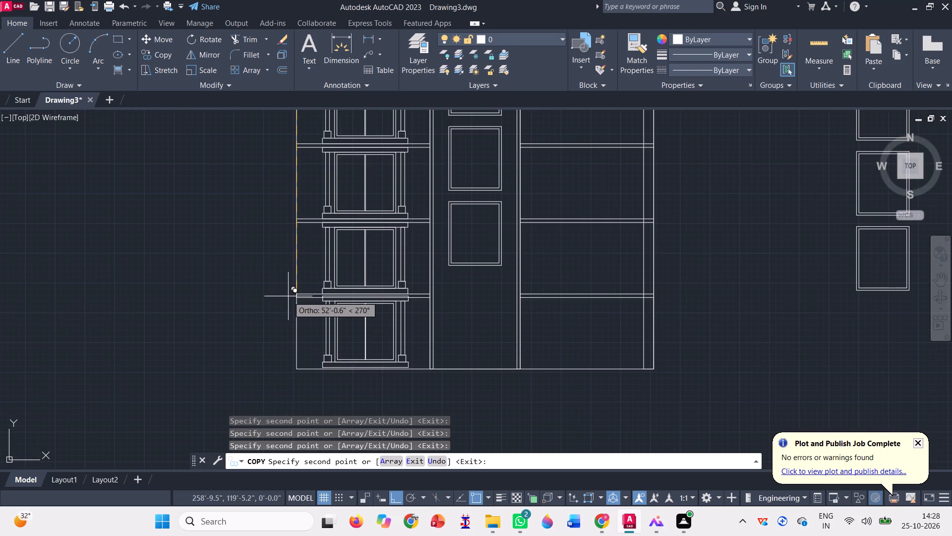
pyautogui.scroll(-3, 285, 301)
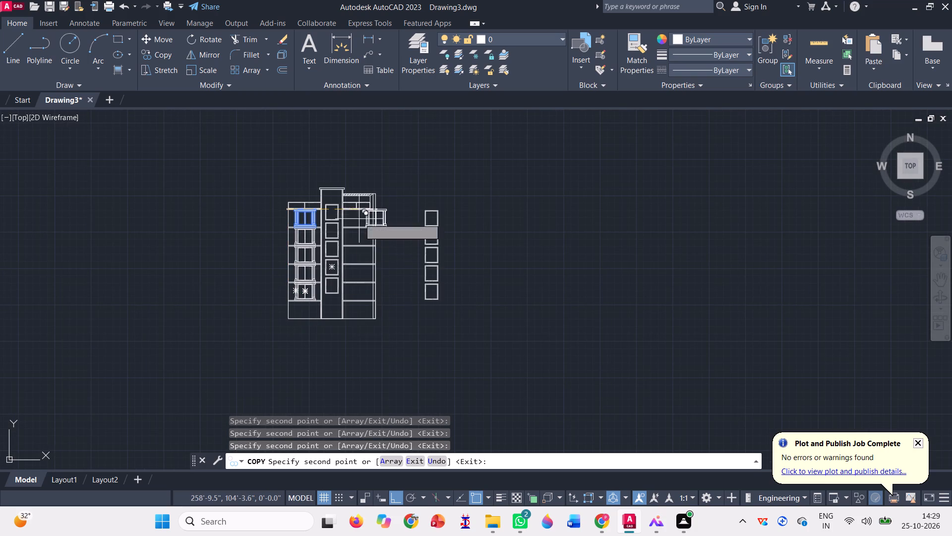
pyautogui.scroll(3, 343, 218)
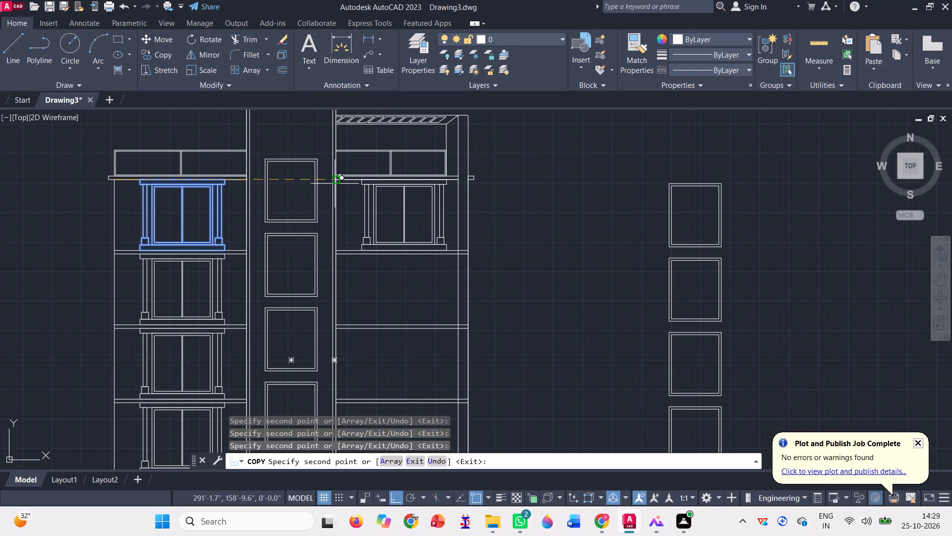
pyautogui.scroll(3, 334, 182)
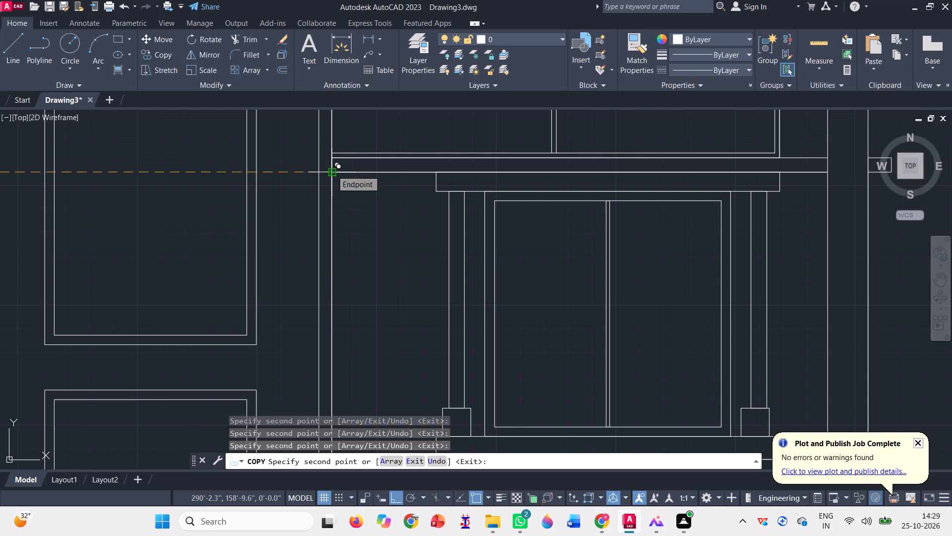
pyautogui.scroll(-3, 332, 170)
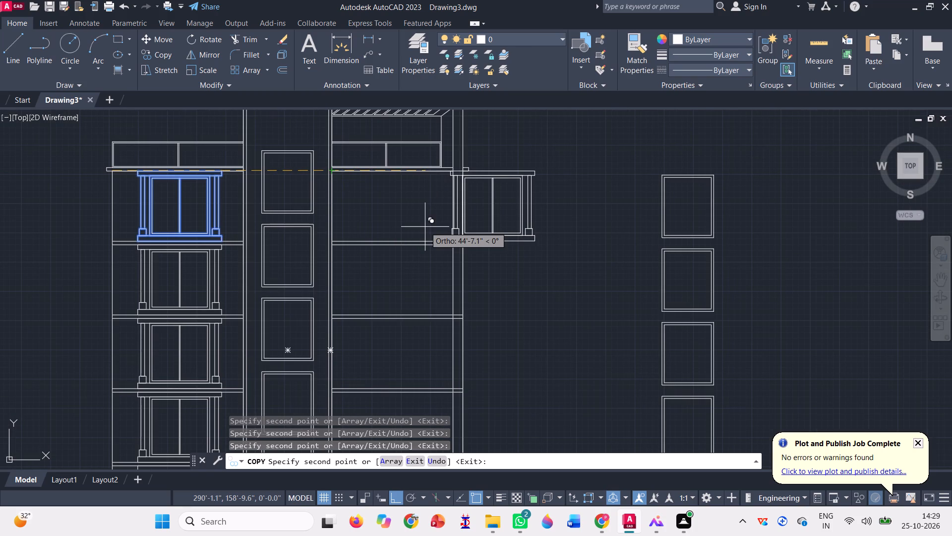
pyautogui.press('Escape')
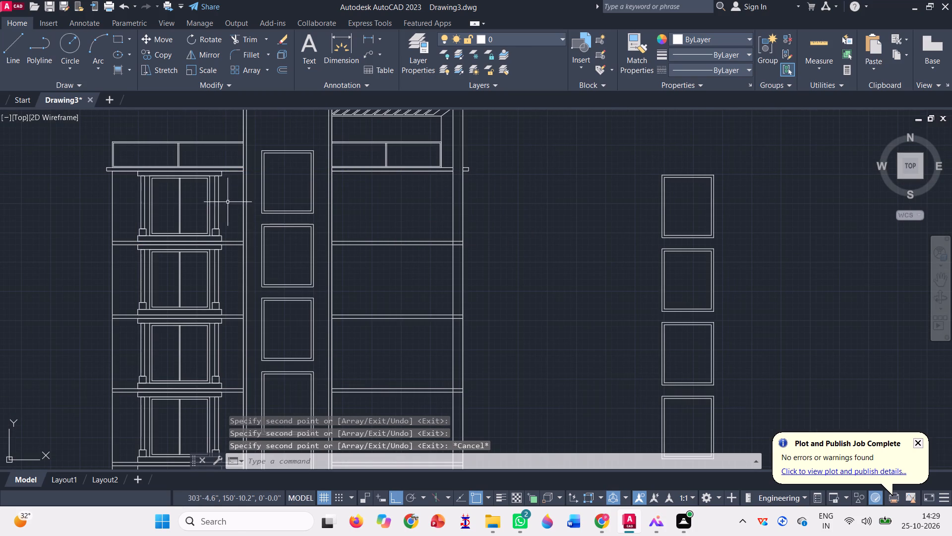
# Copy the complete top-storey wing window, from its bottom band's outer lower corner, about 30' horizontally onto the opposite wing's floor-band line.
pyautogui.click(167, 59)
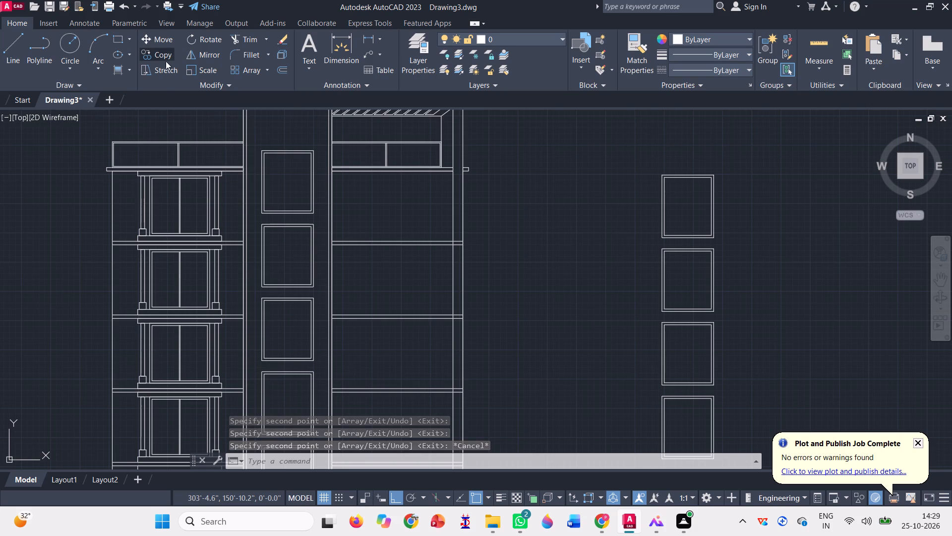
pyautogui.scroll(2, 151, 204)
pyautogui.click(185, 237)
pyautogui.click(78, 172)
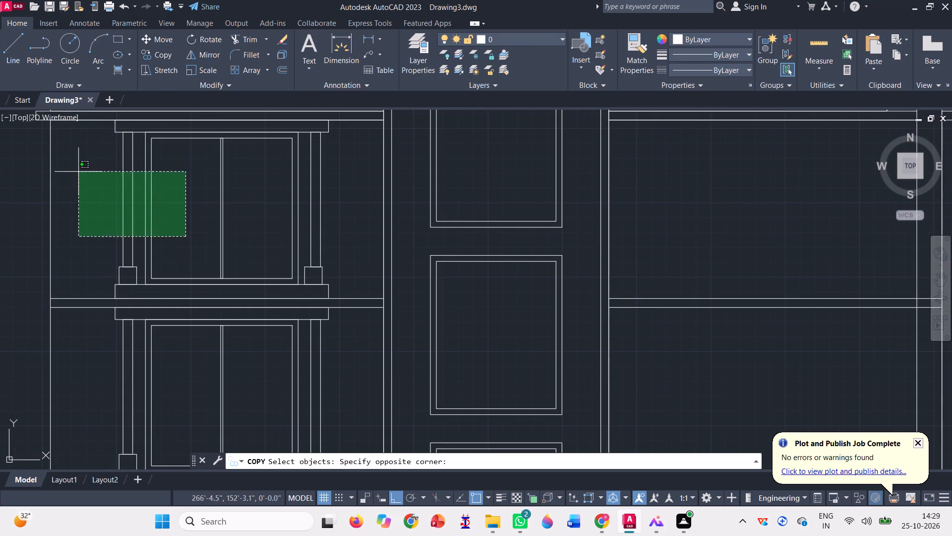
pyautogui.click(285, 202)
pyautogui.click(160, 188)
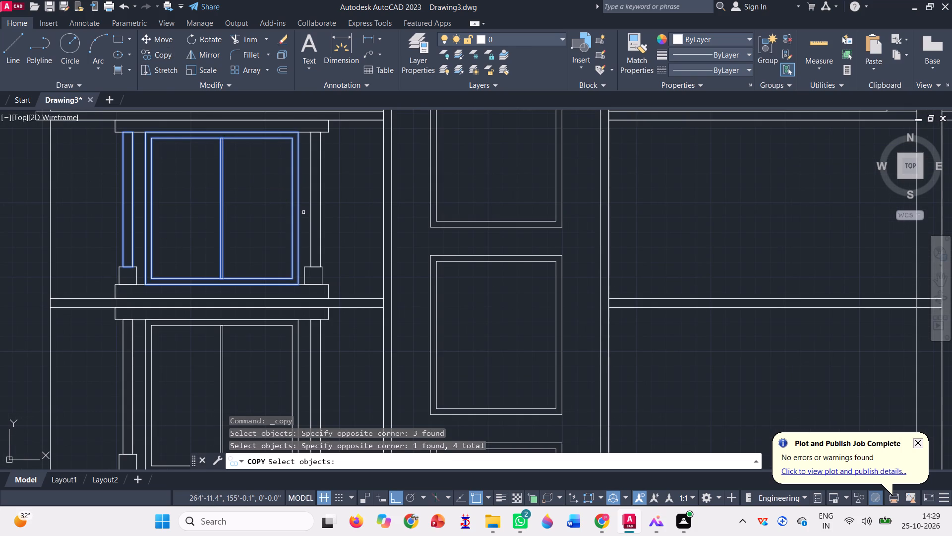
pyautogui.click(340, 221)
pyautogui.click(288, 177)
pyautogui.scroll(-1, 307, 224)
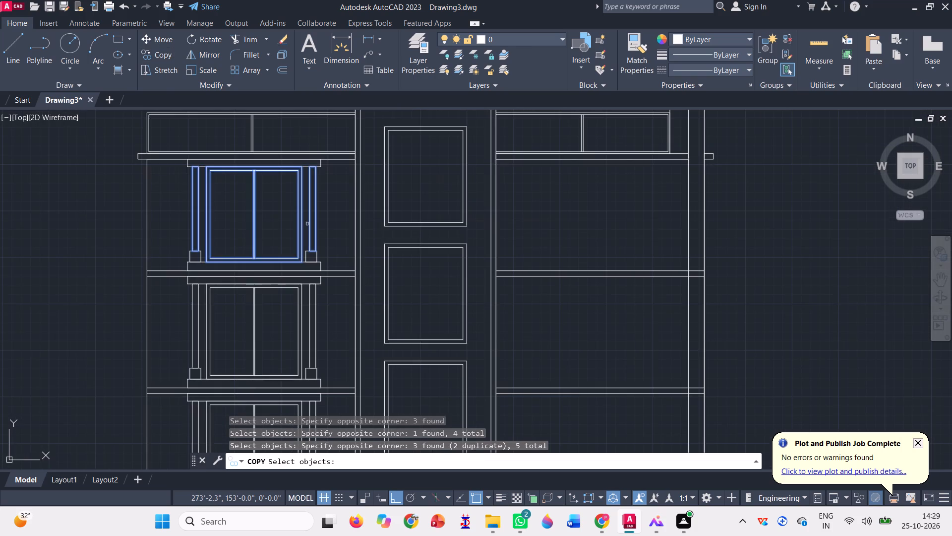
pyautogui.scroll(3, 192, 150)
pyautogui.scroll(3, 195, 216)
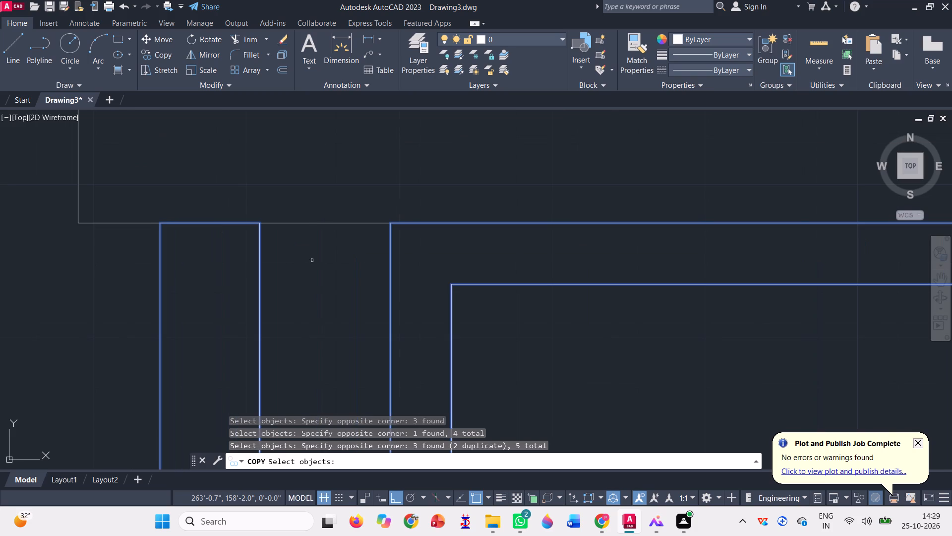
pyautogui.click(312, 261)
pyautogui.click(24, 177)
pyautogui.scroll(-3, 125, 218)
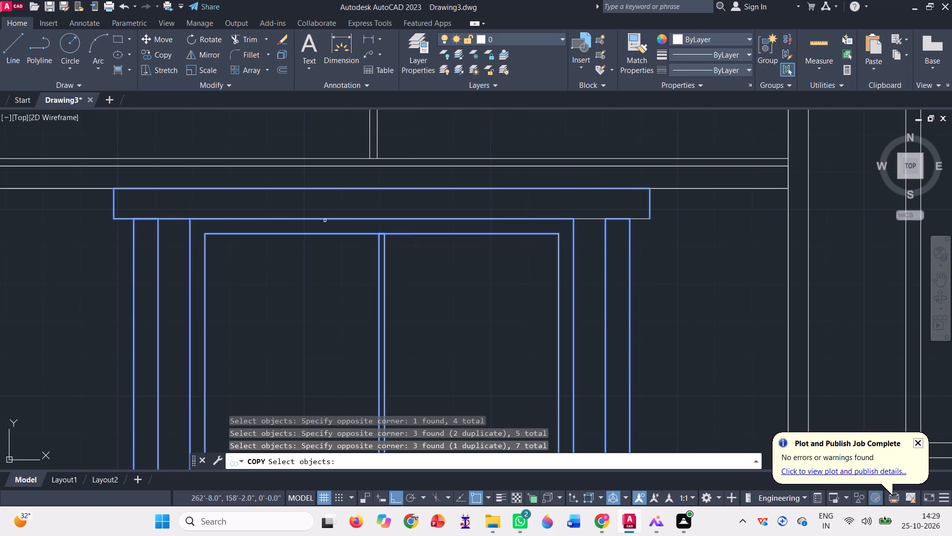
pyautogui.scroll(3, 608, 239)
pyautogui.click(549, 216)
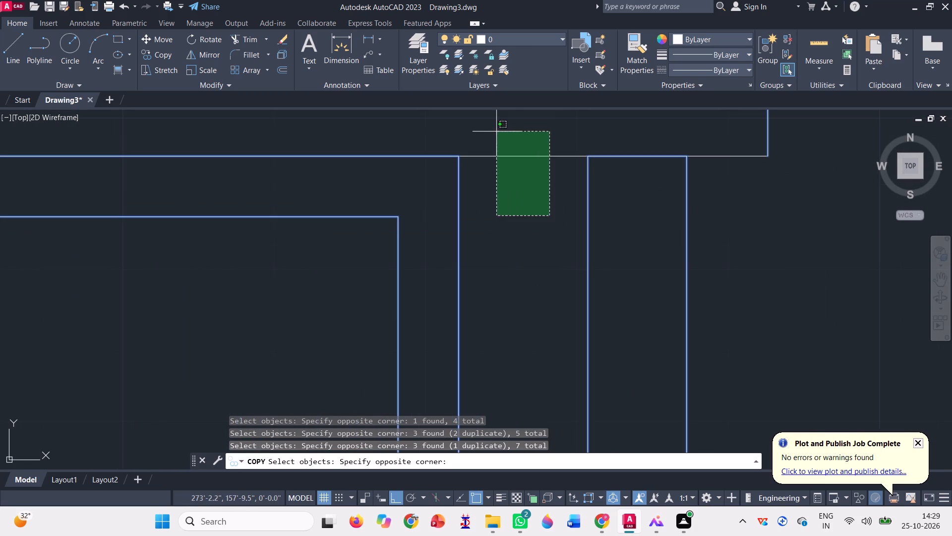
pyautogui.click(495, 130)
pyautogui.scroll(-4, 400, 206)
pyautogui.scroll(-1, 415, 157)
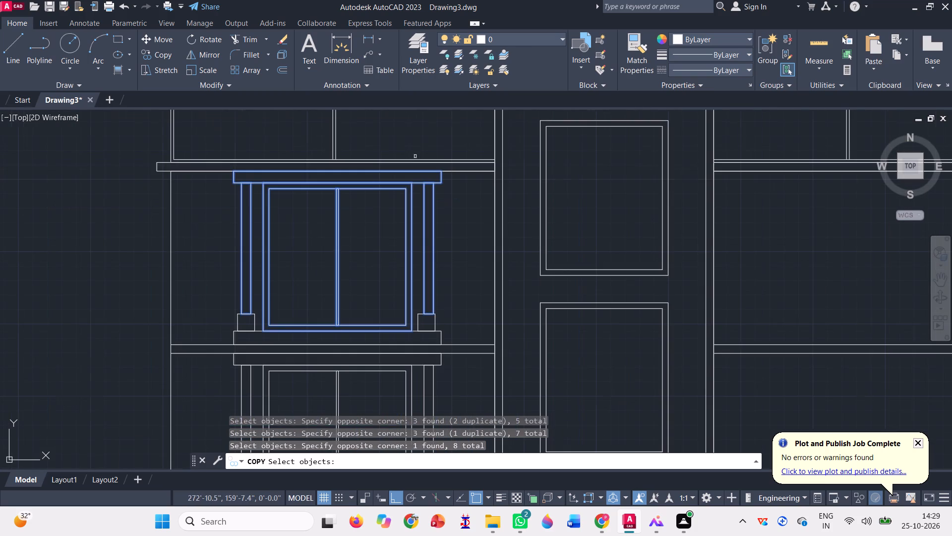
pyautogui.scroll(2, 419, 341)
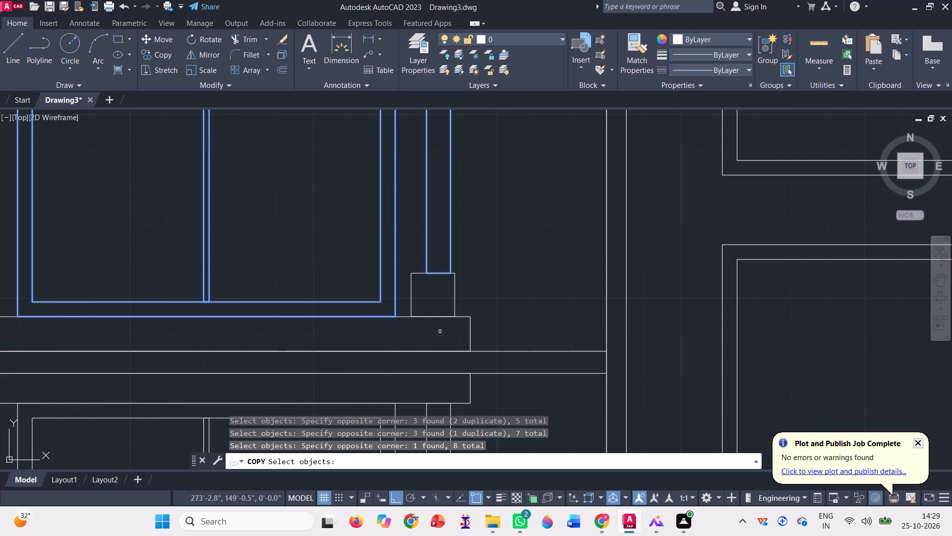
pyautogui.click(440, 330)
pyautogui.click(348, 229)
pyautogui.click(492, 333)
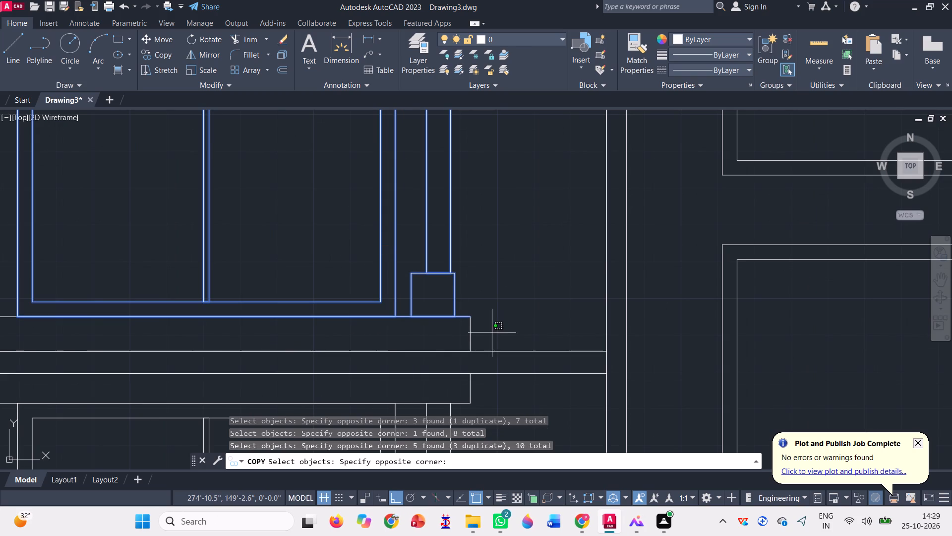
pyautogui.click(396, 302)
pyautogui.scroll(-2, 469, 275)
pyautogui.scroll(3, 270, 292)
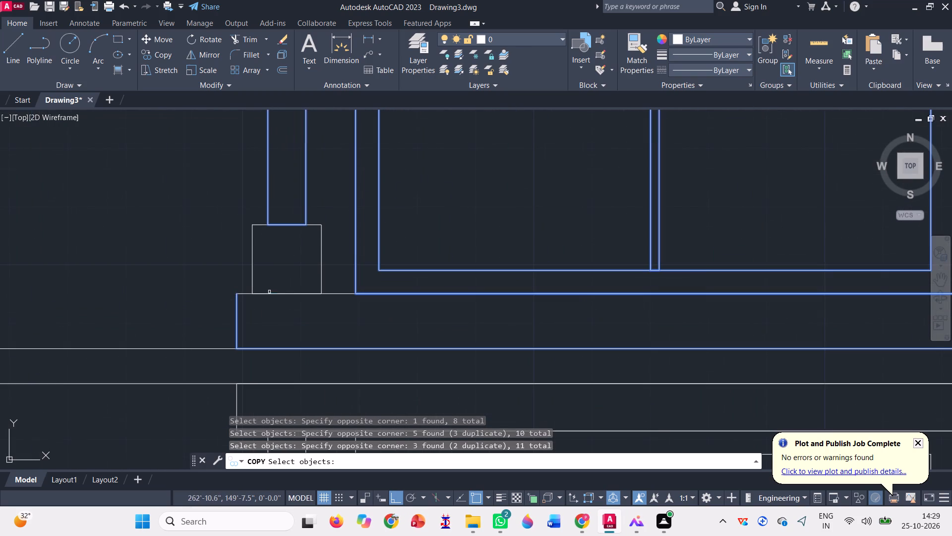
pyautogui.click(362, 323)
pyautogui.click(155, 189)
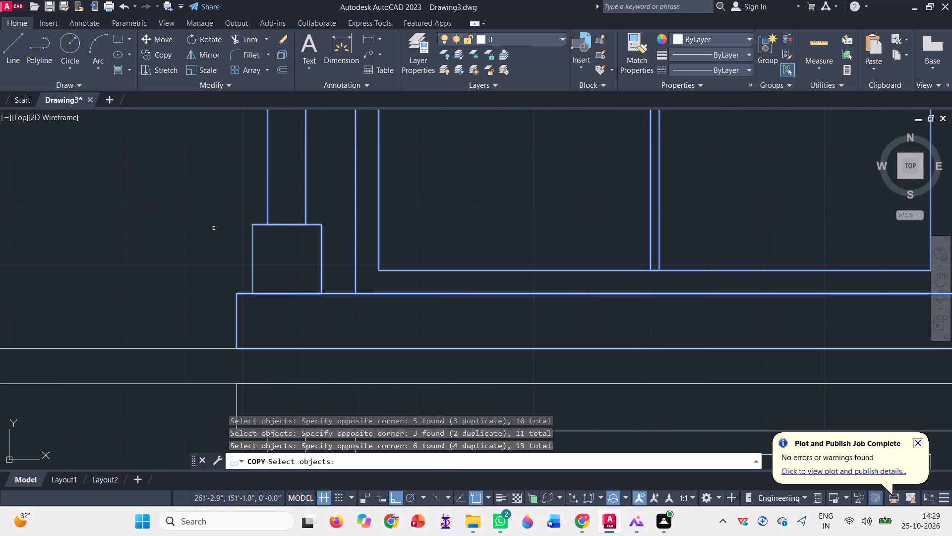
pyautogui.scroll(-3, 218, 247)
pyautogui.scroll(-1, 276, 280)
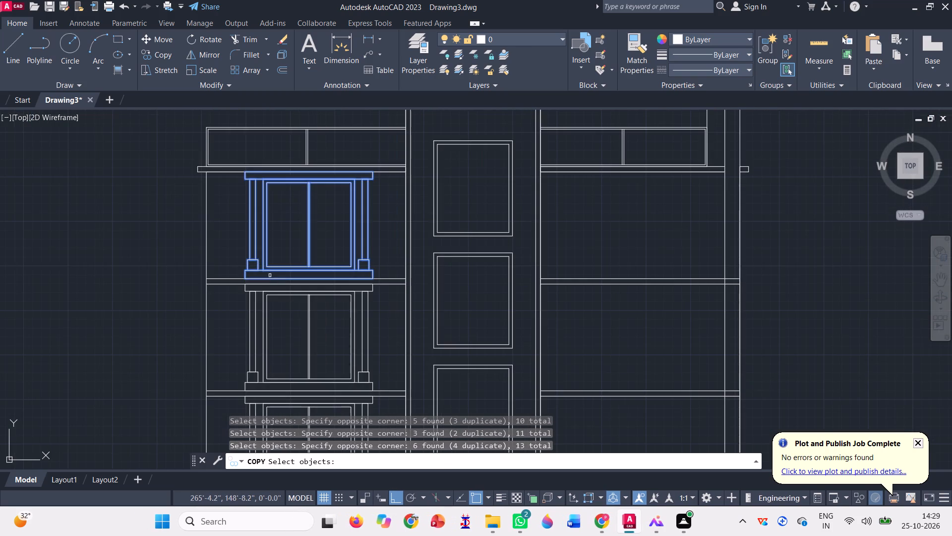
pyautogui.scroll(3, 271, 270)
pyautogui.scroll(-2, 271, 270)
pyautogui.press('c')
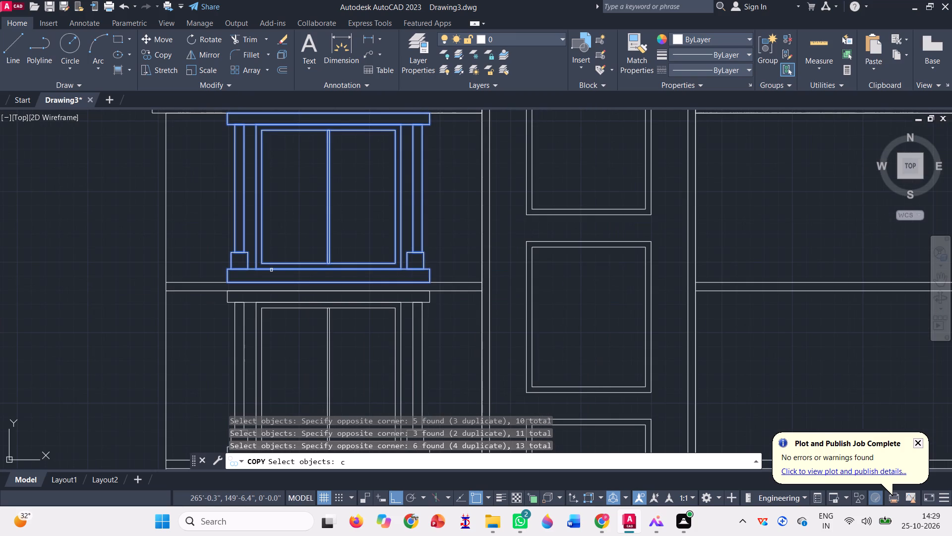
pyautogui.press('BackSpace')
pyautogui.press('space')
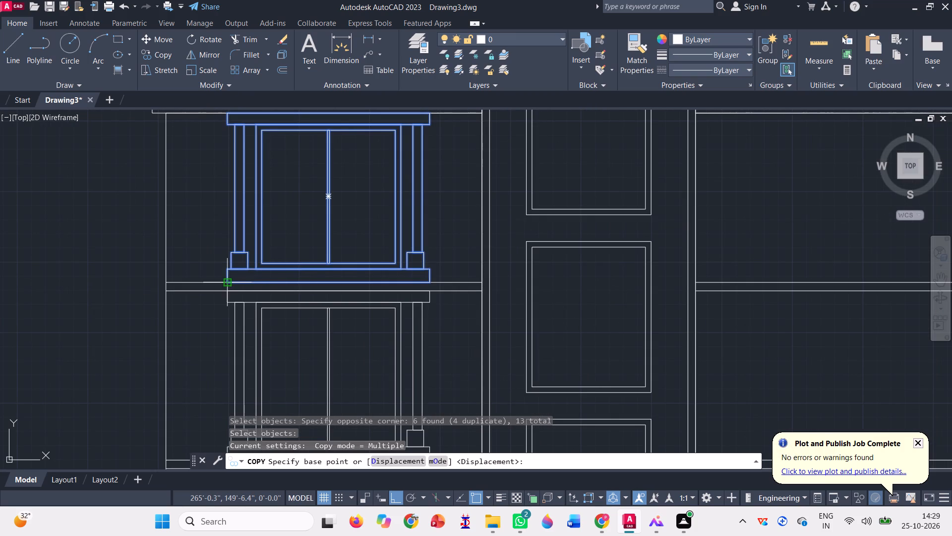
pyautogui.scroll(3, 228, 281)
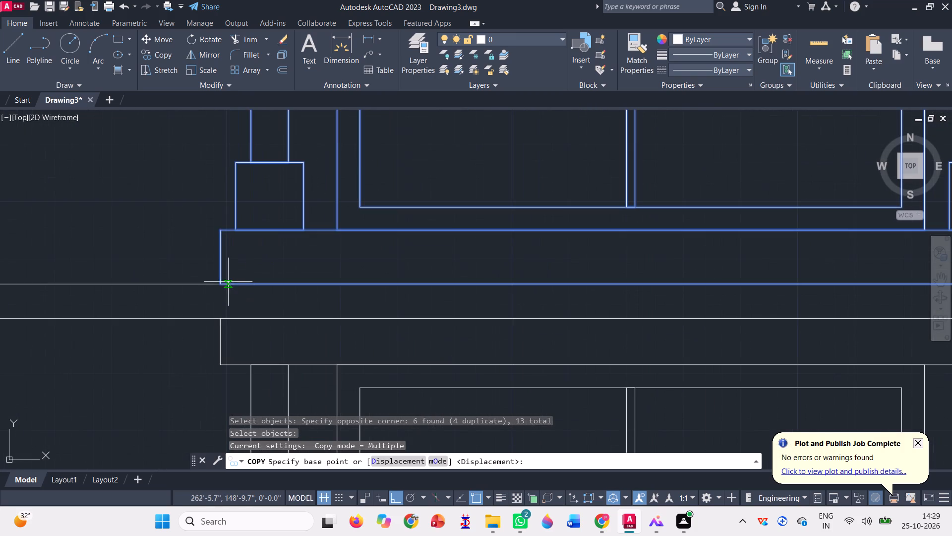
pyautogui.click(218, 281)
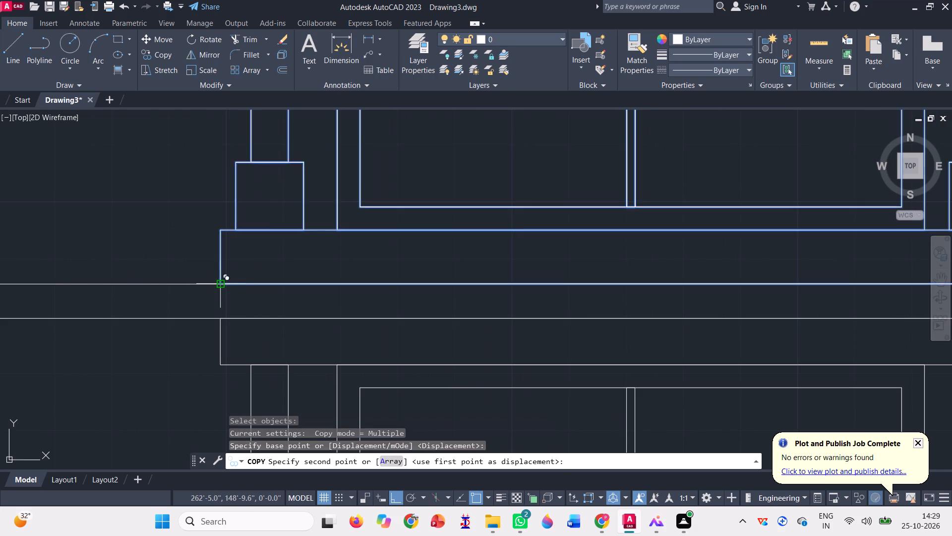
pyautogui.scroll(-3, 108, 315)
pyautogui.scroll(-2, 189, 317)
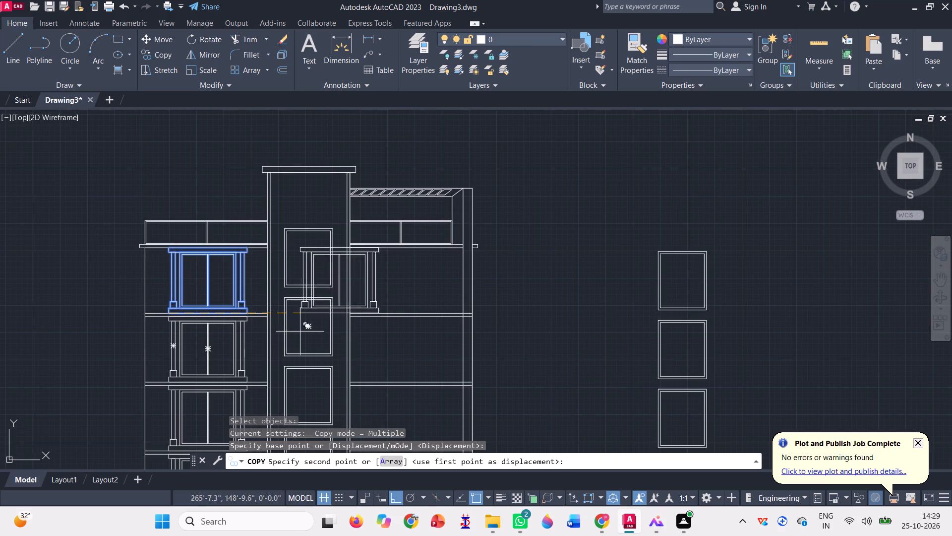
pyautogui.scroll(1, 362, 327)
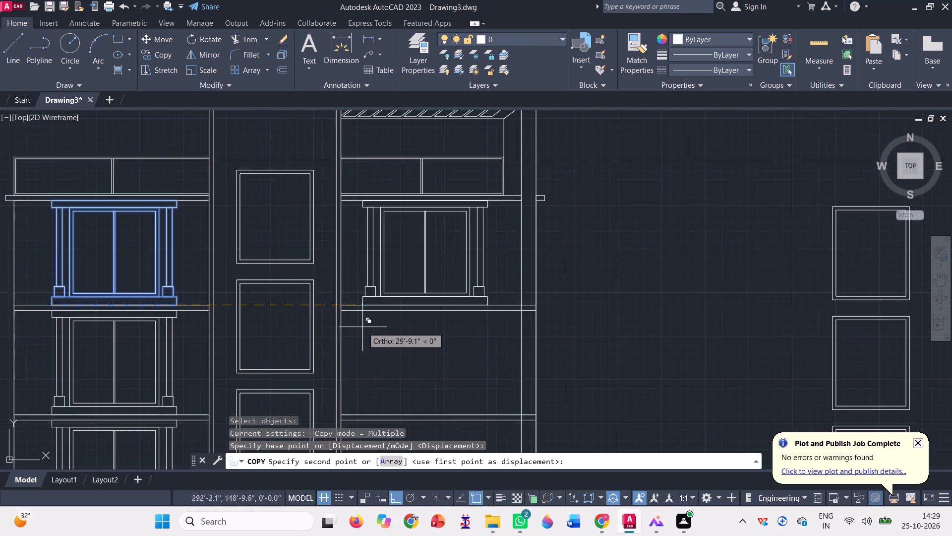
pyautogui.scroll(1, 362, 327)
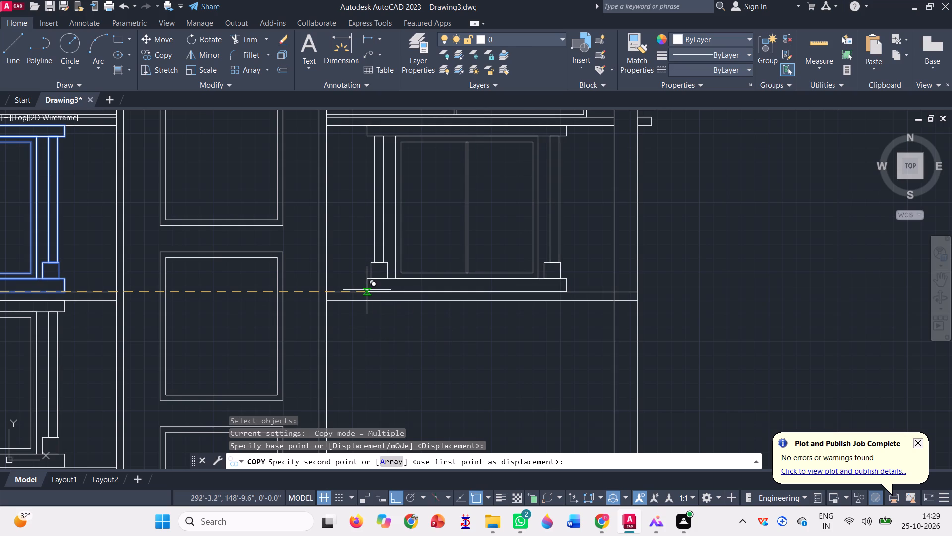
pyautogui.click(367, 290)
pyautogui.scroll(-1, 264, 299)
pyautogui.scroll(-1, 339, 298)
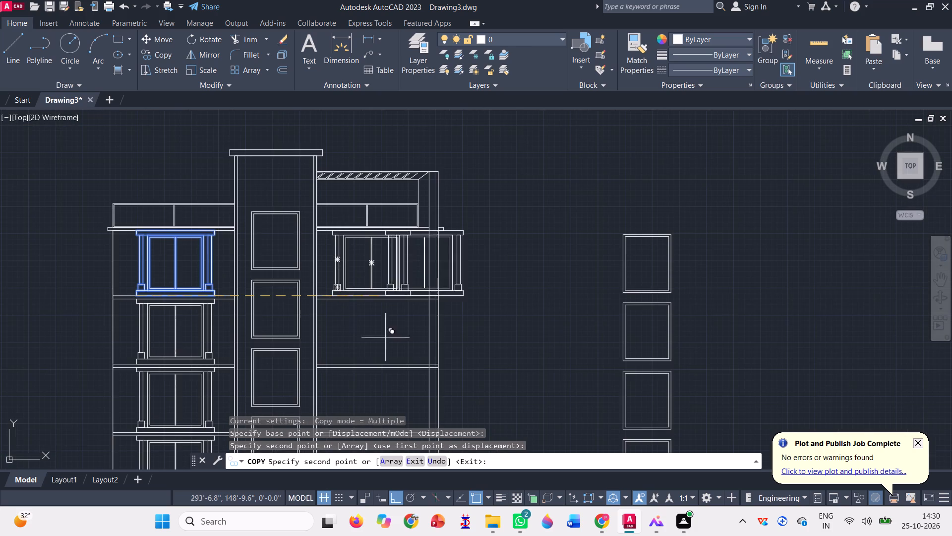
# Copy the opposite wing's complete top-storey window one storey down, between the matching intersections of the outer pier's inner line and floor-band top lines.
pyautogui.press('Escape')
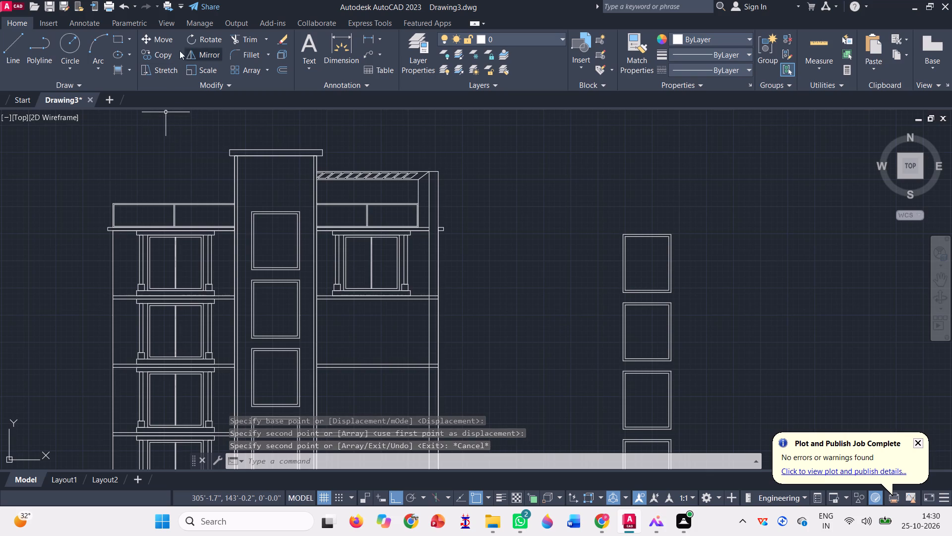
pyautogui.click(145, 53)
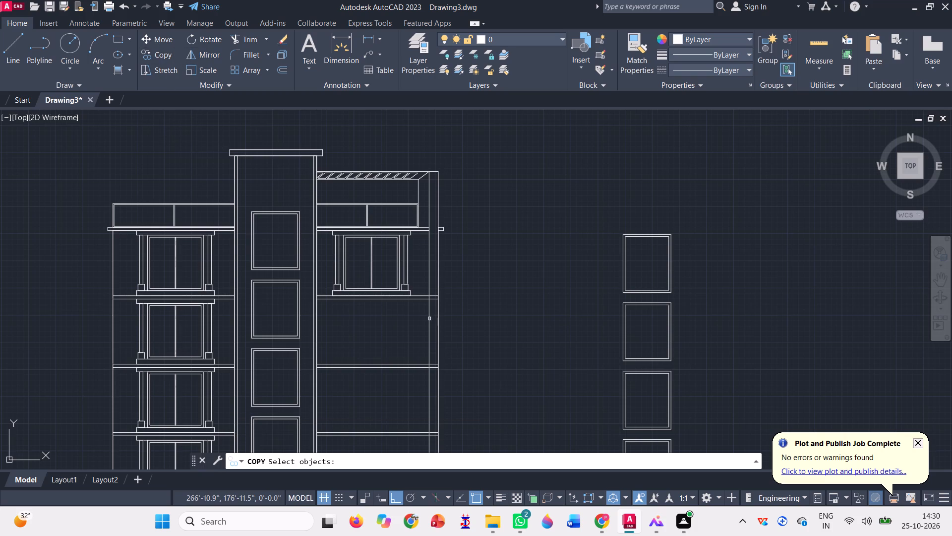
pyautogui.click(419, 276)
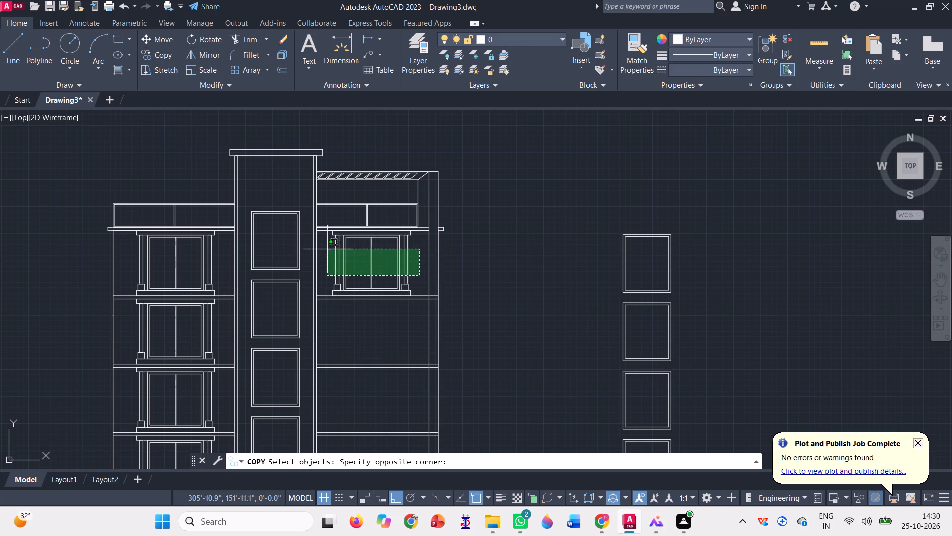
pyautogui.click(327, 247)
pyautogui.scroll(4, 348, 236)
pyautogui.click(320, 249)
pyautogui.click(249, 215)
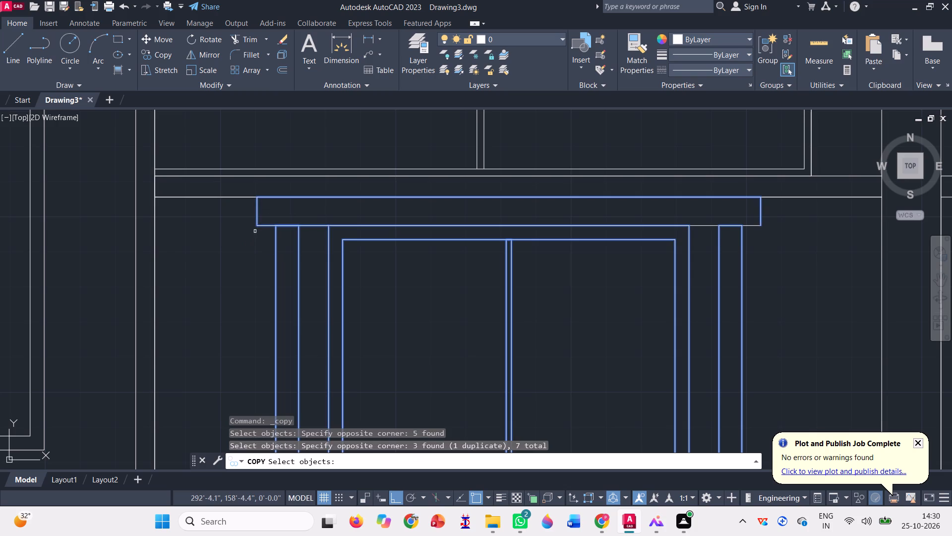
pyautogui.scroll(-1, 255, 231)
pyautogui.scroll(3, 531, 246)
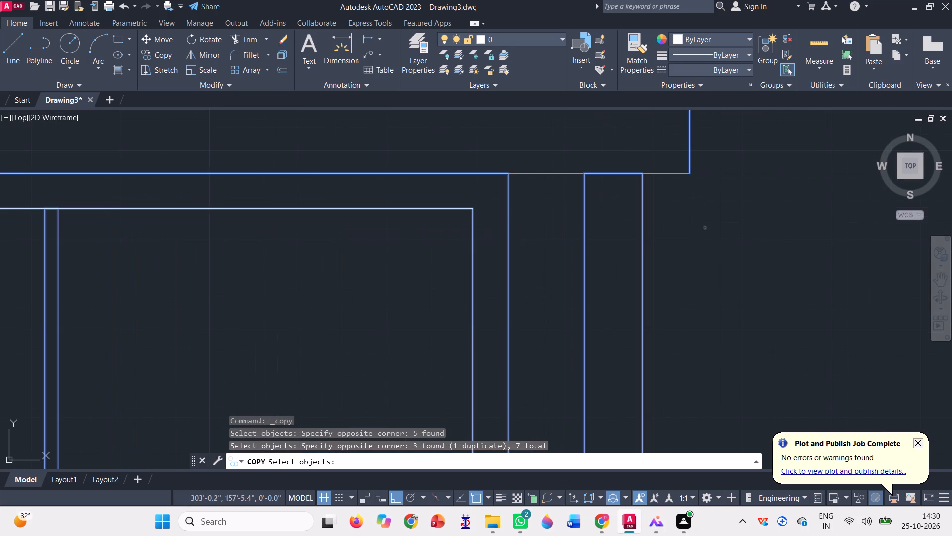
pyautogui.click(708, 229)
pyautogui.click(524, 152)
pyautogui.scroll(-2, 532, 185)
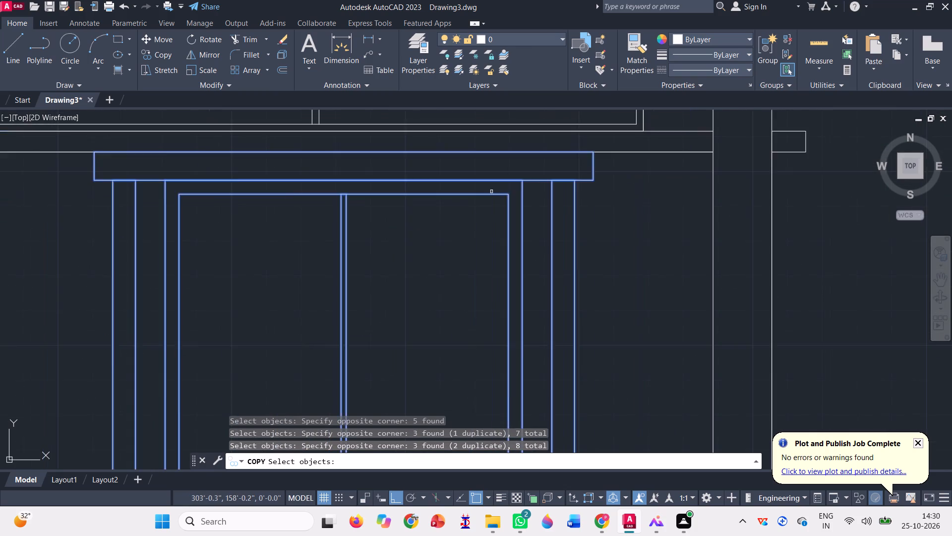
pyautogui.scroll(-2, 486, 192)
pyautogui.scroll(3, 512, 328)
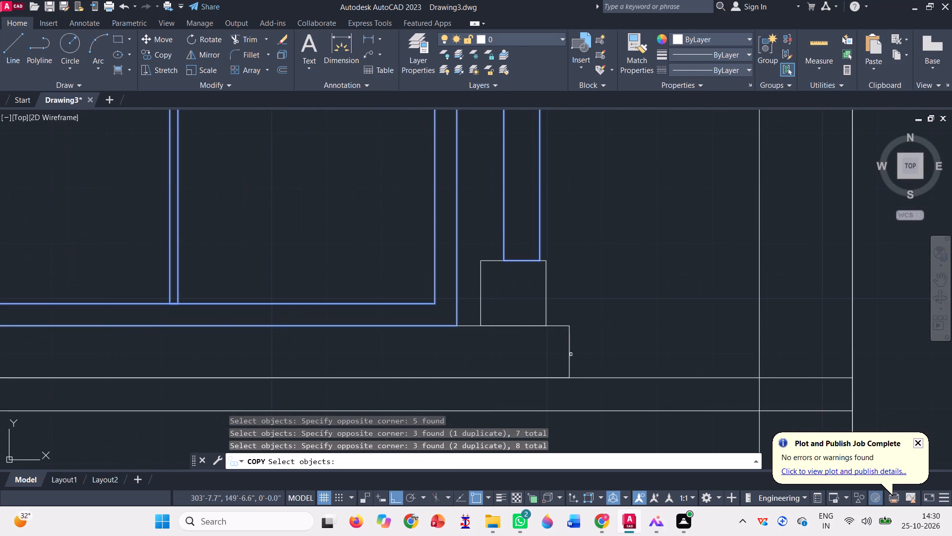
pyautogui.click(579, 358)
pyautogui.click(473, 260)
pyautogui.scroll(-1, 552, 294)
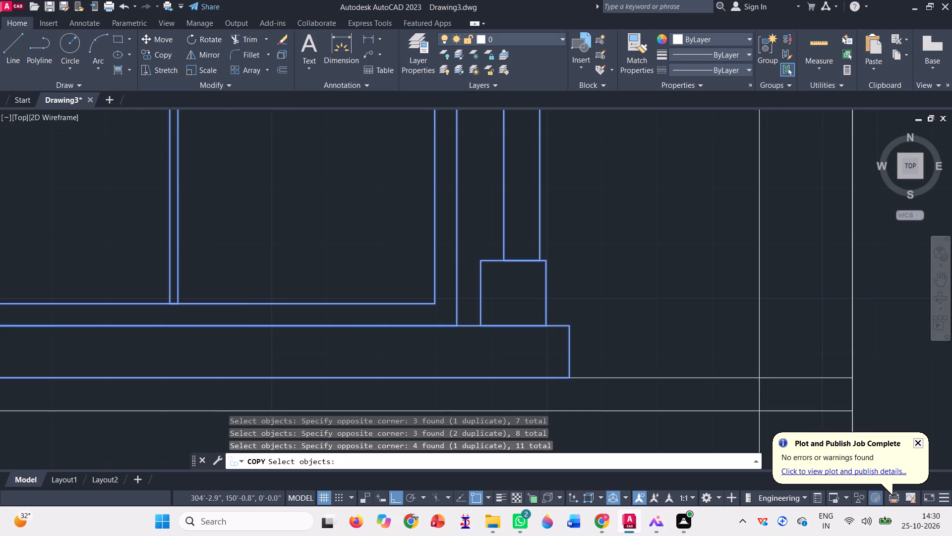
pyautogui.scroll(-1, 552, 294)
pyautogui.scroll(2, 259, 302)
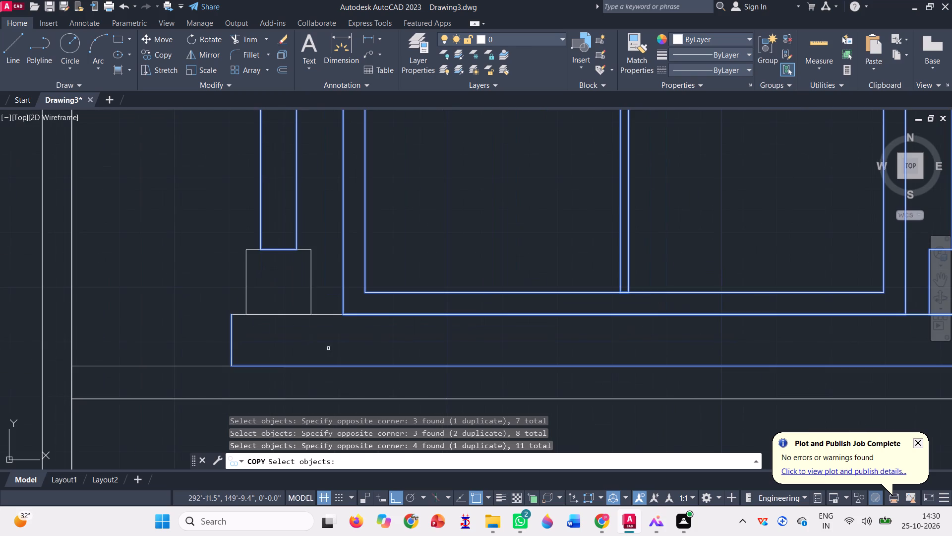
pyautogui.click(339, 345)
pyautogui.click(226, 248)
pyautogui.scroll(-2, 373, 353)
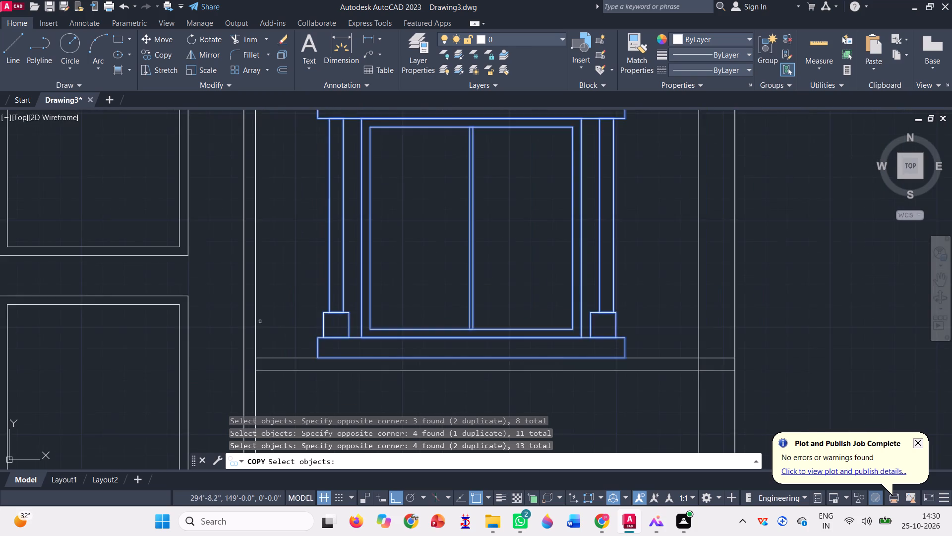
pyautogui.scroll(-2, 260, 322)
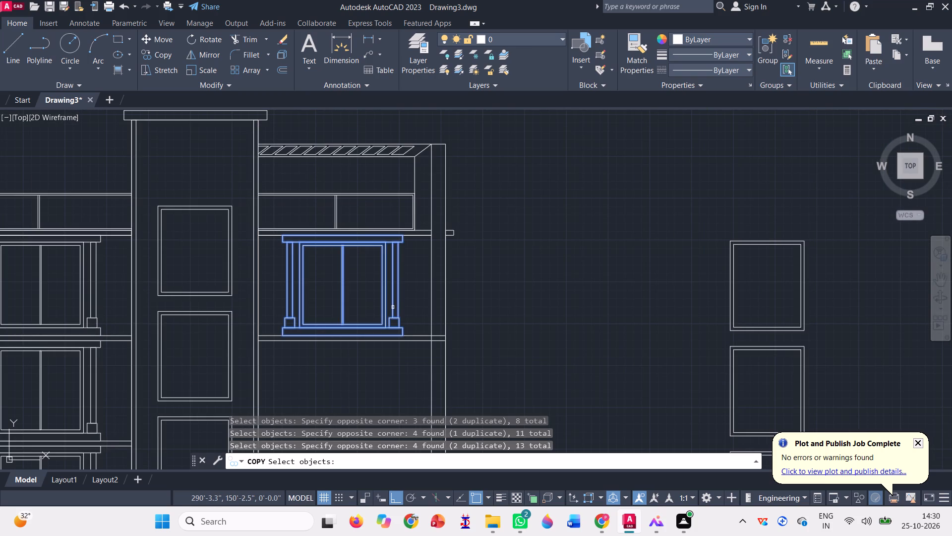
pyautogui.press('space')
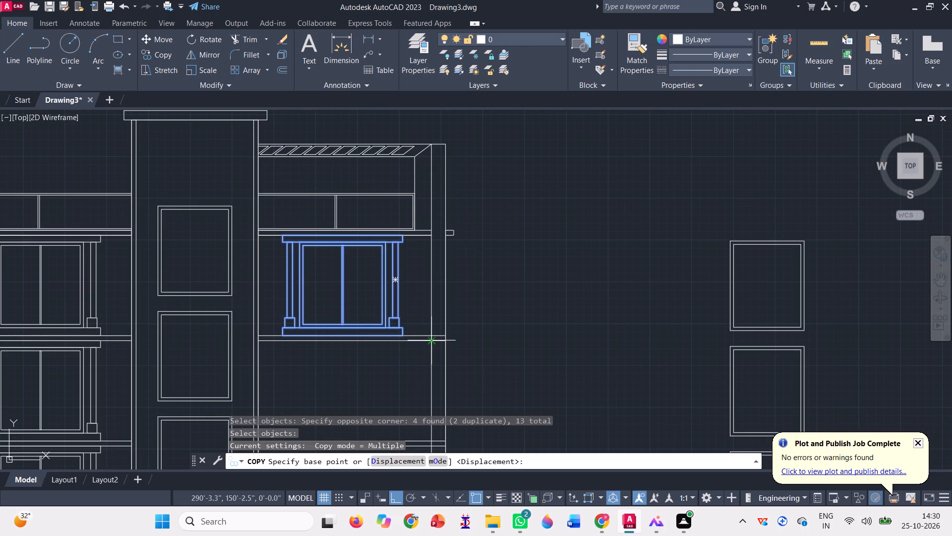
pyautogui.scroll(3, 428, 335)
pyautogui.click(428, 335)
pyautogui.scroll(-2, 416, 280)
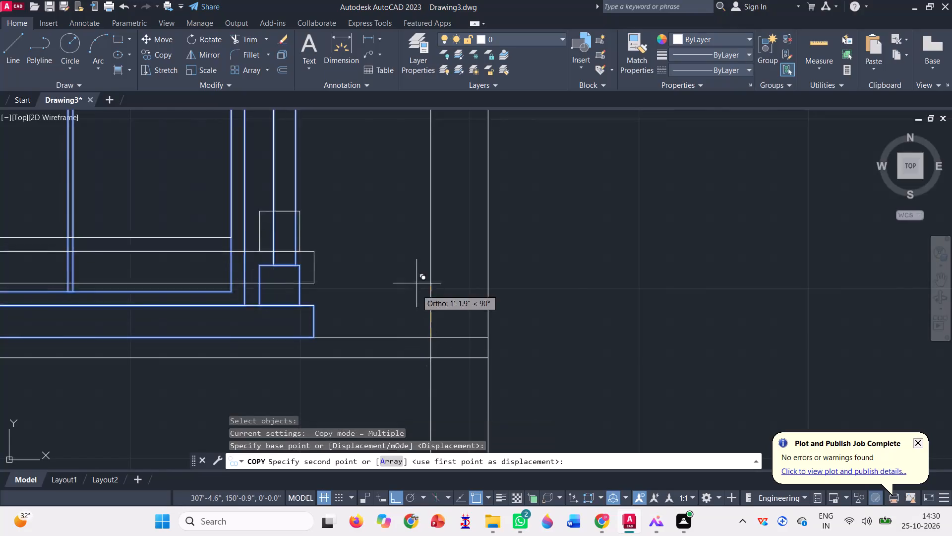
pyautogui.scroll(-2, 416, 280)
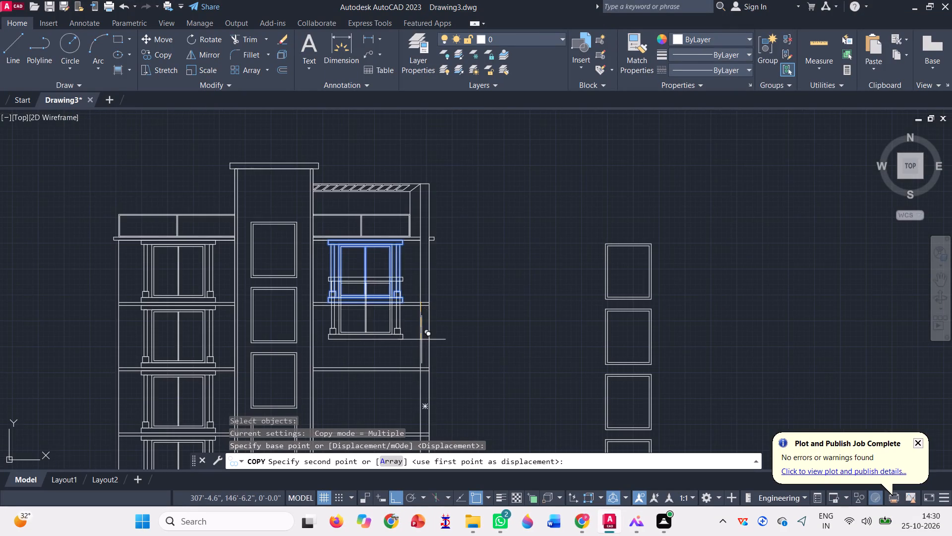
pyautogui.scroll(3, 428, 362)
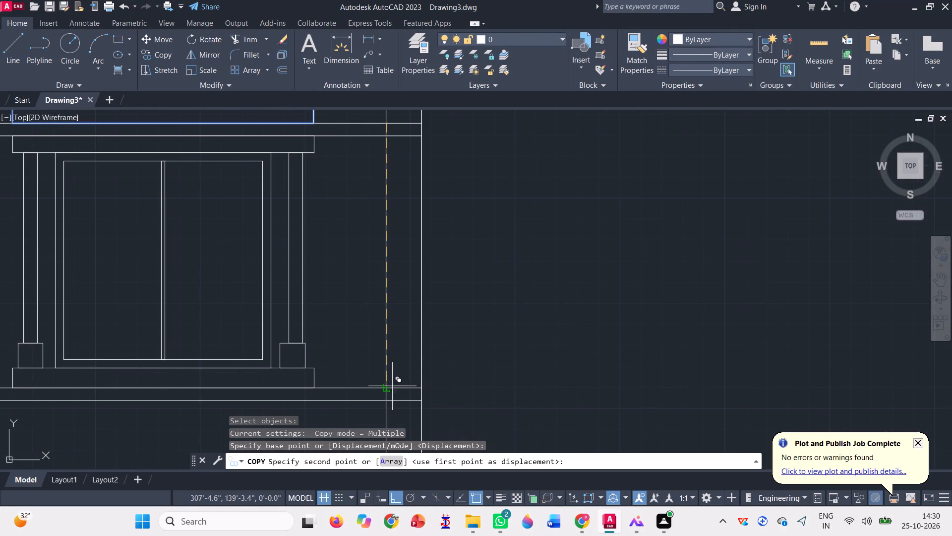
pyautogui.click(388, 387)
# Place copies of the complete window on that wing's next three storeys down, snapping each where the pier's inner line meets the floor band's top.
pyautogui.scroll(-3, 395, 286)
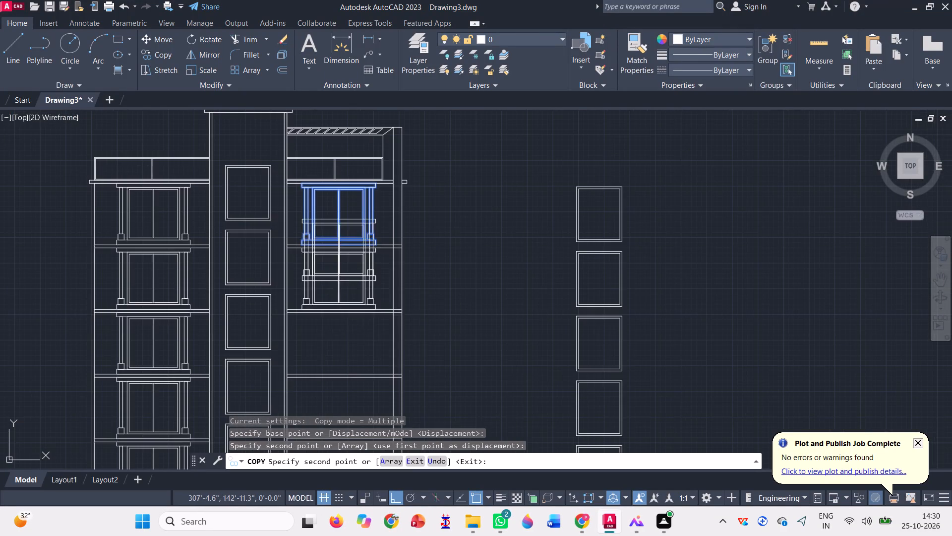
pyautogui.scroll(-1, 356, 242)
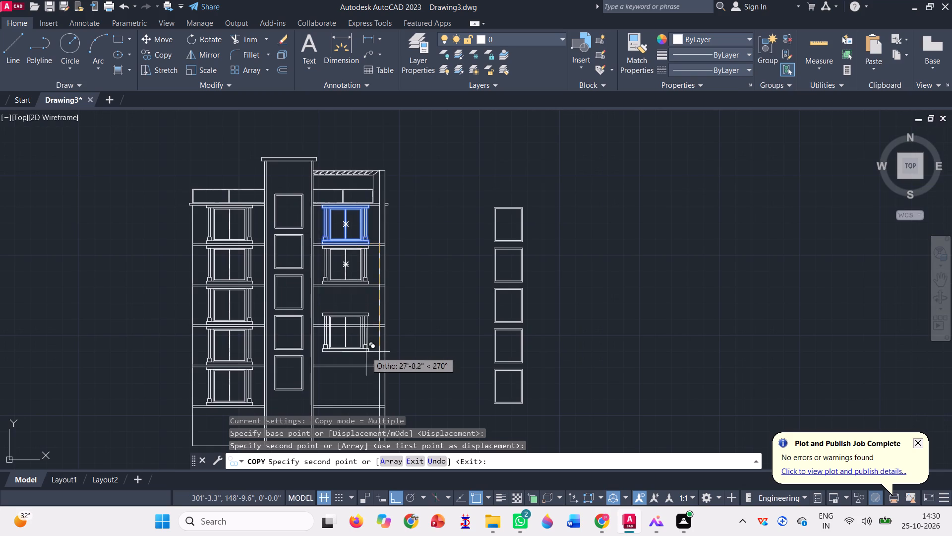
pyautogui.scroll(2, 366, 351)
pyautogui.scroll(3, 390, 268)
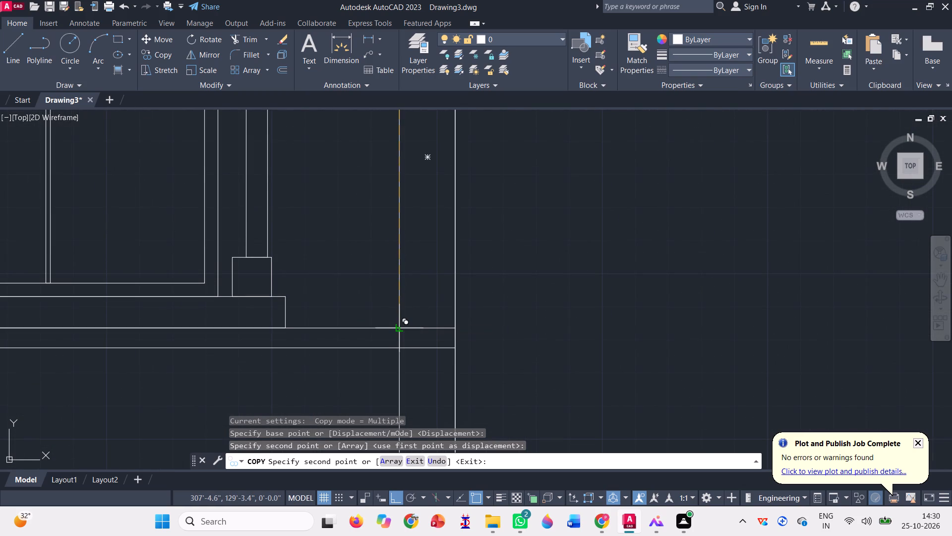
pyautogui.click(401, 326)
pyautogui.scroll(-4, 388, 259)
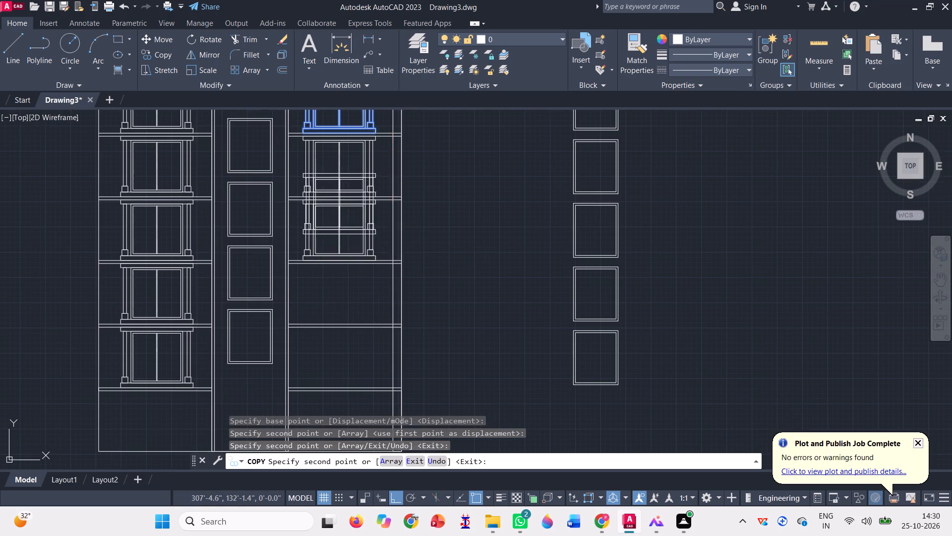
pyautogui.scroll(3, 392, 329)
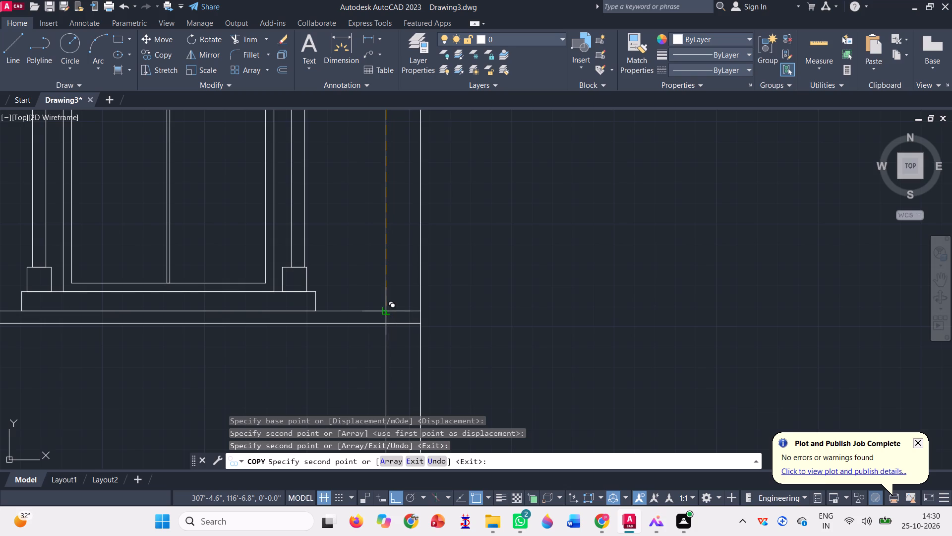
pyautogui.click(389, 312)
pyautogui.scroll(-3, 372, 267)
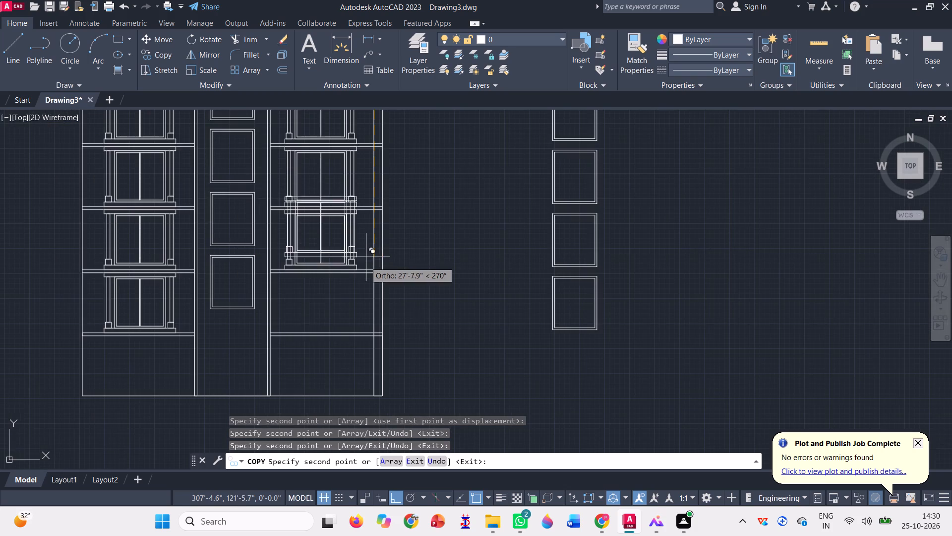
pyautogui.scroll(3, 366, 333)
pyautogui.click(385, 337)
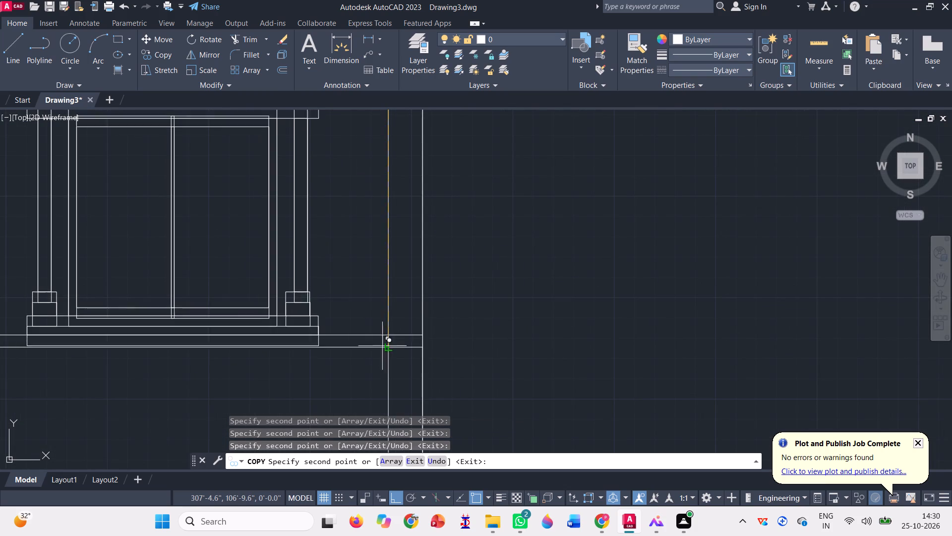
pyautogui.scroll(-2, 377, 348)
pyautogui.scroll(-2, 320, 339)
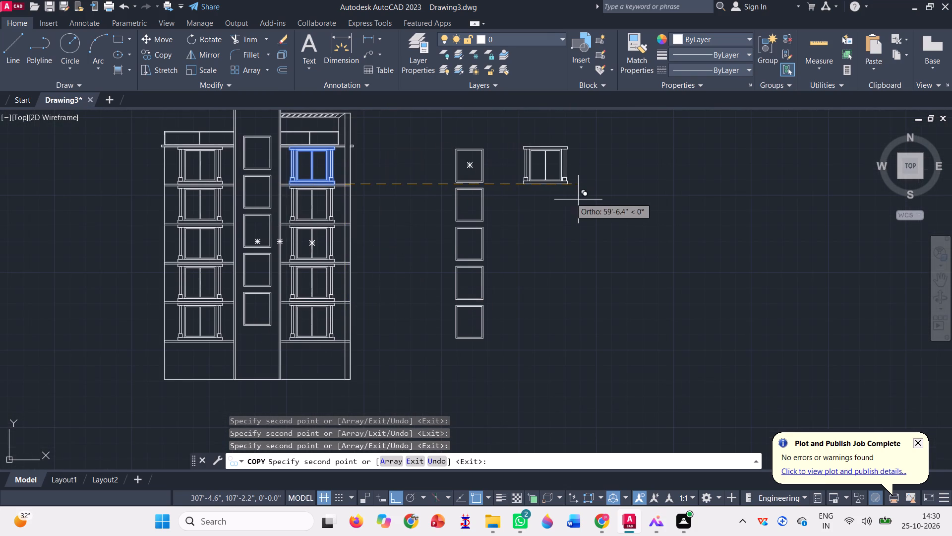
pyautogui.press('Escape')
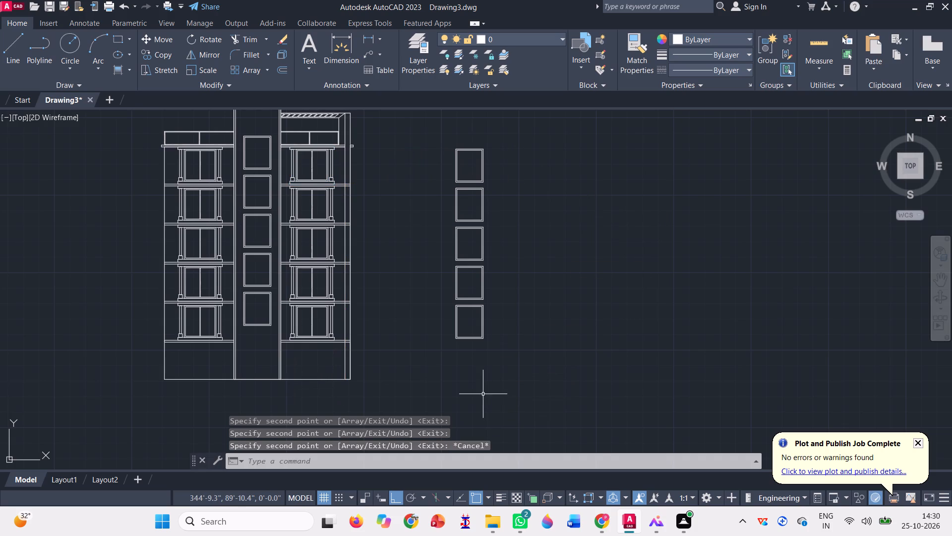
# Trim the upper two floor bands' line ends out of the outer pier so they stop at its inner line.
pyautogui.scroll(-1, 483, 394)
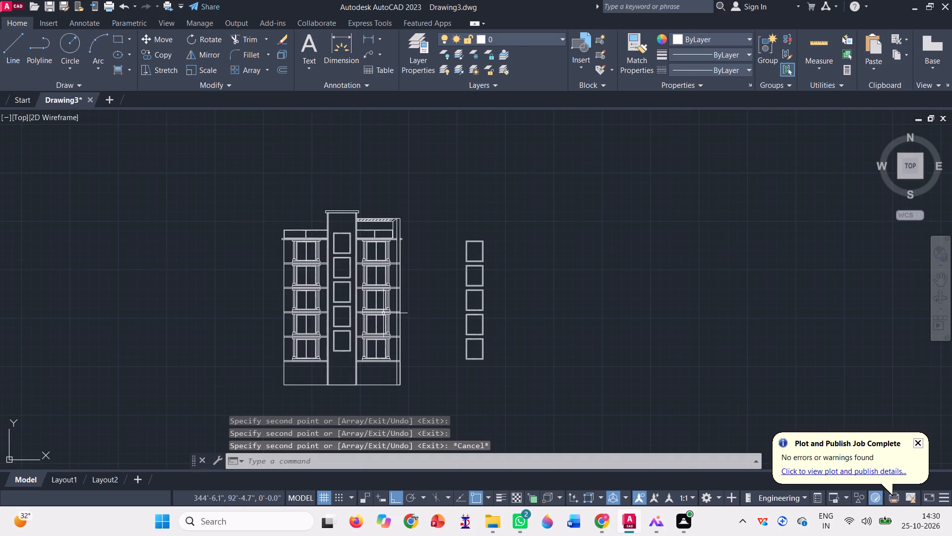
pyautogui.scroll(3, 392, 227)
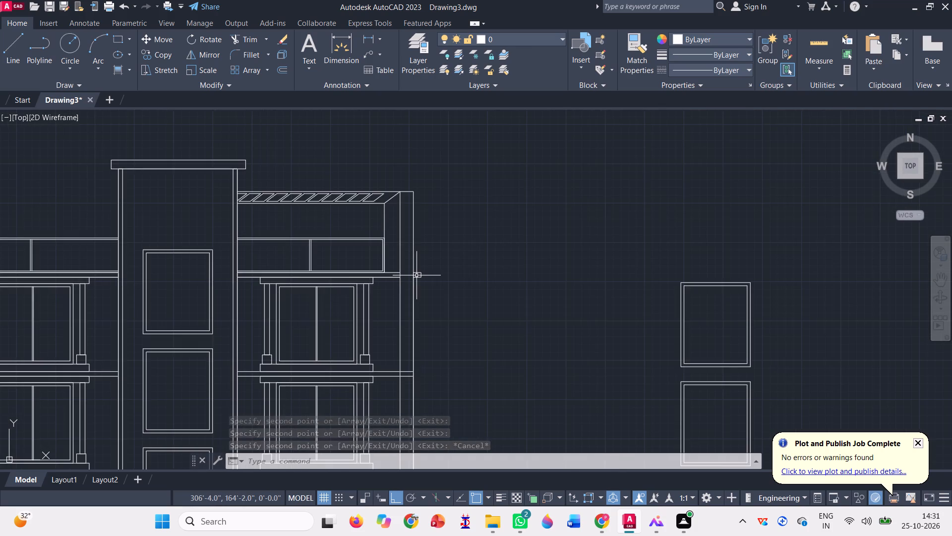
pyautogui.scroll(1, 416, 274)
pyautogui.scroll(-1, 413, 269)
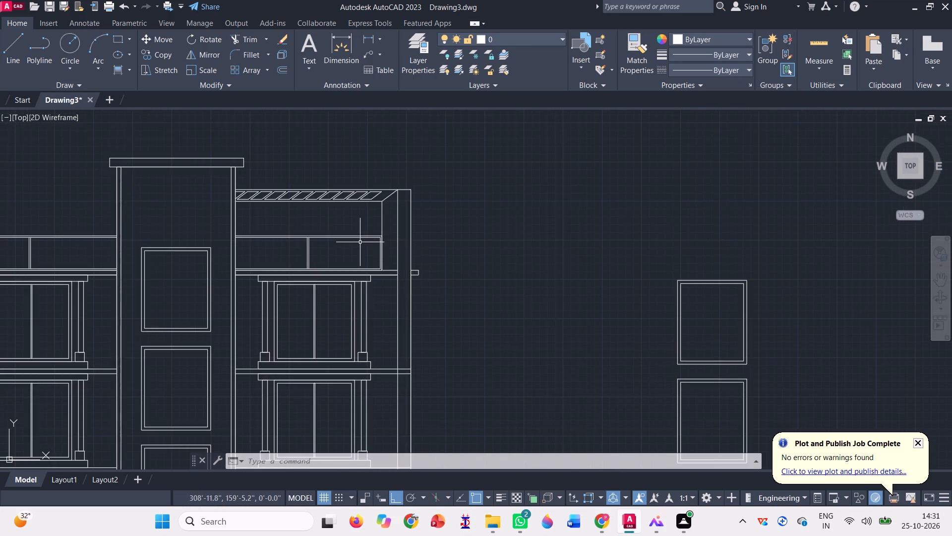
pyautogui.scroll(-2, 360, 241)
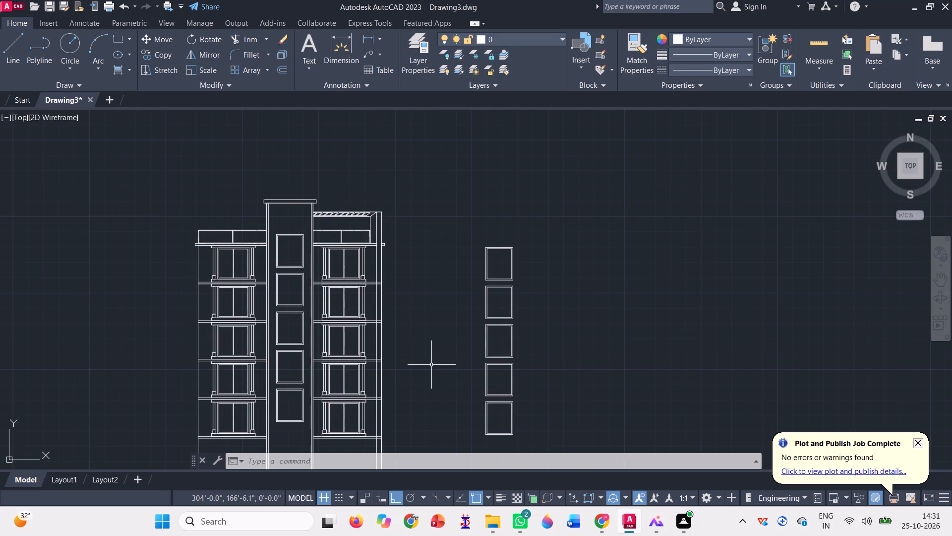
pyautogui.click(231, 40)
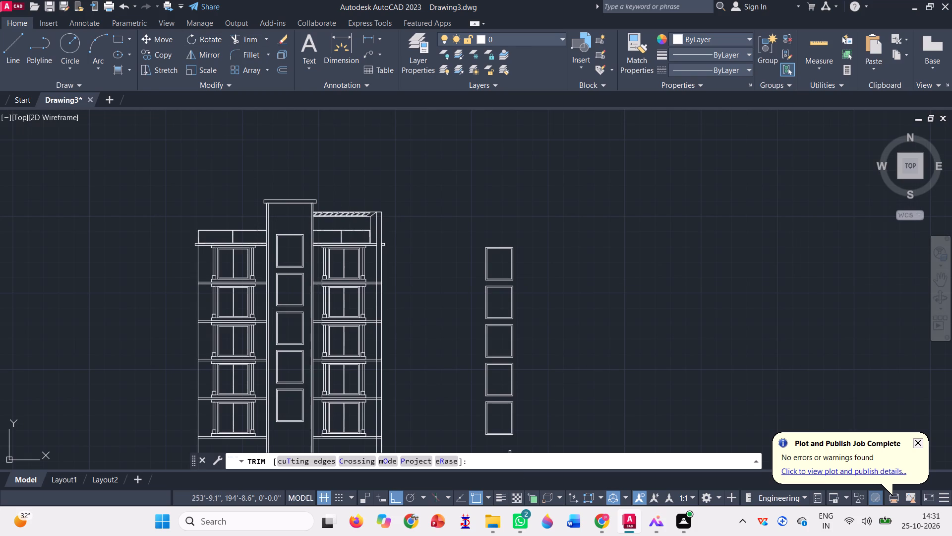
pyautogui.scroll(4, 395, 287)
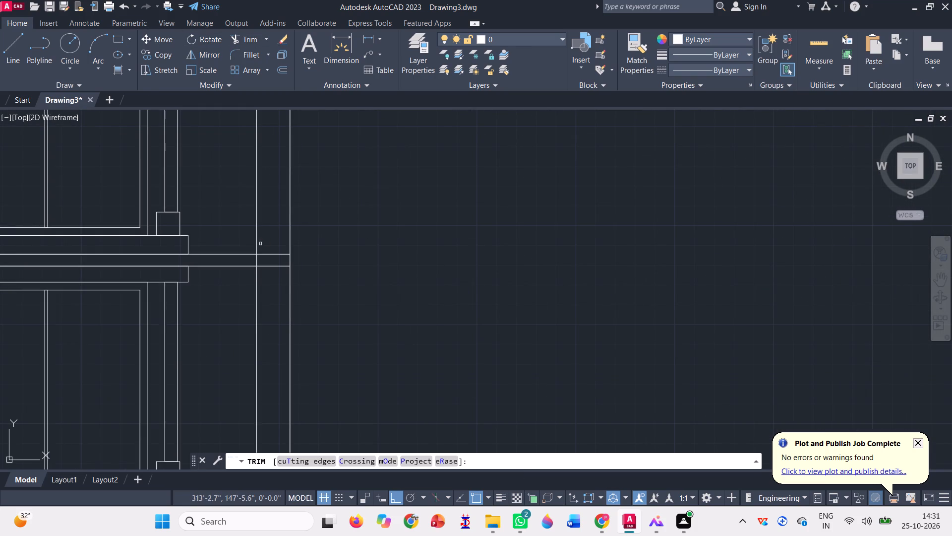
pyautogui.click(271, 231)
pyautogui.scroll(-1, 283, 315)
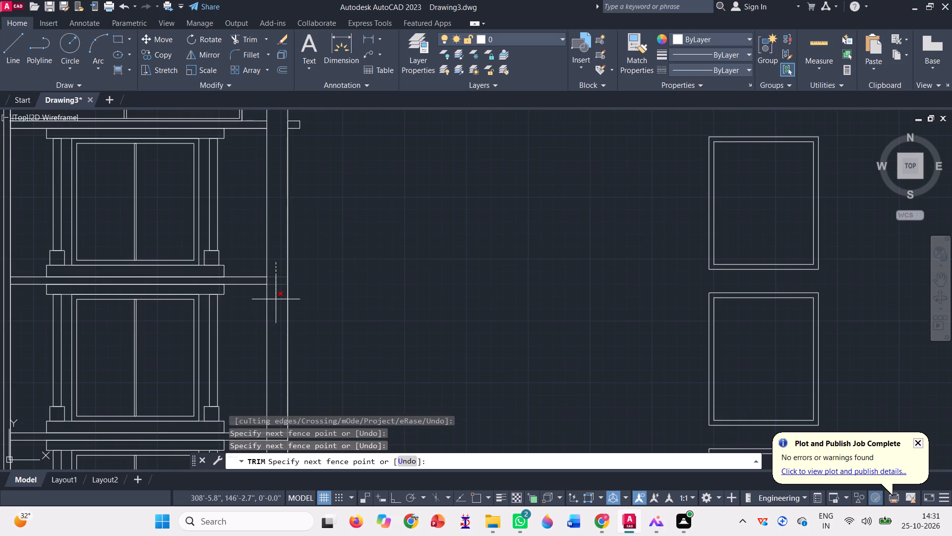
pyautogui.click(277, 301)
pyautogui.scroll(-2, 279, 248)
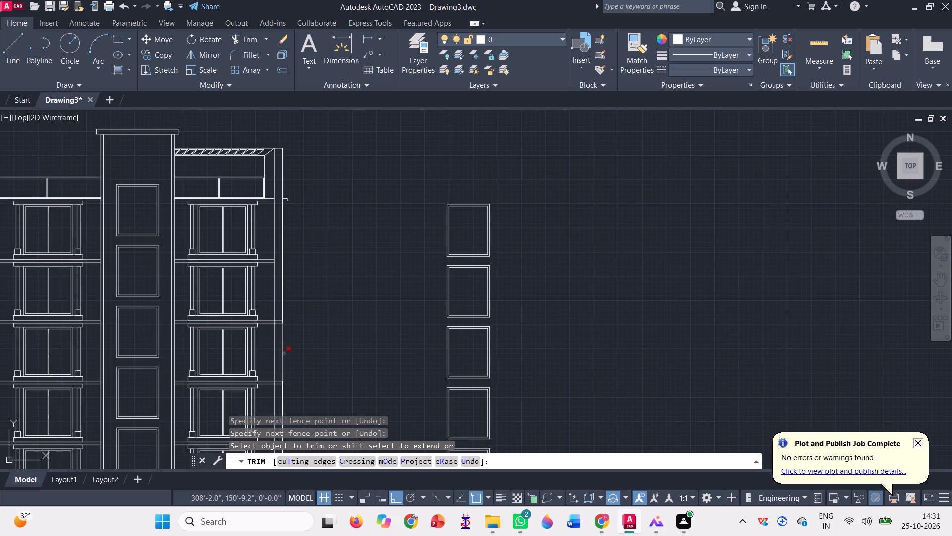
pyautogui.scroll(2, 284, 352)
pyautogui.click(264, 260)
pyautogui.click(272, 307)
pyautogui.scroll(-2, 259, 251)
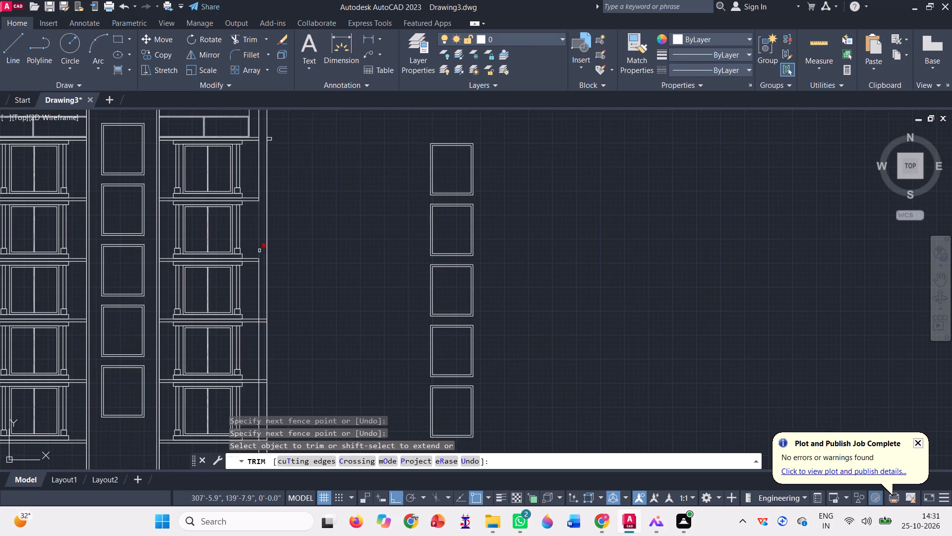
# Trim the remaining three lower floor bands' line ends out of the outer pier, back to its inner line.
pyautogui.scroll(3, 261, 354)
pyautogui.click(257, 204)
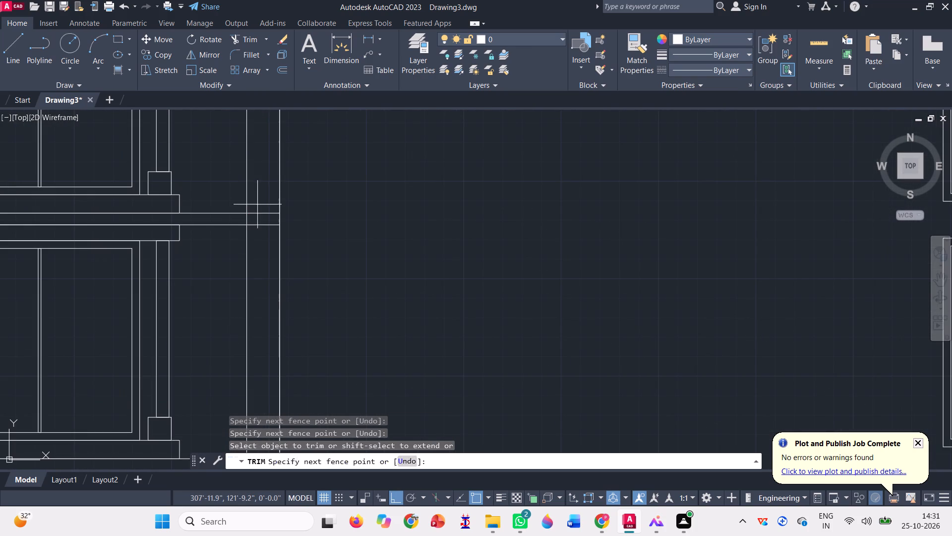
pyautogui.click(257, 260)
pyautogui.scroll(-3, 257, 209)
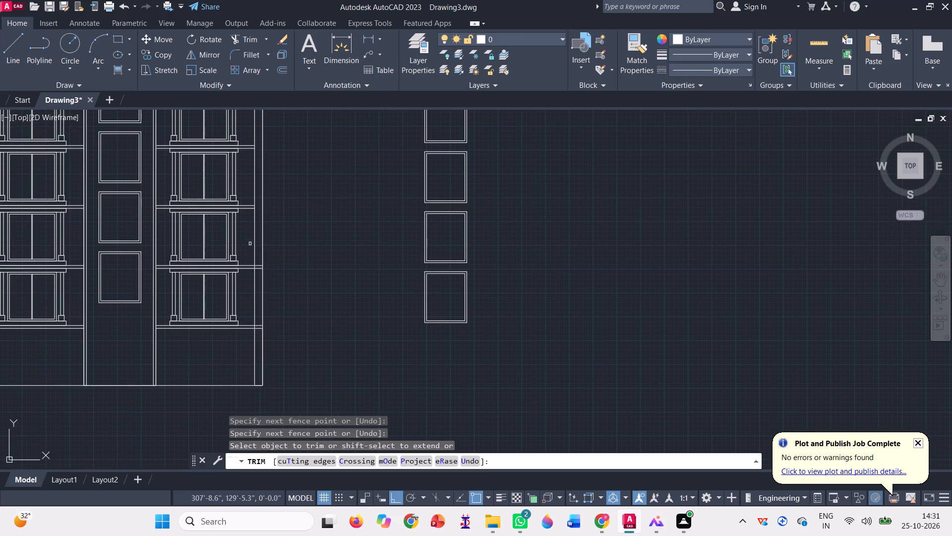
pyautogui.scroll(3, 251, 272)
pyautogui.click(275, 241)
pyautogui.click(273, 267)
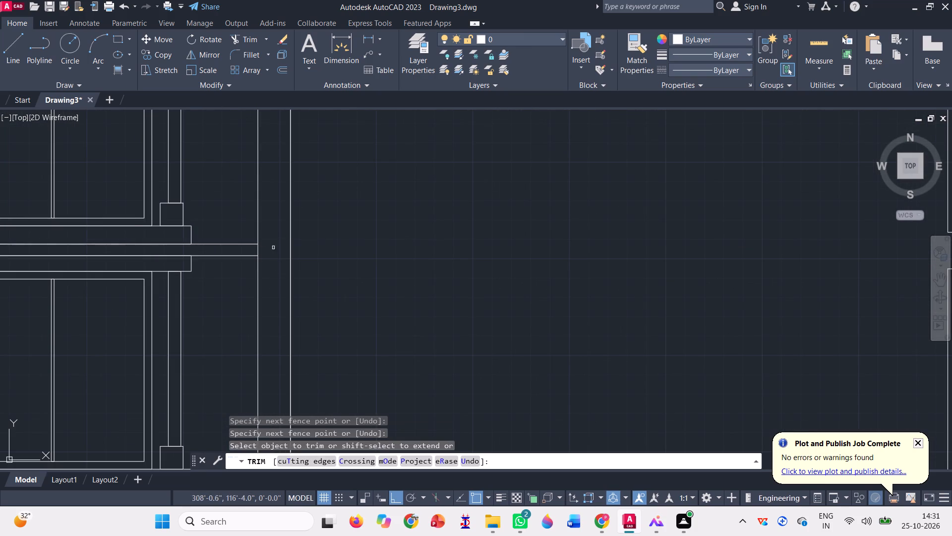
pyautogui.scroll(-2, 272, 240)
pyautogui.scroll(2, 259, 342)
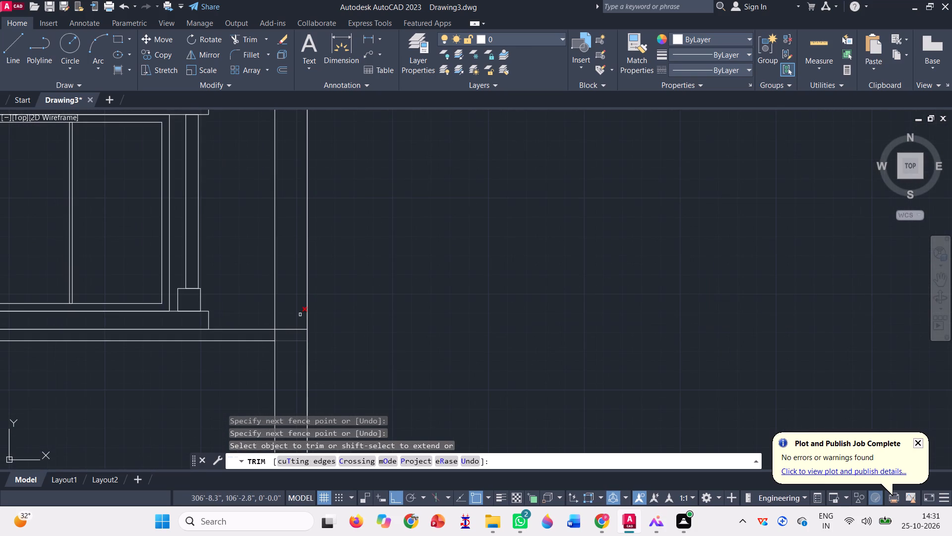
pyautogui.click(292, 315)
pyautogui.click(292, 360)
pyautogui.scroll(-1, 290, 363)
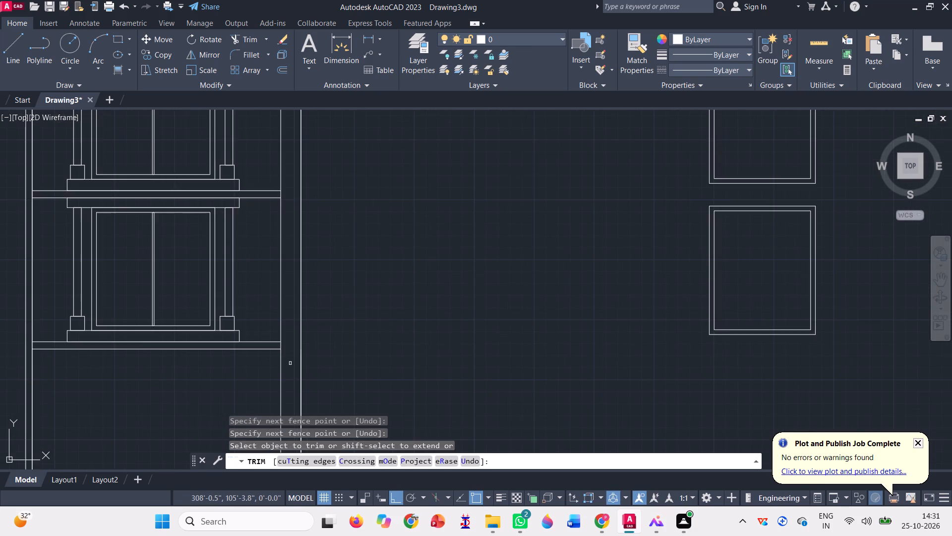
pyautogui.scroll(-3, 294, 360)
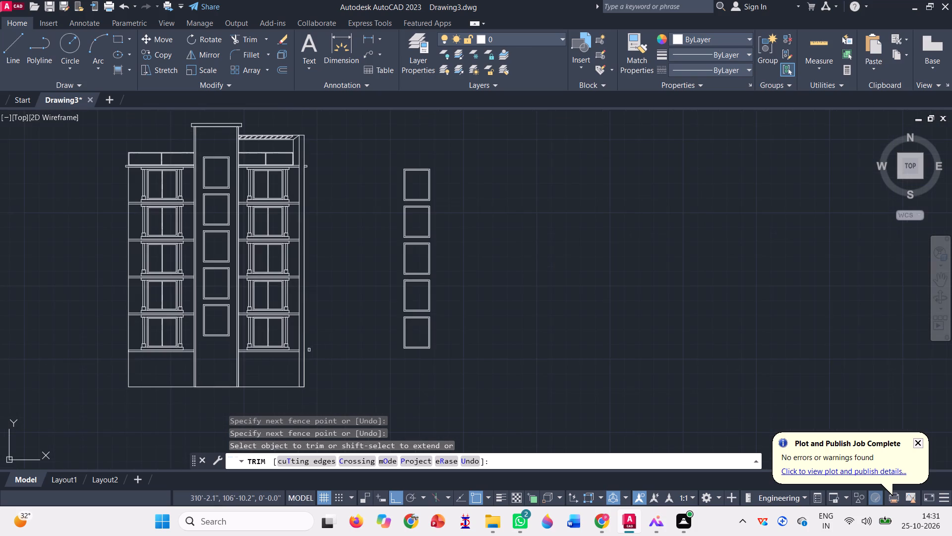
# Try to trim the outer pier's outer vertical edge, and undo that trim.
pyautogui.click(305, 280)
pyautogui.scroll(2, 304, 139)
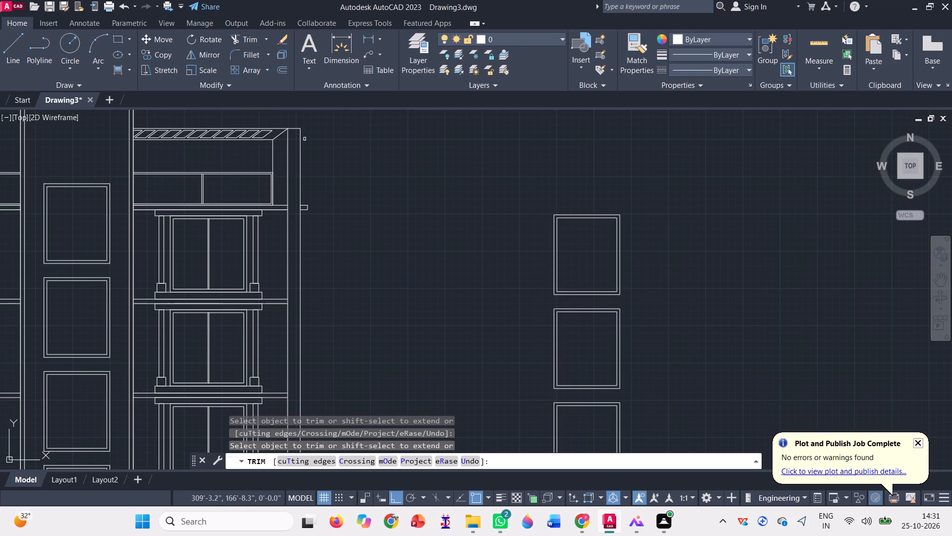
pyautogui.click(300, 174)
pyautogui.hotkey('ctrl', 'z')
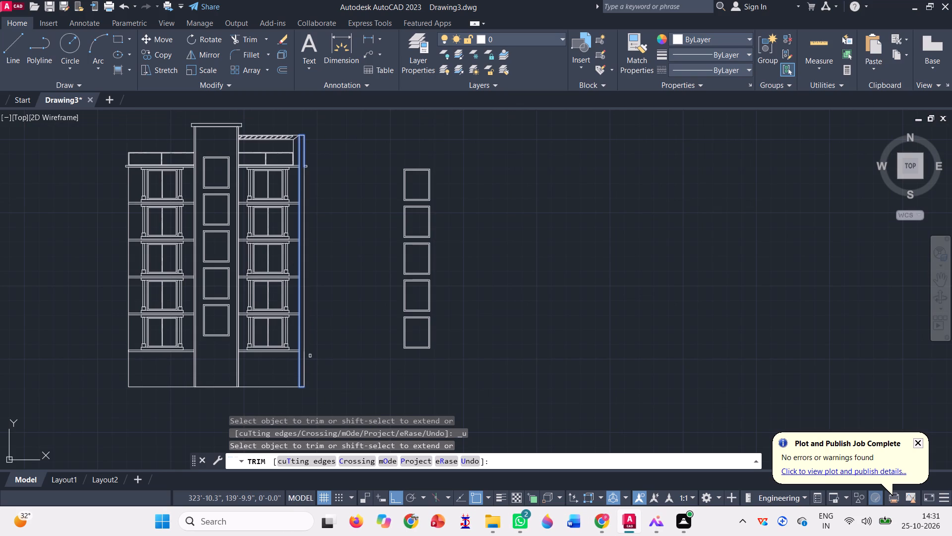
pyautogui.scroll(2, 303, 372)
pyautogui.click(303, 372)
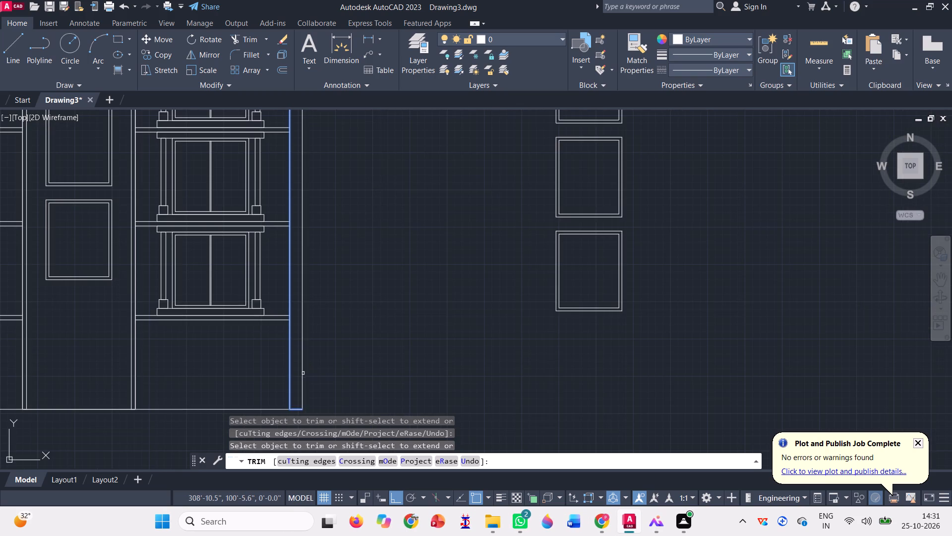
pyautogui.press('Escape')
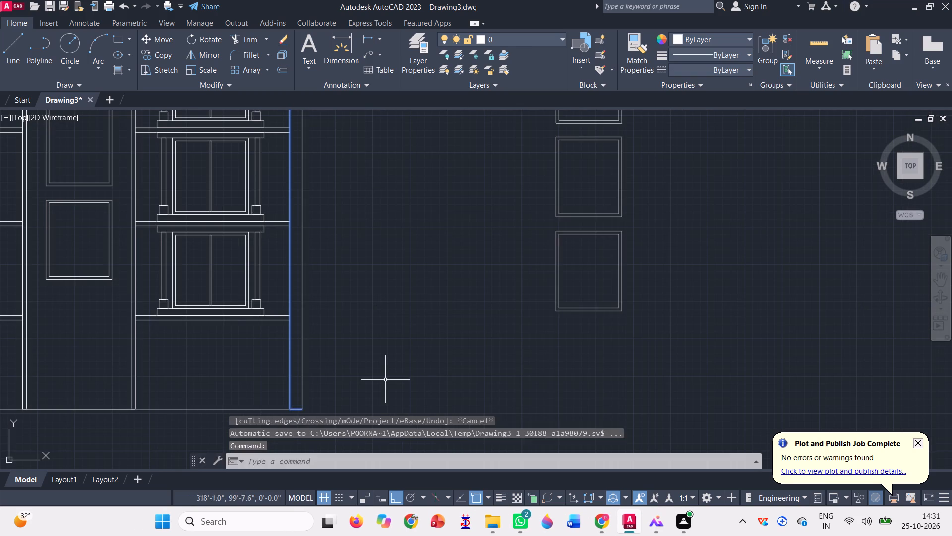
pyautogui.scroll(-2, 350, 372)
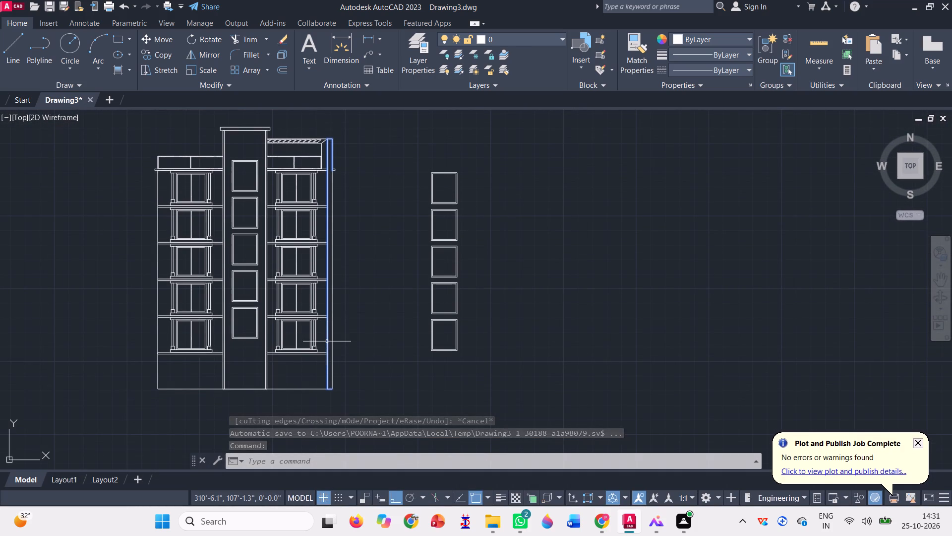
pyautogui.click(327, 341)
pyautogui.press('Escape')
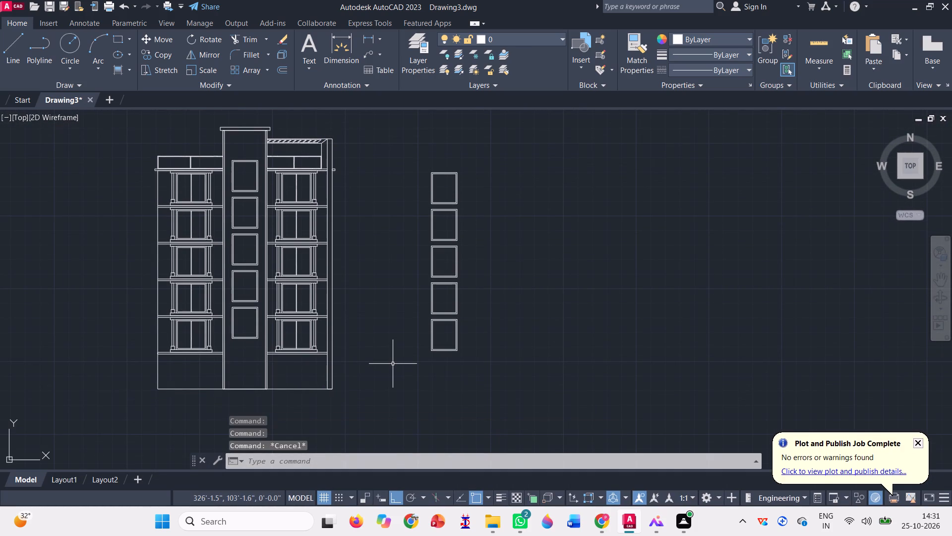
# Delete the column of five spare double-framed windows standing beside the building.
pyautogui.scroll(2, 134, 168)
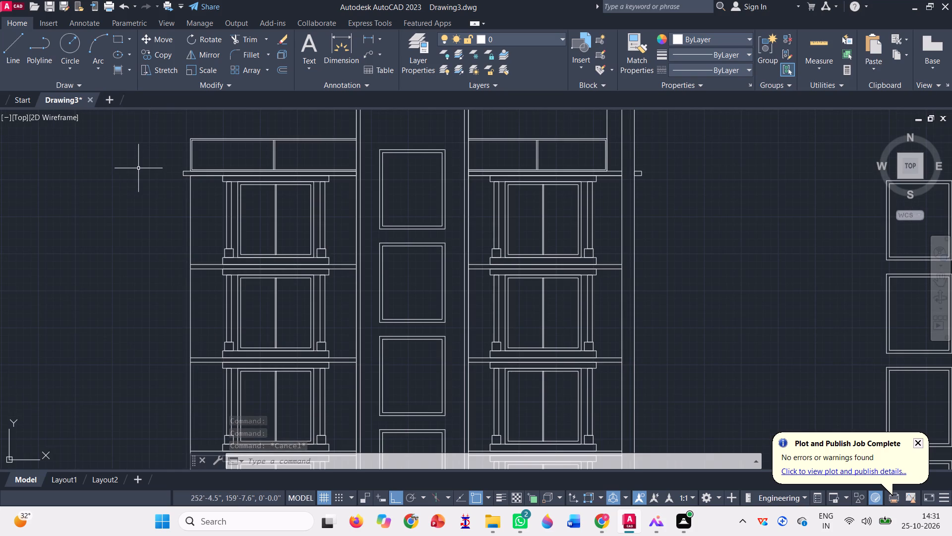
pyautogui.scroll(1, 254, 164)
pyautogui.scroll(-1, 171, 229)
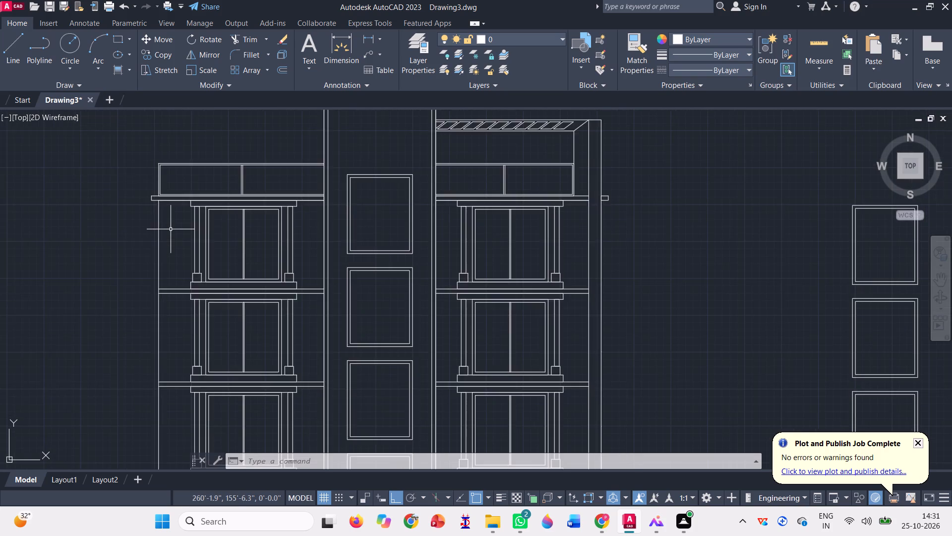
pyautogui.scroll(-2, 171, 229)
pyautogui.scroll(-1, 322, 146)
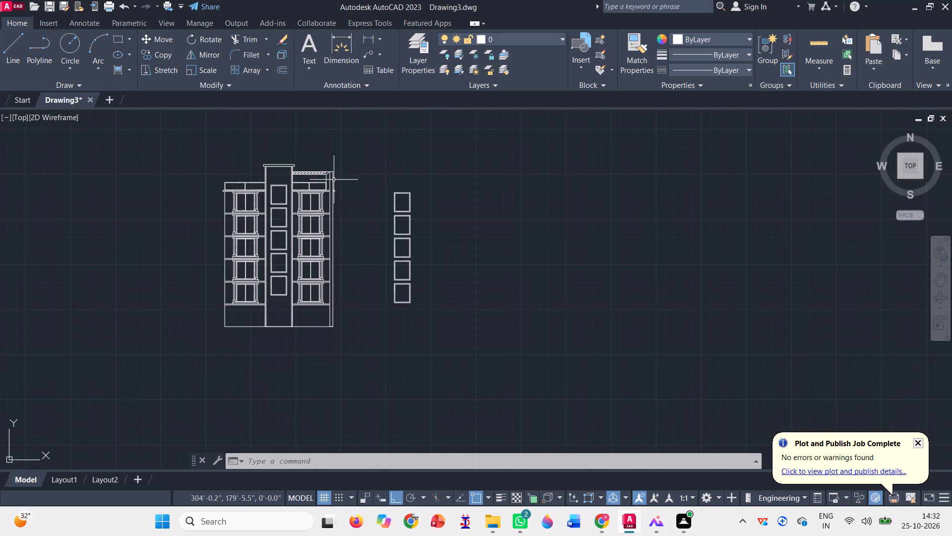
pyautogui.click(447, 347)
pyautogui.click(367, 171)
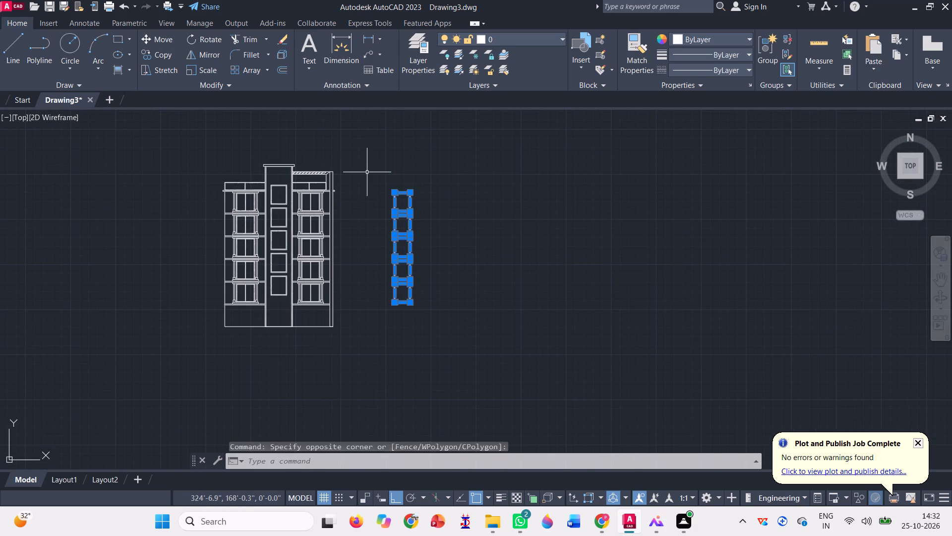
pyautogui.press('Delete')
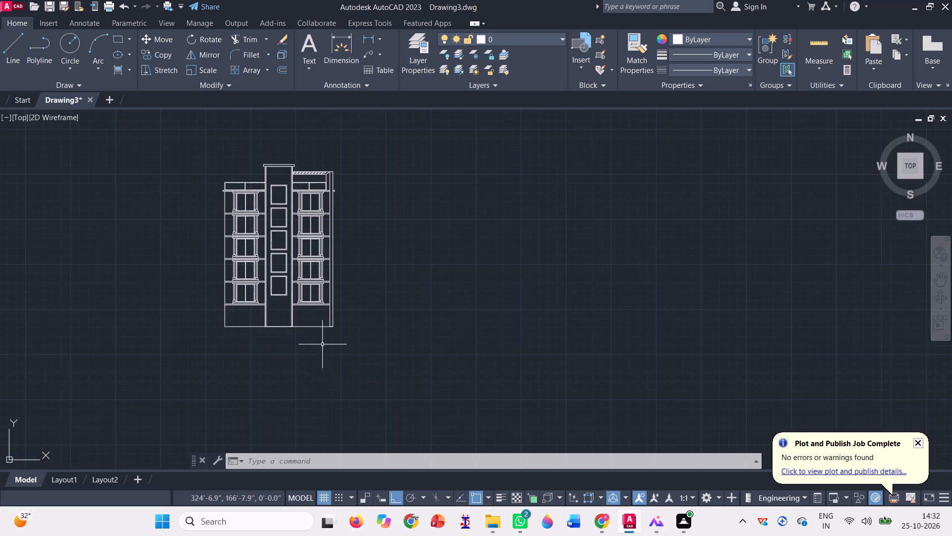
# Copy the complete lowest right-wing window, with its lintel, side columns, column bases and sill, down to the ground line in the bay below.
pyautogui.scroll(2, 327, 337)
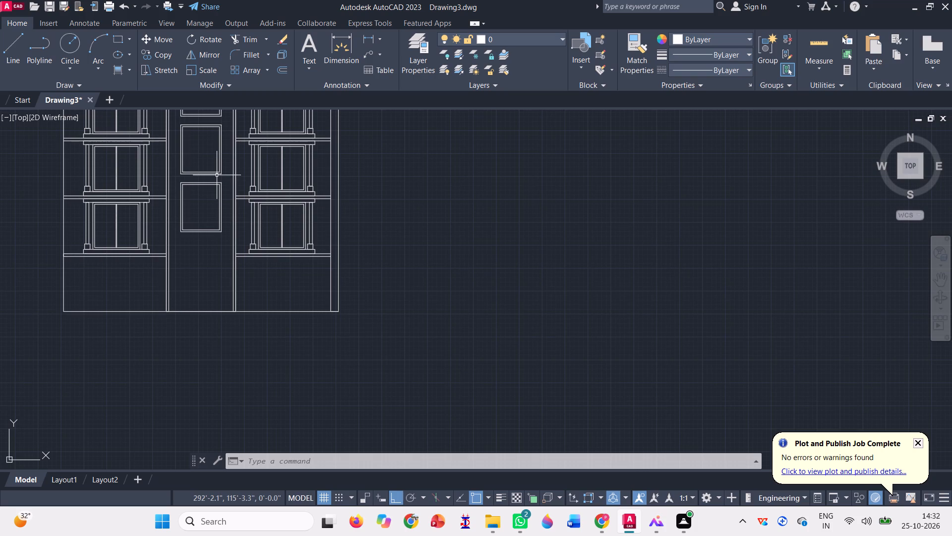
pyautogui.scroll(1, 217, 175)
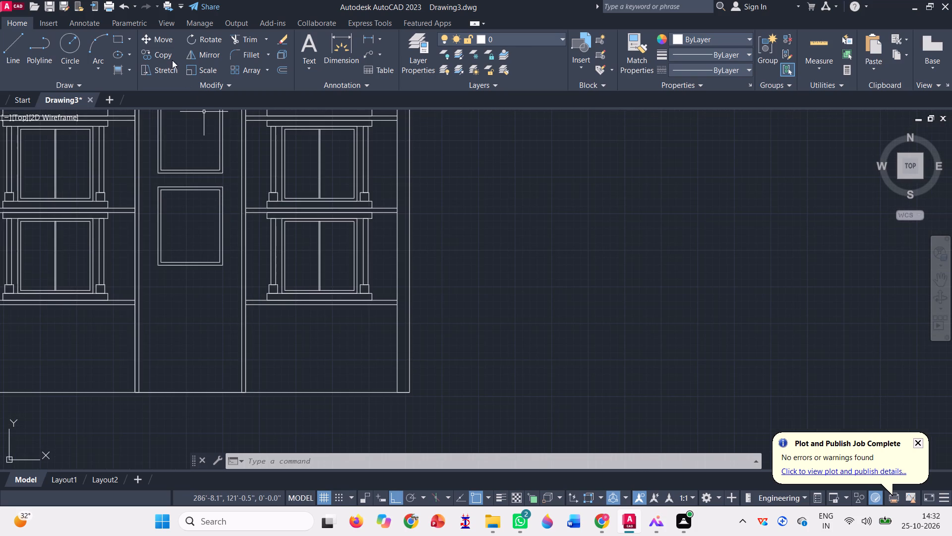
pyautogui.click(169, 57)
pyautogui.scroll(2, 364, 237)
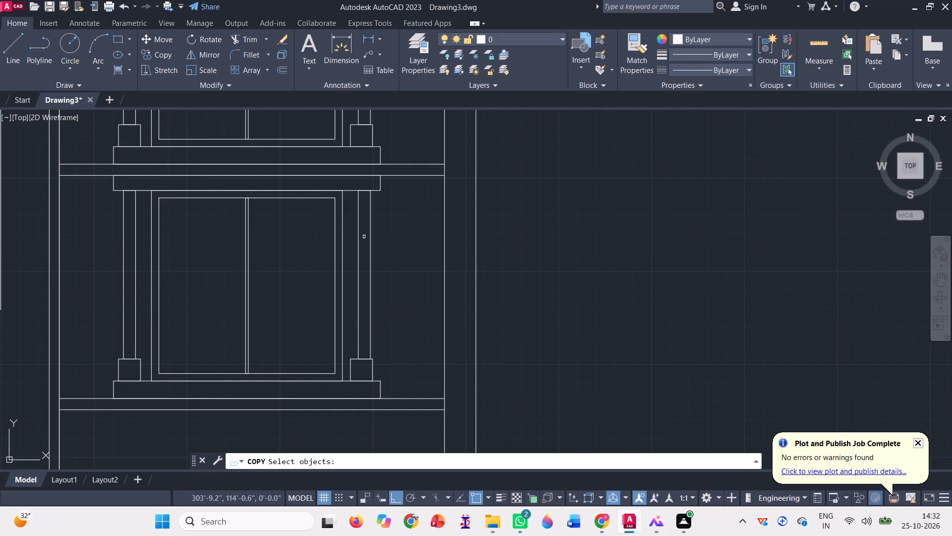
pyautogui.click(398, 279)
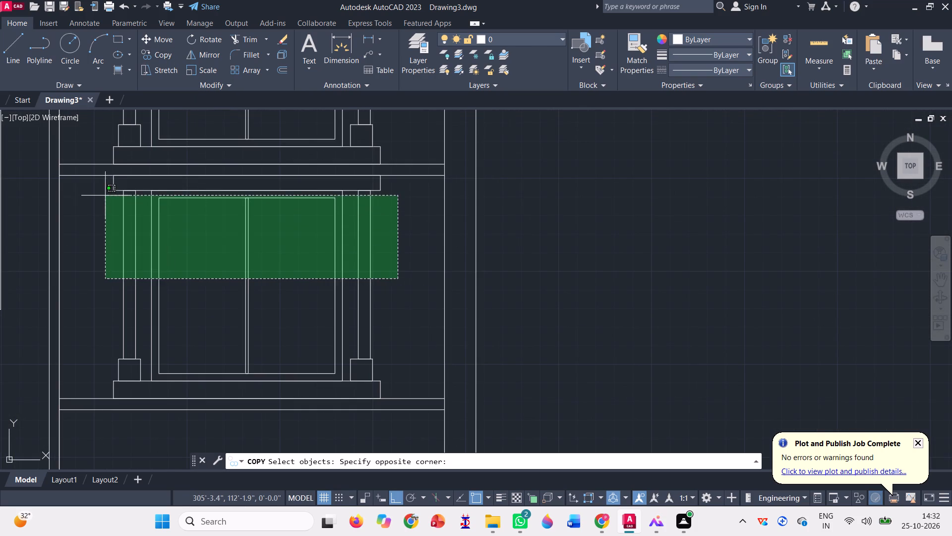
pyautogui.click(105, 185)
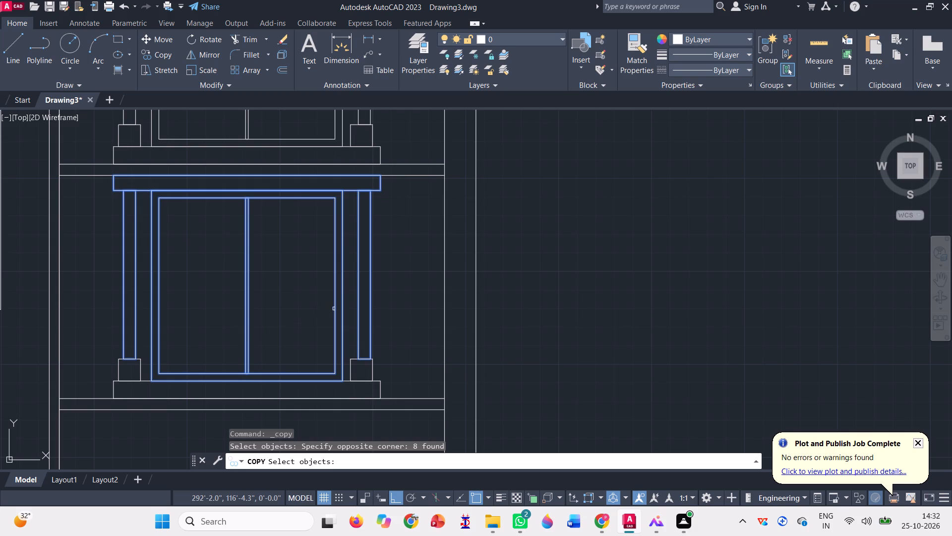
pyautogui.scroll(3, 363, 192)
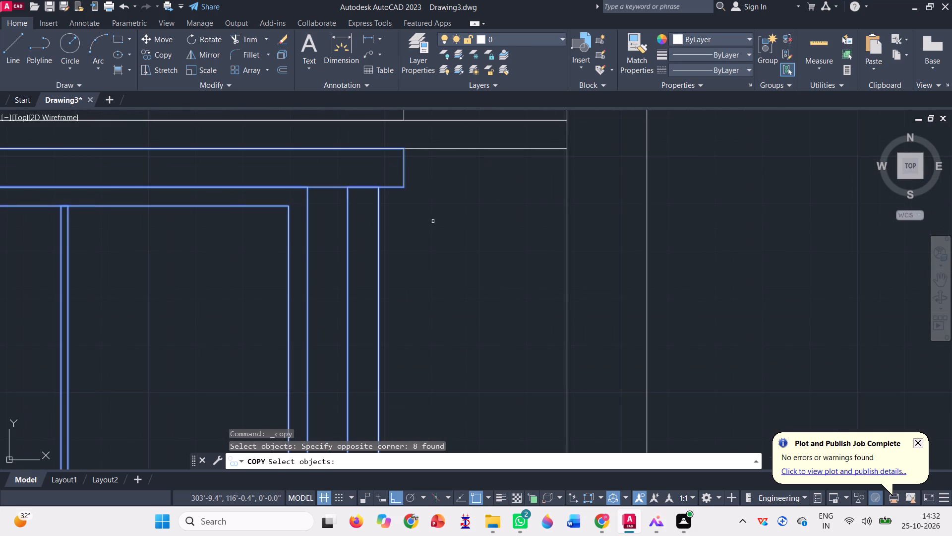
pyautogui.scroll(2, 427, 212)
pyautogui.scroll(-5, 489, 299)
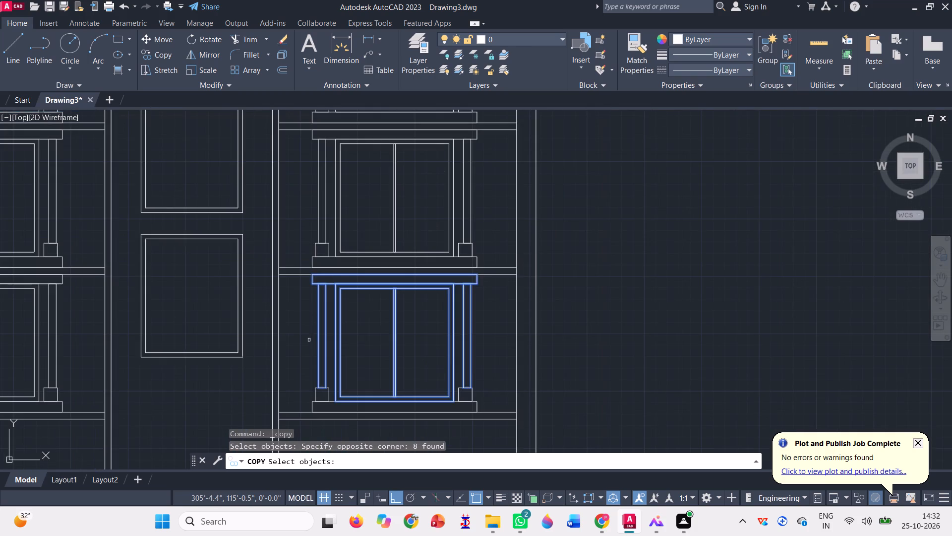
pyautogui.scroll(2, 308, 332)
pyautogui.scroll(-2, 287, 262)
pyautogui.scroll(3, 308, 375)
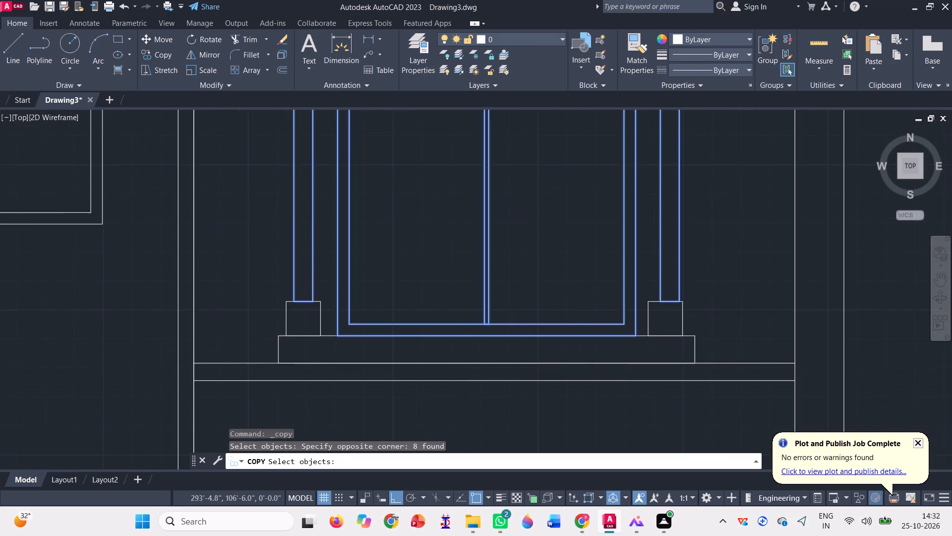
pyautogui.click(298, 329)
pyautogui.click(230, 261)
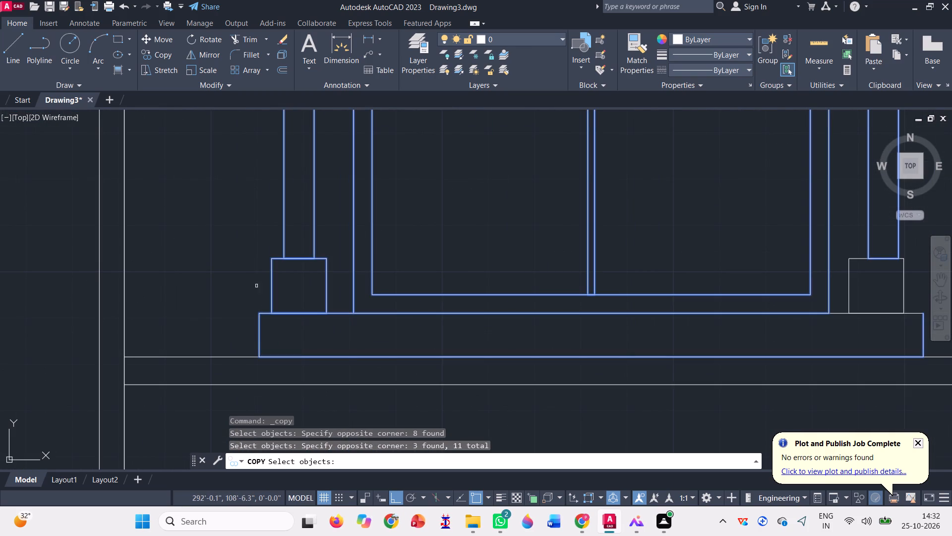
pyautogui.scroll(-2, 275, 297)
pyautogui.scroll(2, 494, 294)
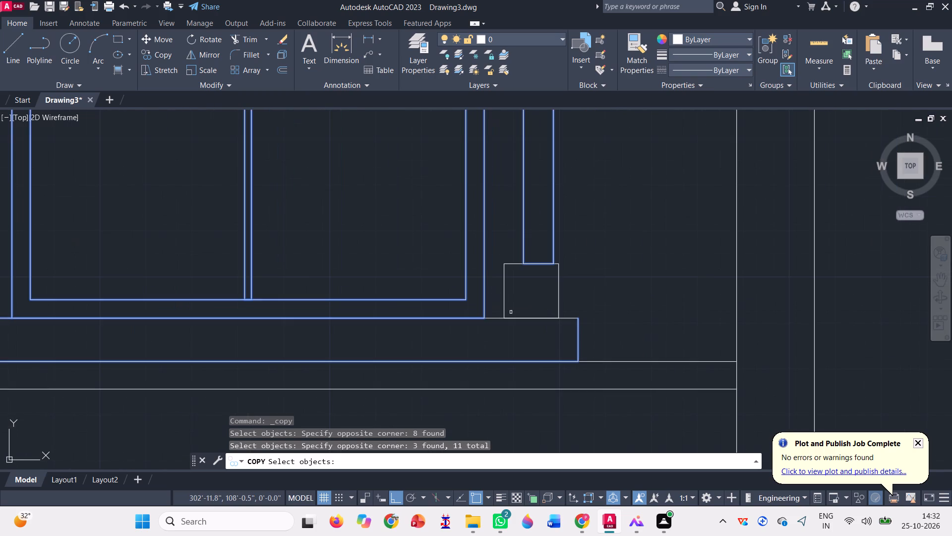
pyautogui.click(564, 342)
pyautogui.click(492, 262)
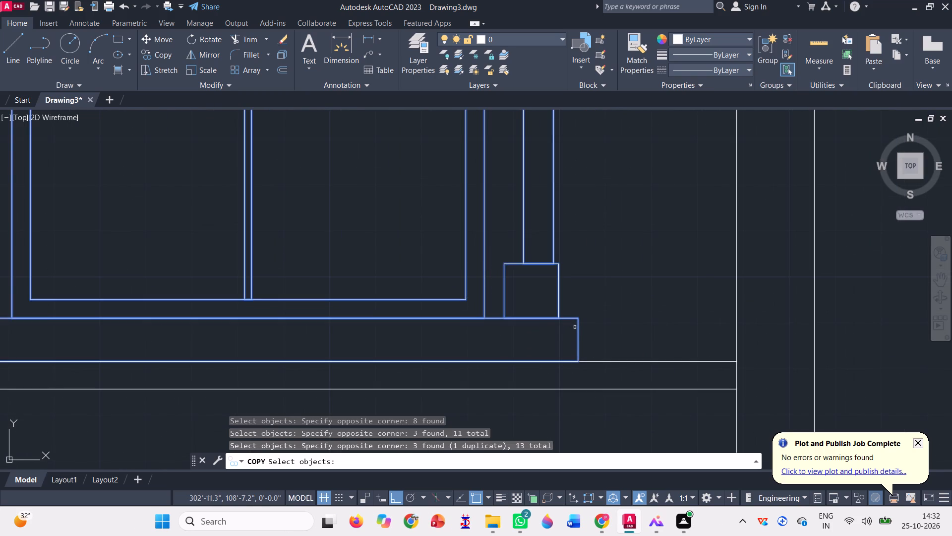
pyautogui.scroll(2, 575, 326)
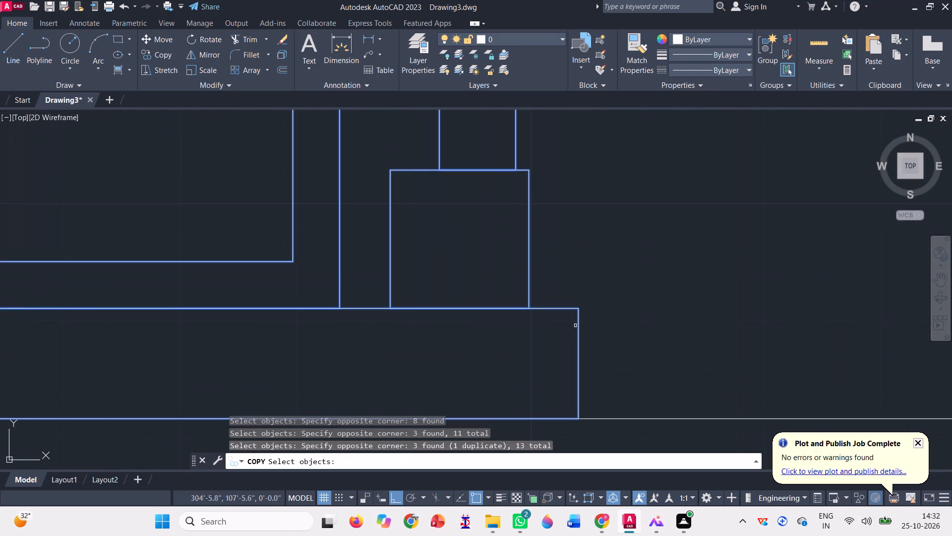
pyautogui.scroll(2, 575, 326)
pyautogui.scroll(-6, 555, 343)
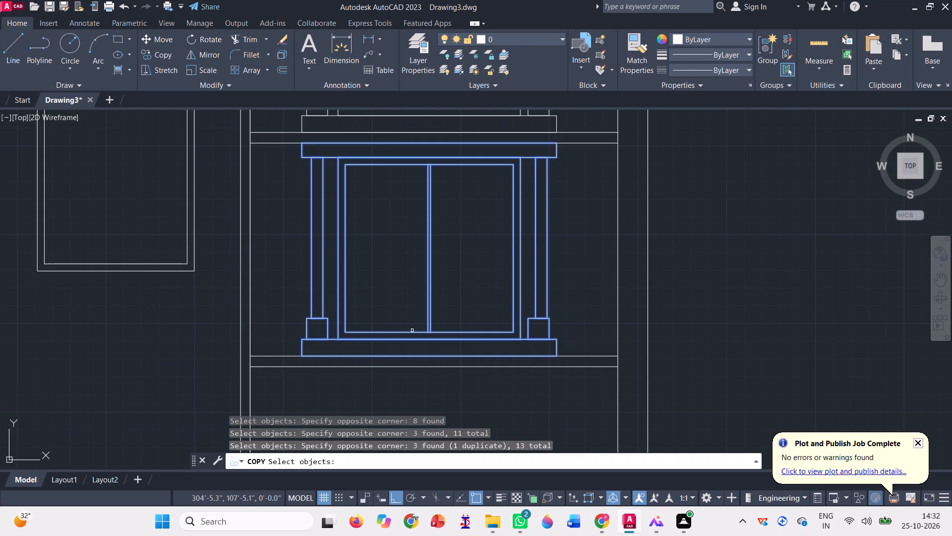
pyautogui.press('space')
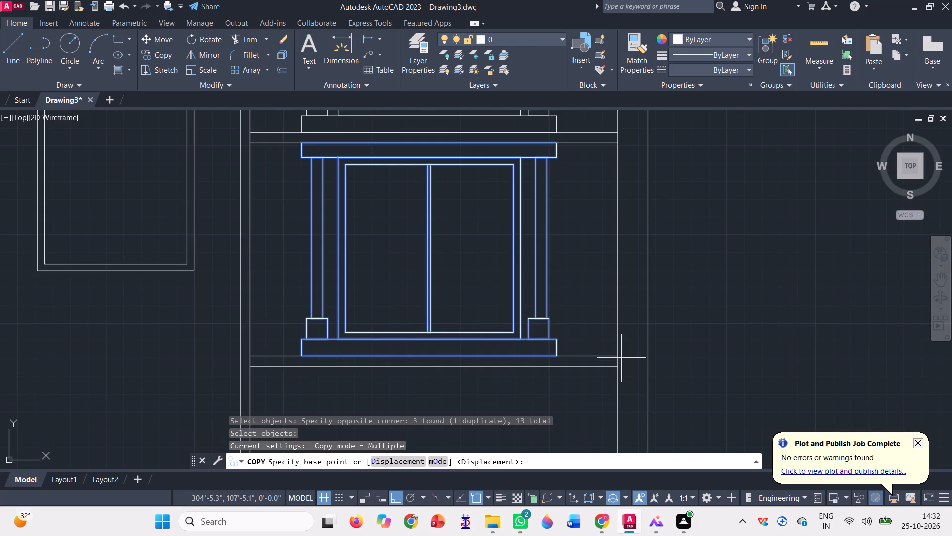
pyautogui.click(618, 358)
pyautogui.scroll(-2, 557, 267)
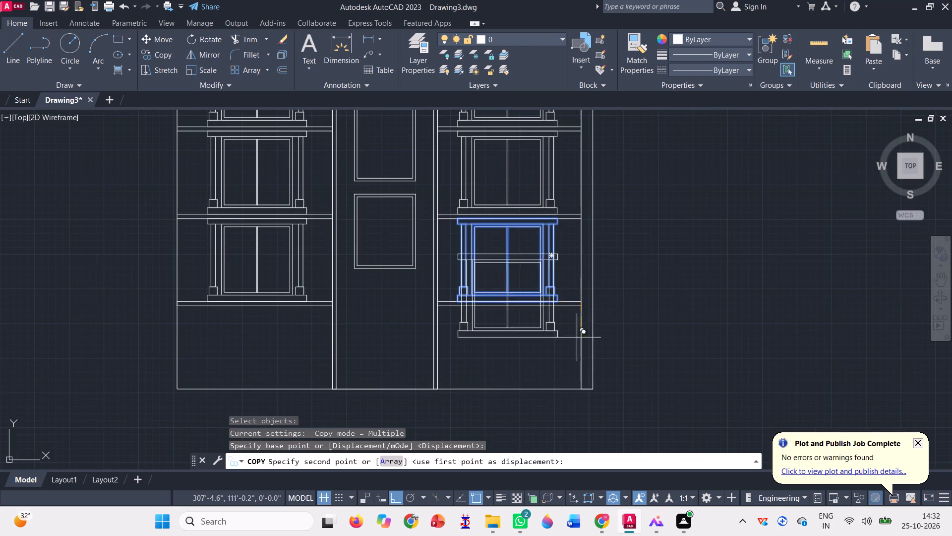
pyautogui.scroll(3, 592, 400)
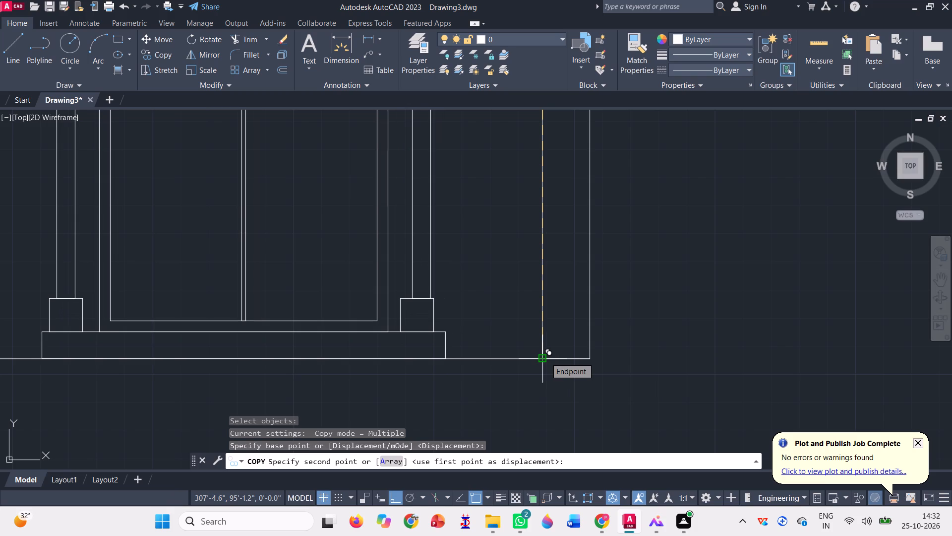
pyautogui.click(545, 357)
pyautogui.press('space')
pyautogui.scroll(-4, 553, 296)
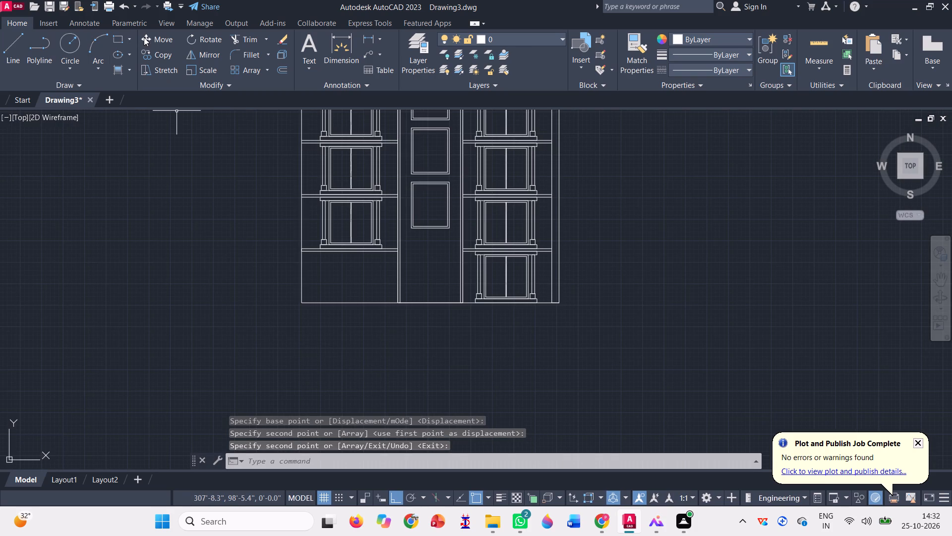
# Draw a rectangular opening in the left wing's empty ground-floor bay, from the ground line up to the underside of the floor band.
pyautogui.click(119, 40)
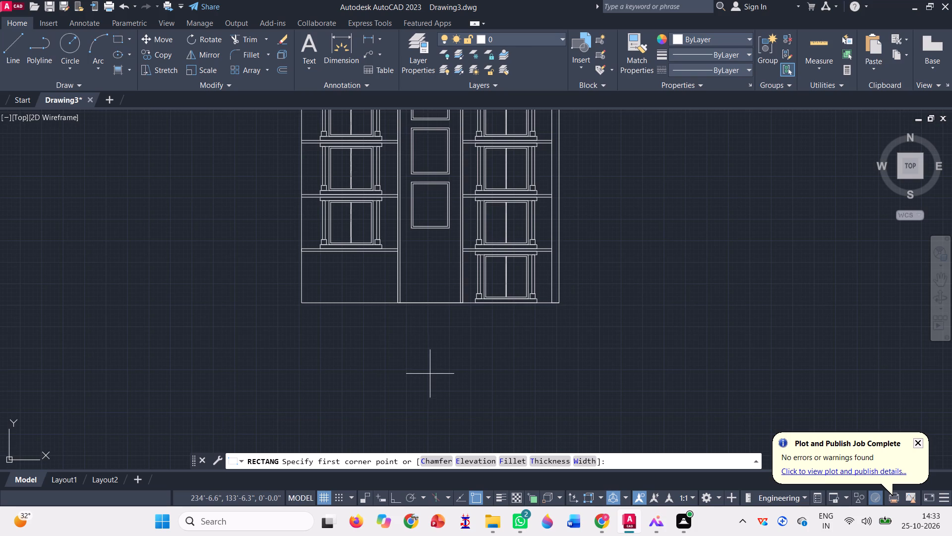
pyautogui.scroll(1, 360, 275)
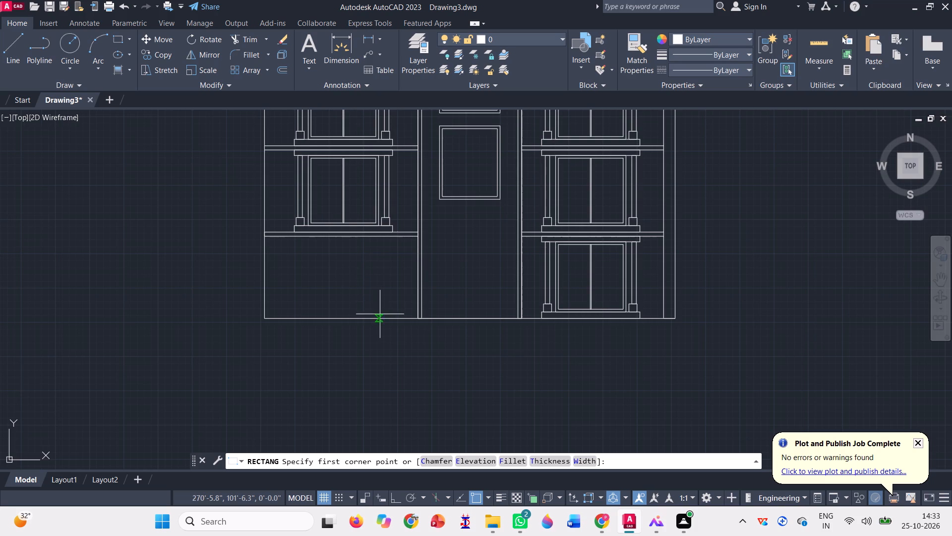
pyautogui.click(384, 321)
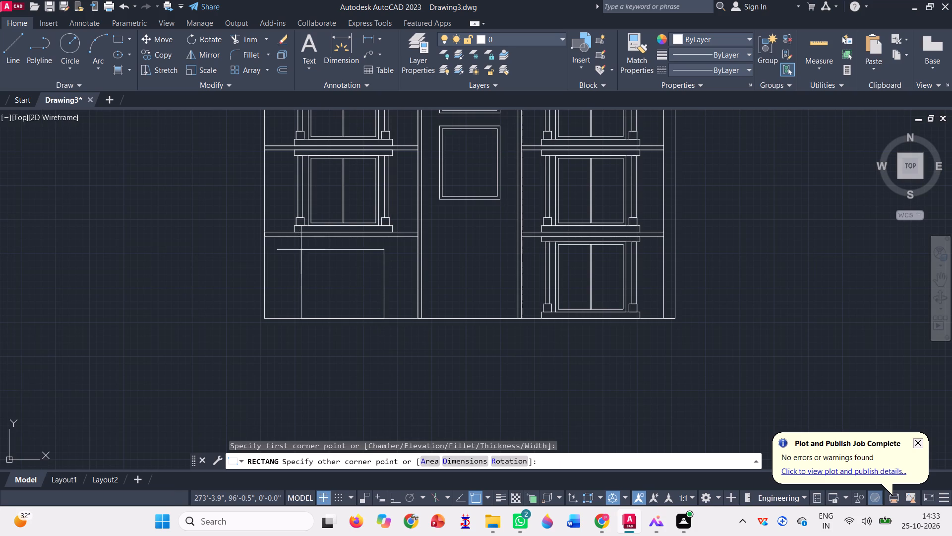
pyautogui.scroll(2, 307, 232)
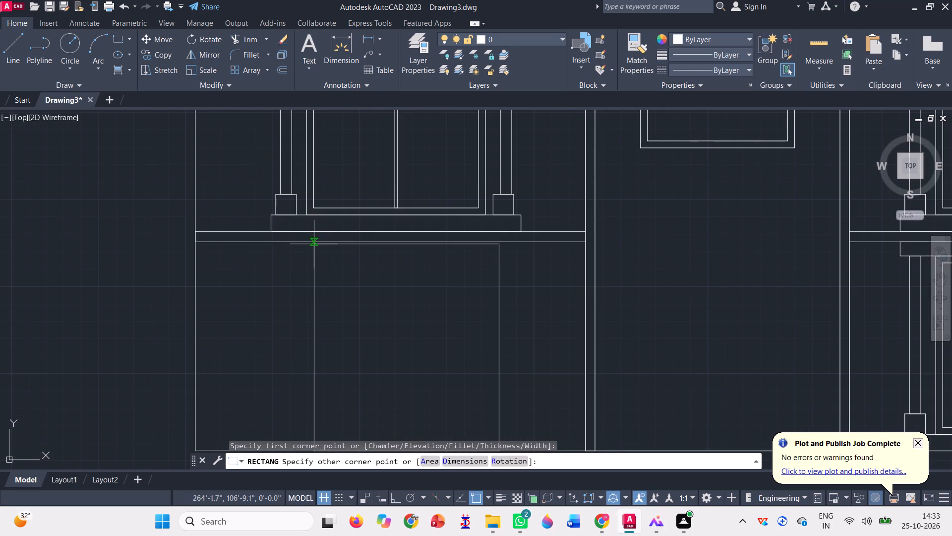
pyautogui.click(317, 242)
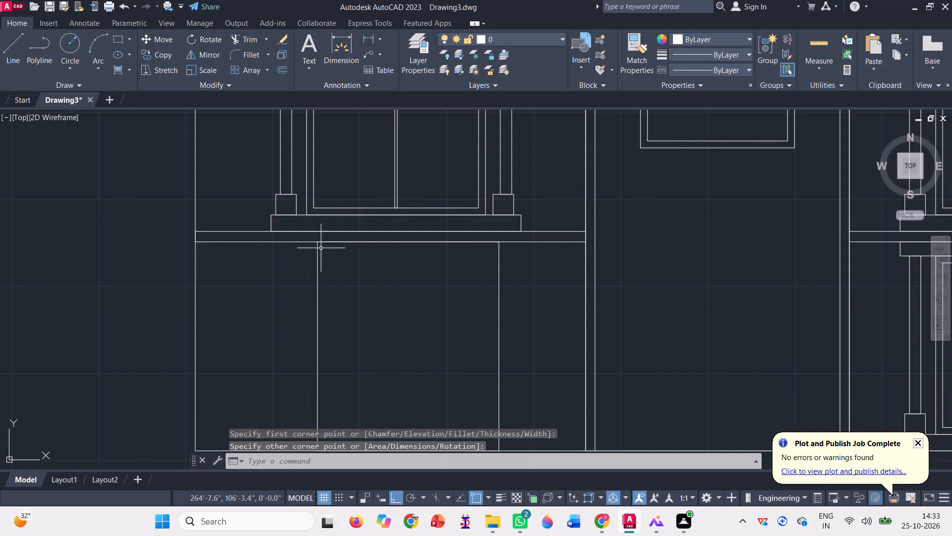
# Move the ground-floor rectangle sideways by its top midpoint to line up beneath the centre mullion of the window above.
pyautogui.scroll(-1, 333, 291)
pyautogui.click(343, 310)
pyautogui.click(314, 299)
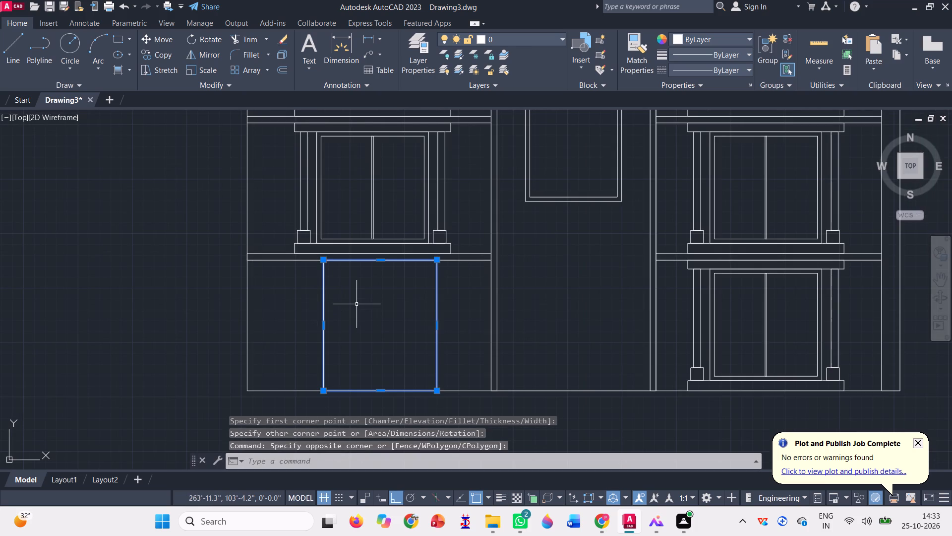
pyautogui.write('m')
pyautogui.press('space')
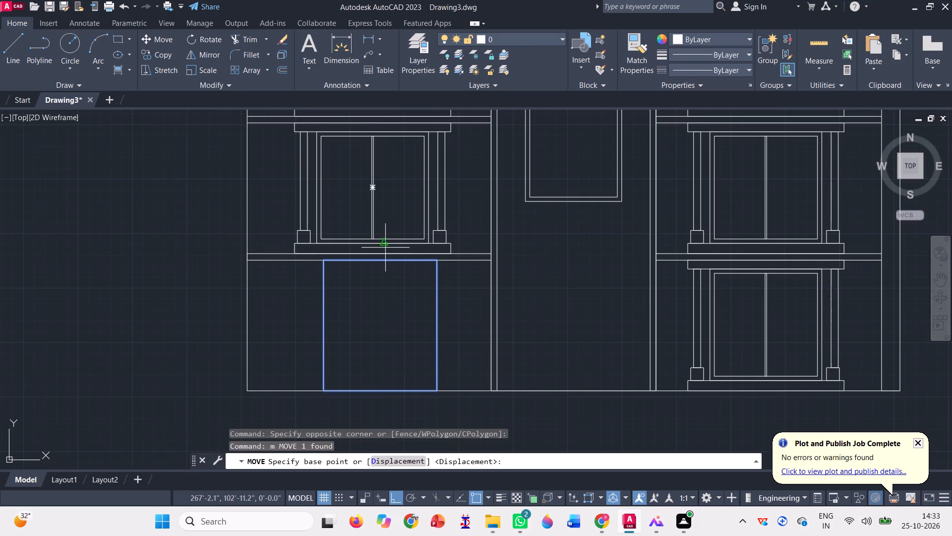
pyautogui.click(379, 260)
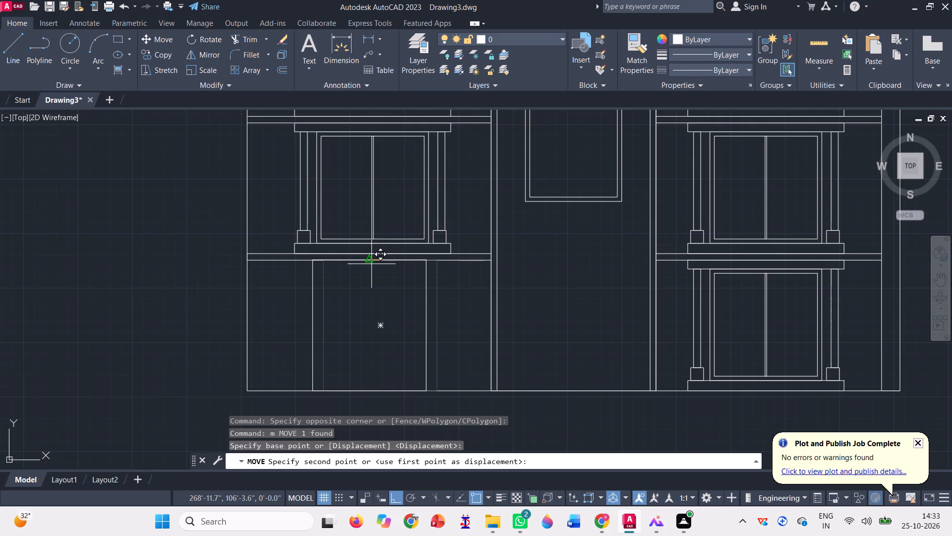
pyautogui.click(373, 264)
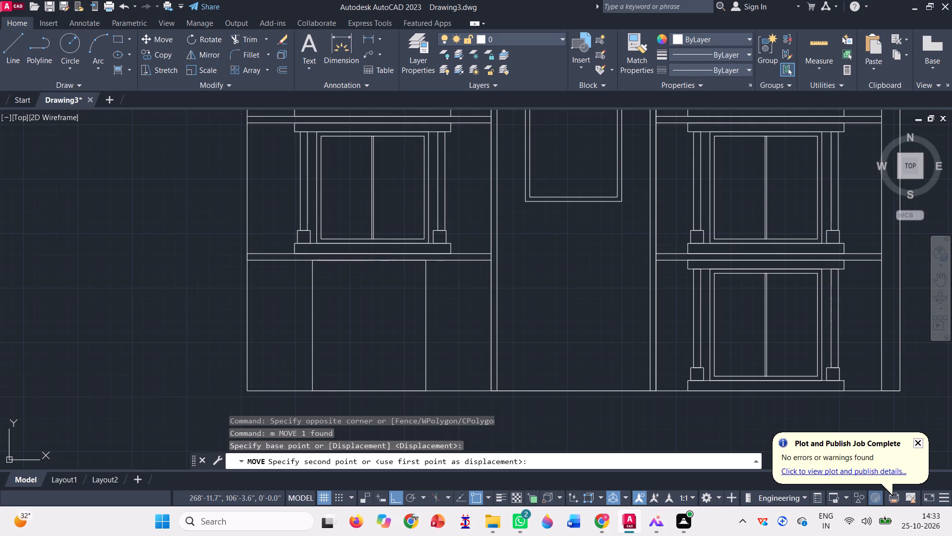
# Move the ground-floor rectangle slightly along the ground line toward the central block, using its bottom midpoint as base point.
pyautogui.scroll(-1, 359, 354)
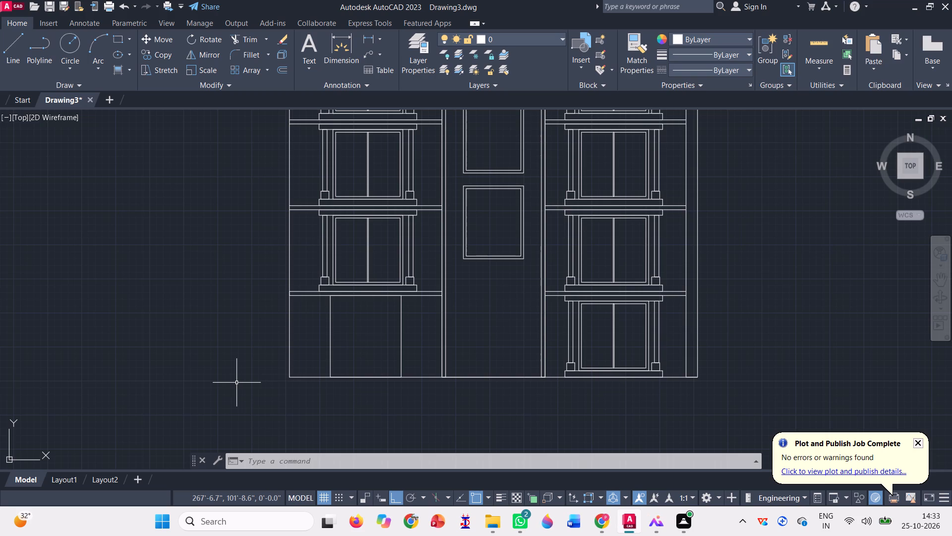
pyautogui.write('m')
pyautogui.press('space')
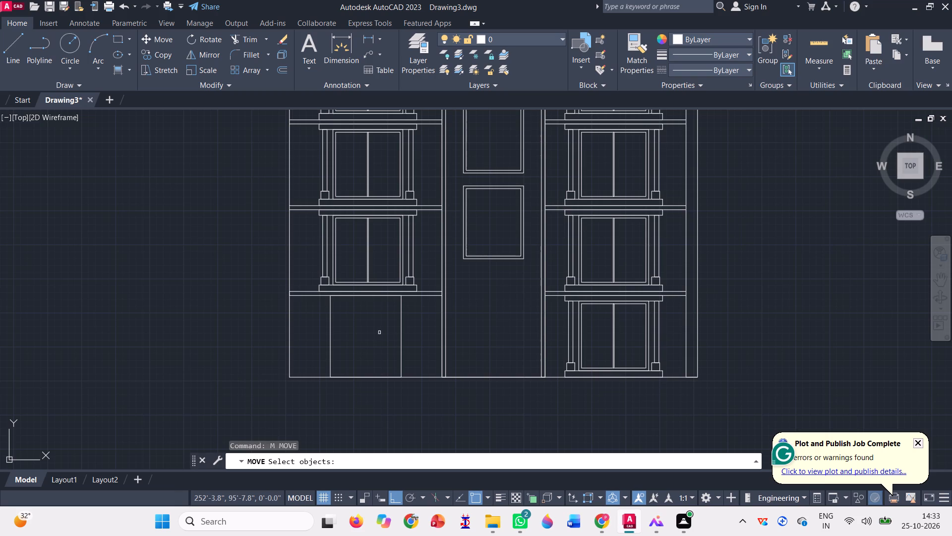
pyautogui.click(340, 353)
pyautogui.click(320, 342)
pyautogui.press('space')
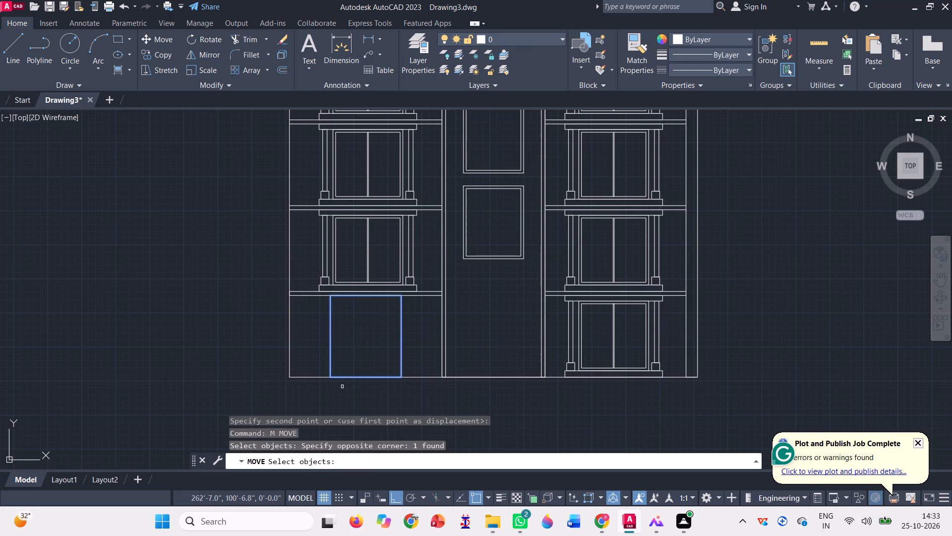
pyautogui.scroll(2, 367, 375)
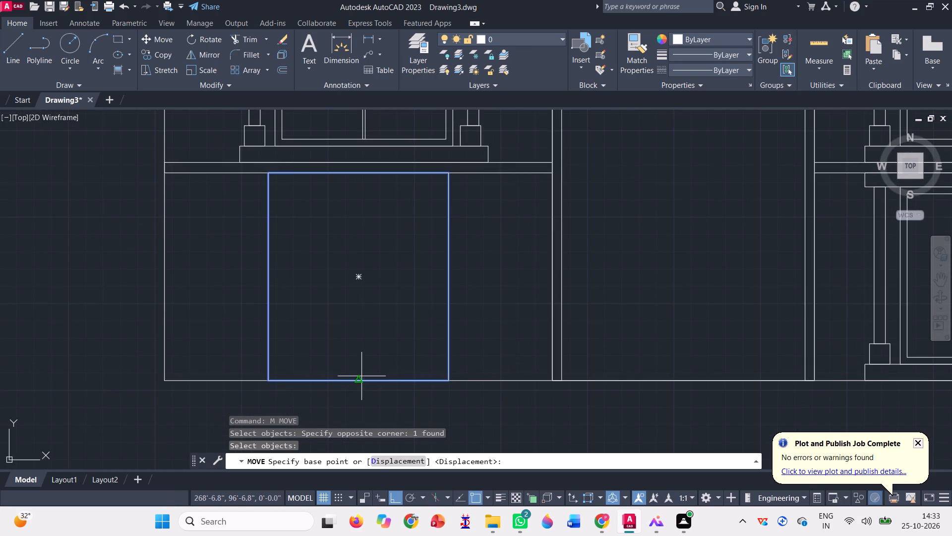
pyautogui.click(360, 377)
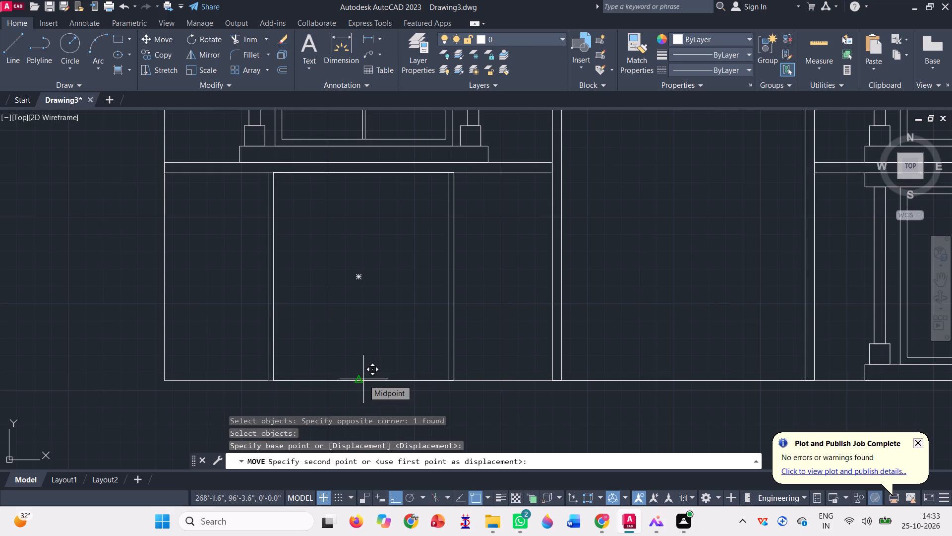
pyautogui.click(366, 380)
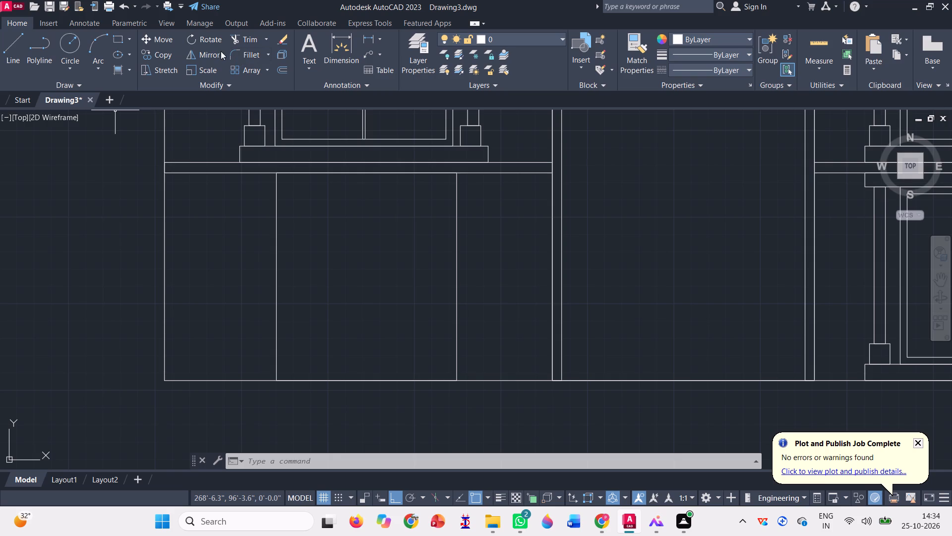
# Offset the left wing's ground-floor rectangle inward by 2 inches, and offset the resulting rectangle inward by another 2 inches.
pyautogui.click(278, 73)
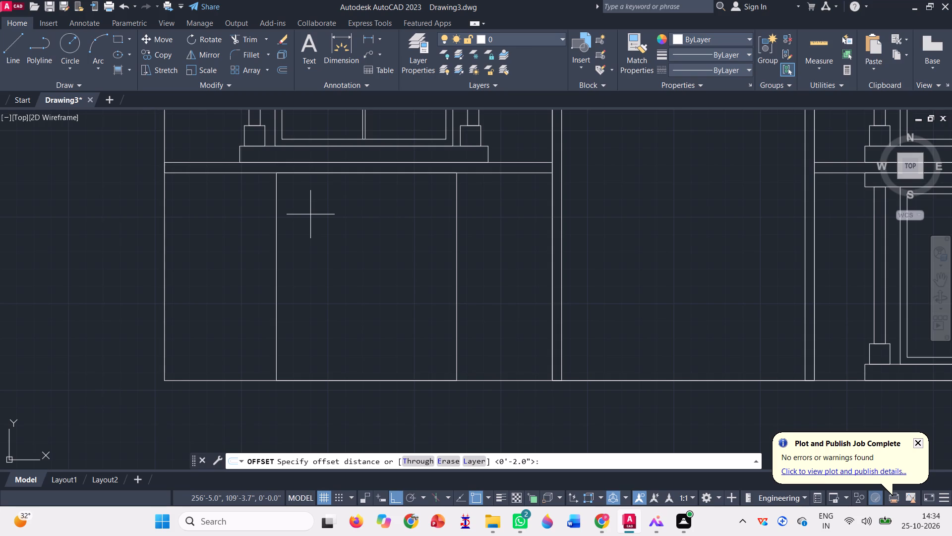
pyautogui.press('space')
pyautogui.click(275, 197)
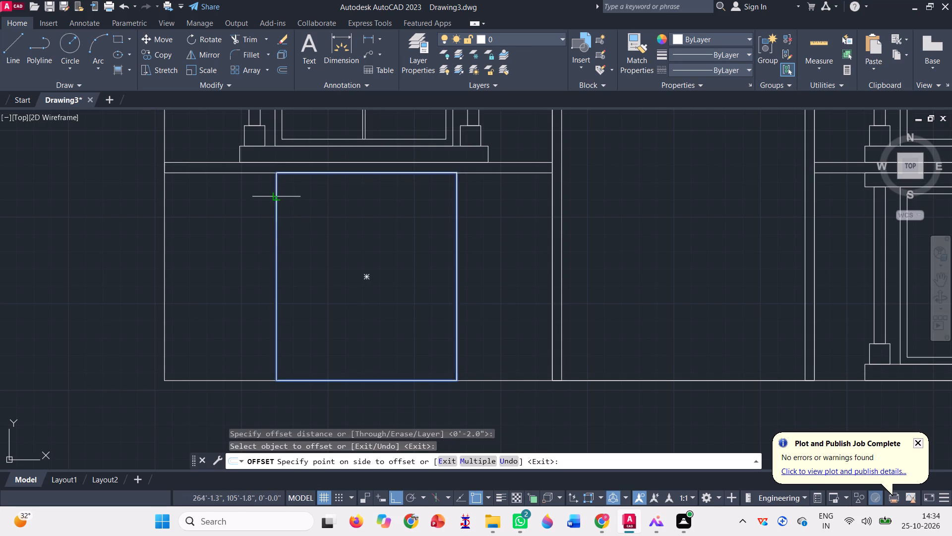
pyautogui.click(286, 207)
pyautogui.click(278, 207)
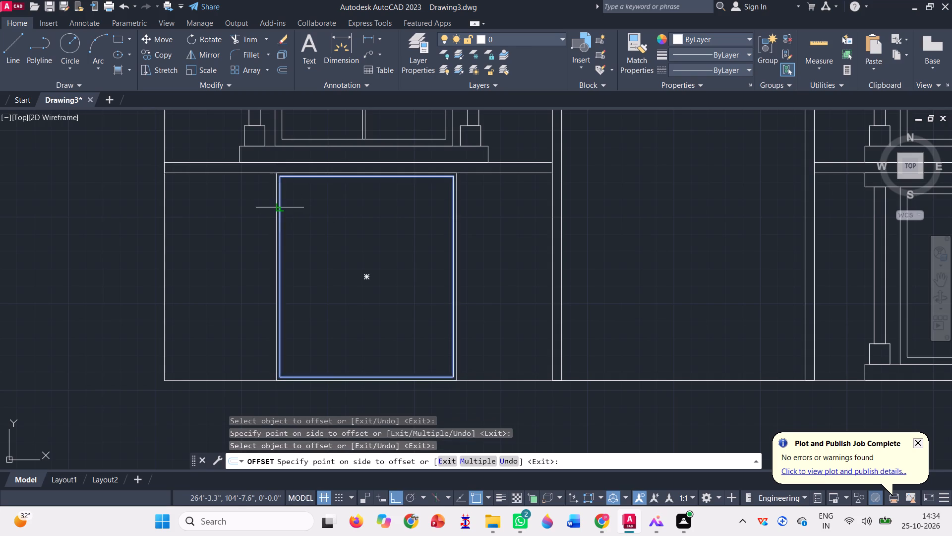
pyautogui.click(293, 220)
pyautogui.press('space')
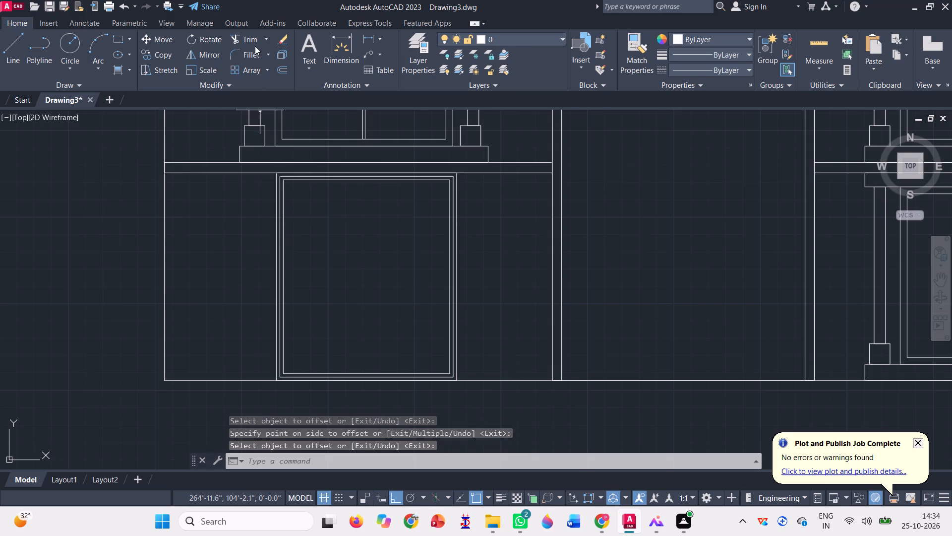
# Erase the middle of the three nested rectangles in the ground-floor opening.
pyautogui.scroll(5, 274, 178)
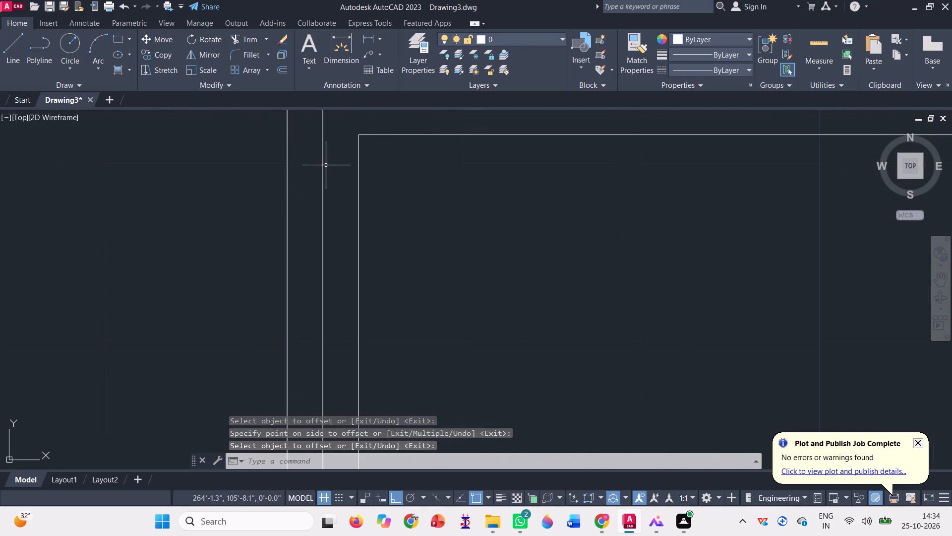
pyautogui.click(326, 165)
pyautogui.click(315, 159)
pyautogui.scroll(-5, 333, 199)
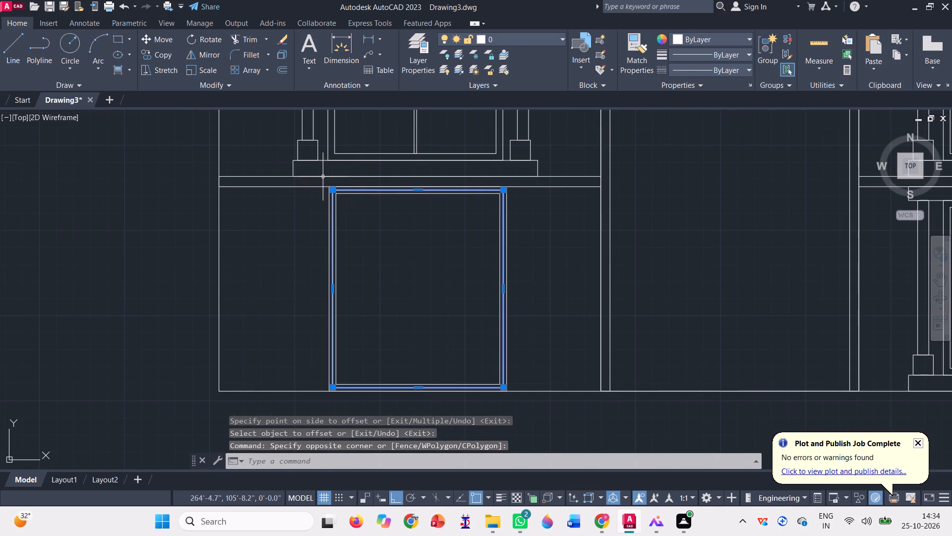
pyautogui.press('Delete')
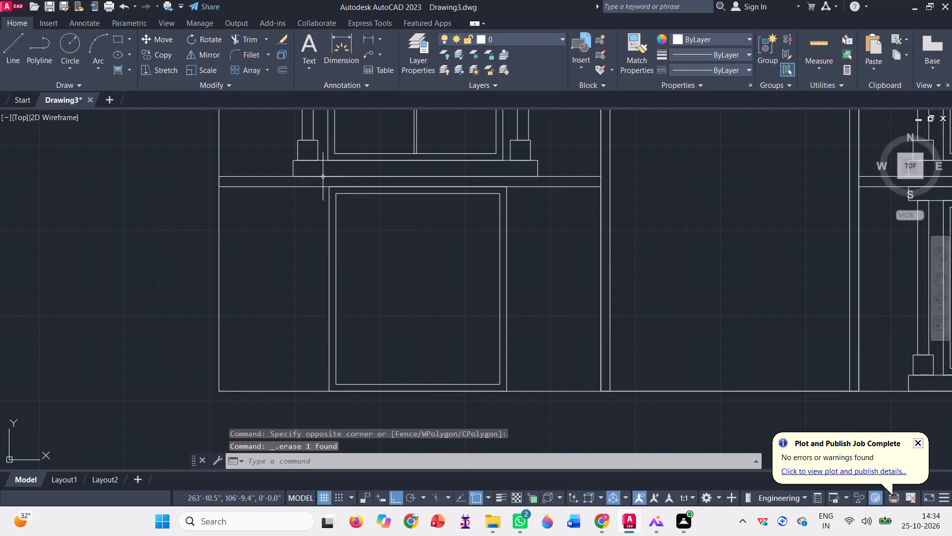
# Trim away the inner frame's bottom edge and extend both of its sides down to the ground line.
pyautogui.click(239, 41)
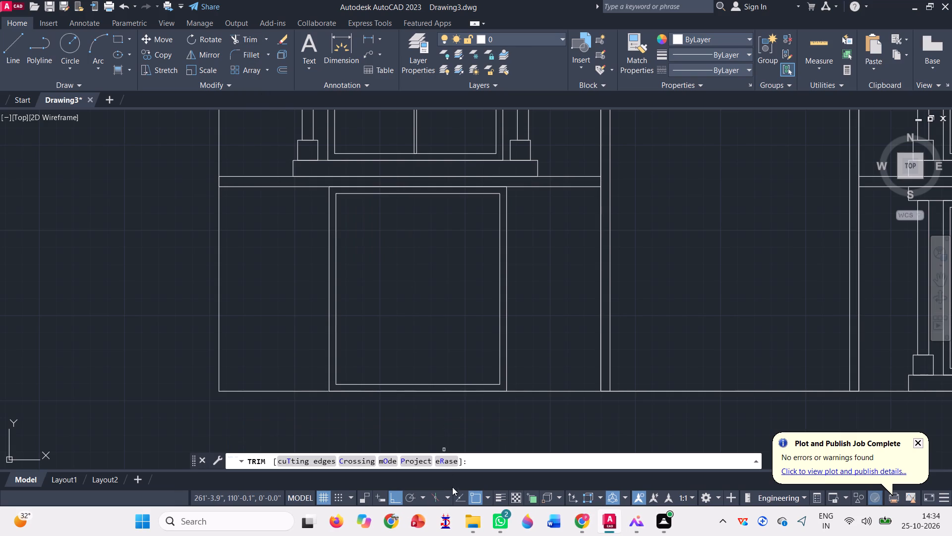
pyautogui.click(414, 385)
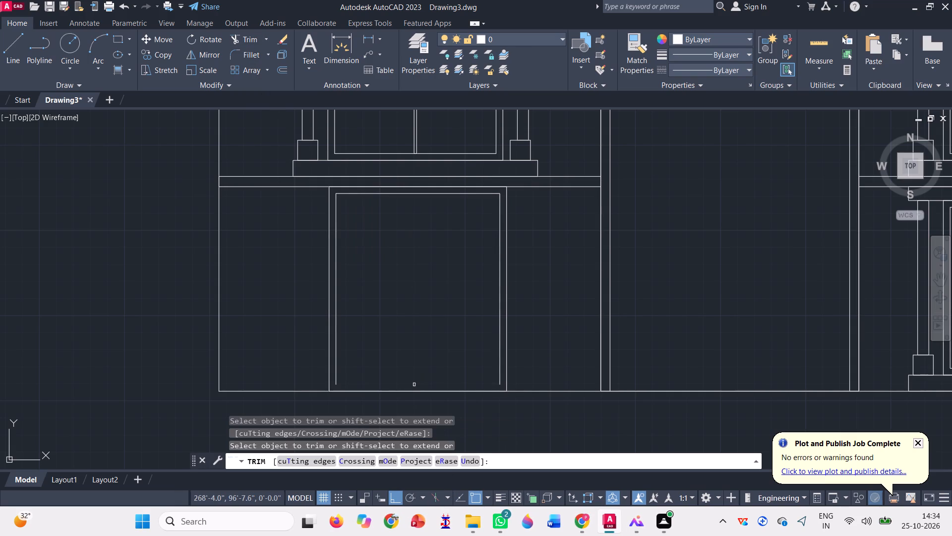
pyautogui.click(266, 33)
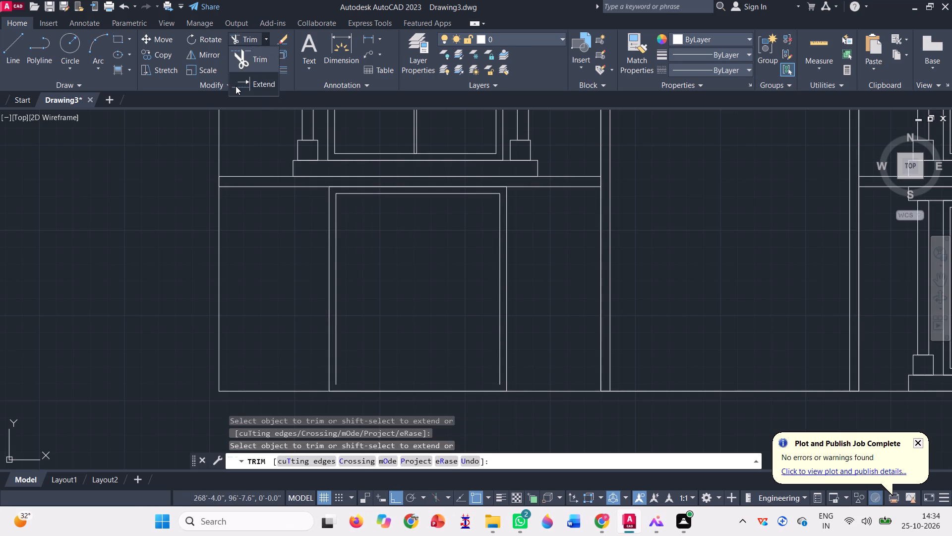
pyautogui.click(236, 86)
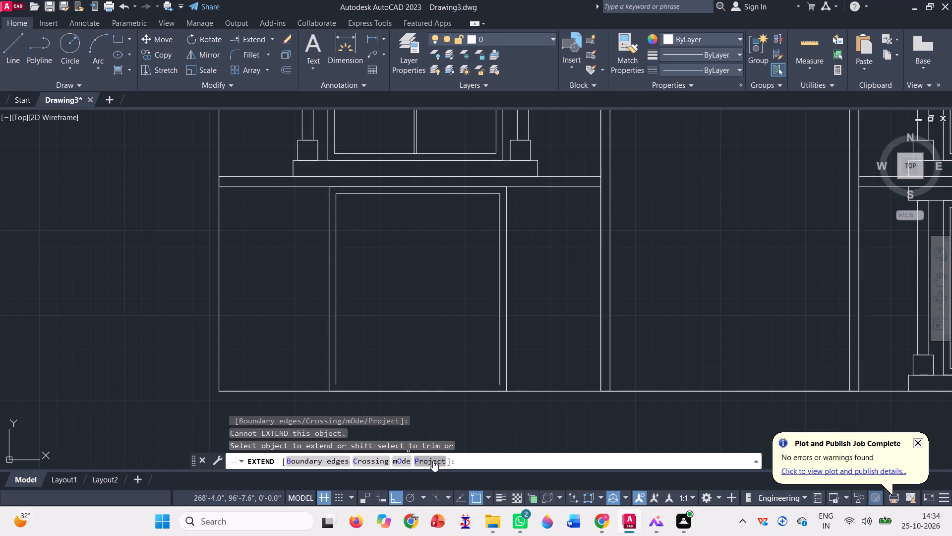
pyautogui.scroll(2, 433, 460)
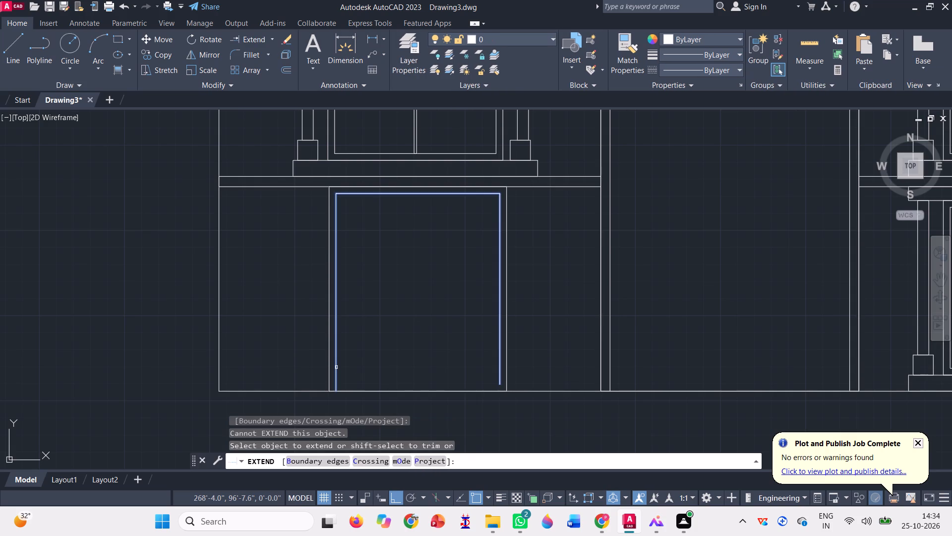
pyautogui.click(336, 367)
pyautogui.click(501, 378)
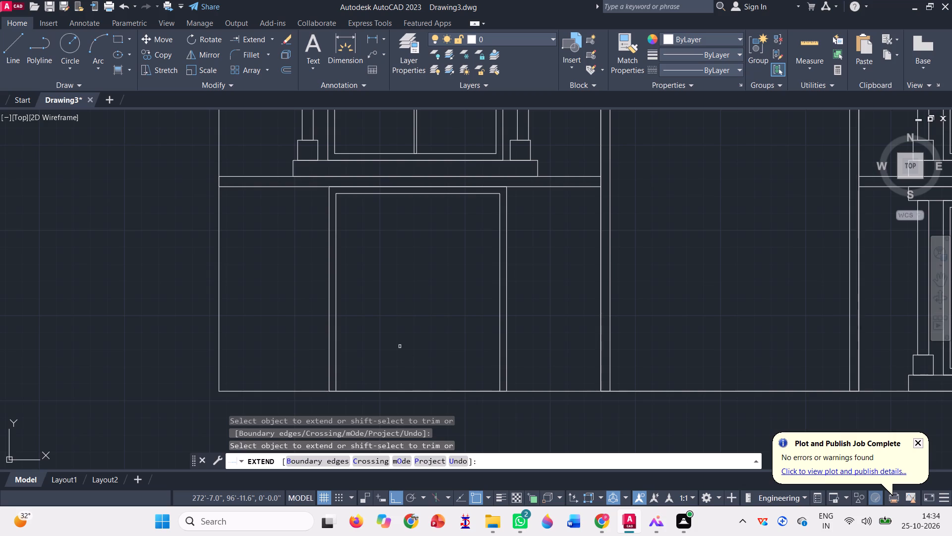
pyautogui.press('Escape')
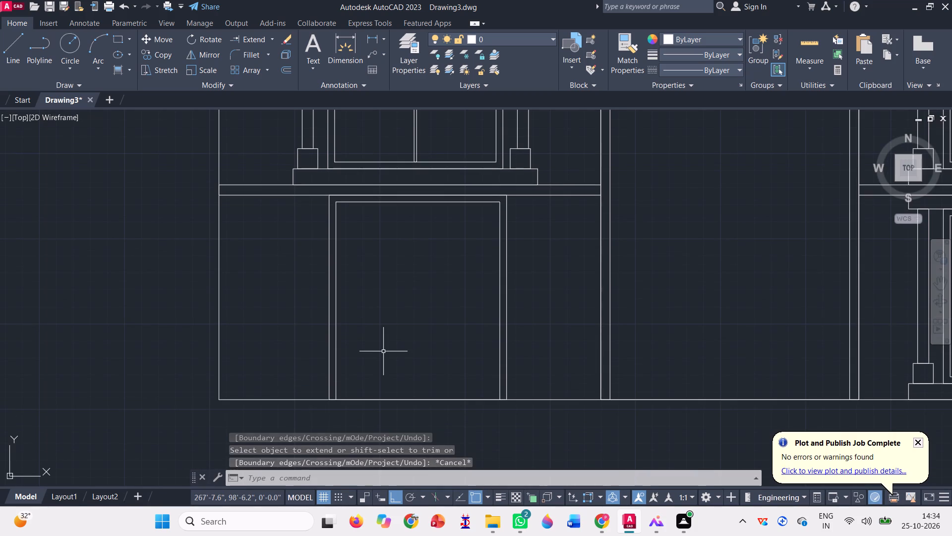
# Draw a tall, narrow upright rectangle inside the framed opening and divide it with a vertical line between its top and bottom midpoints.
pyautogui.click(116, 38)
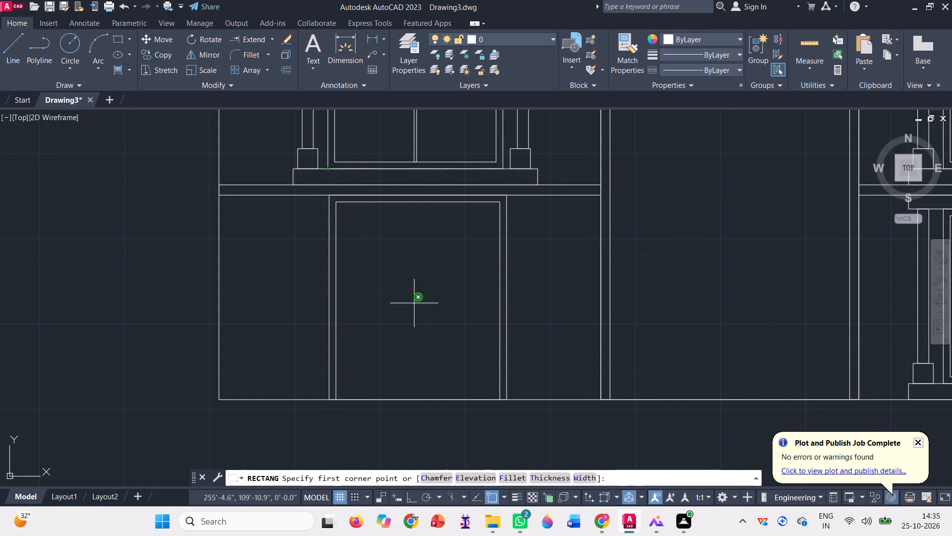
pyautogui.click(442, 351)
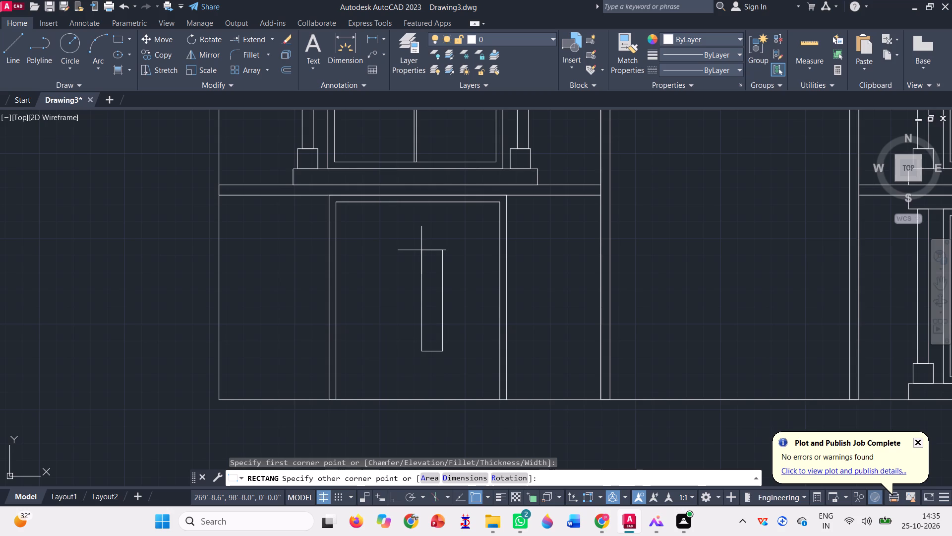
pyautogui.click(421, 250)
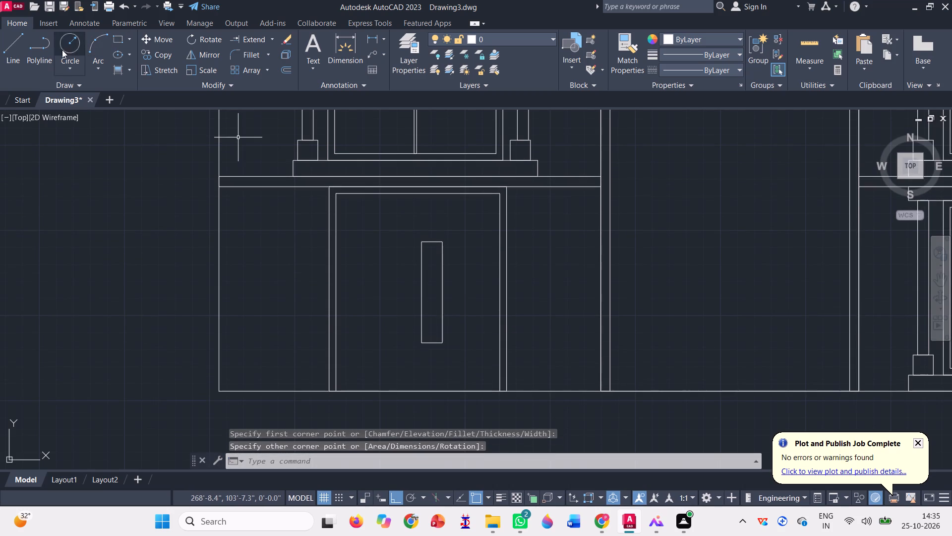
pyautogui.click(20, 46)
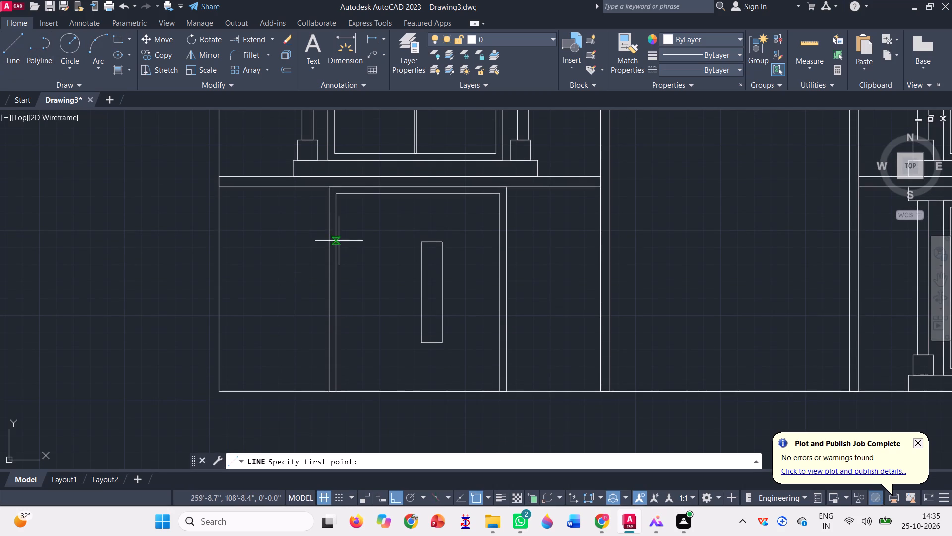
pyautogui.click(433, 242)
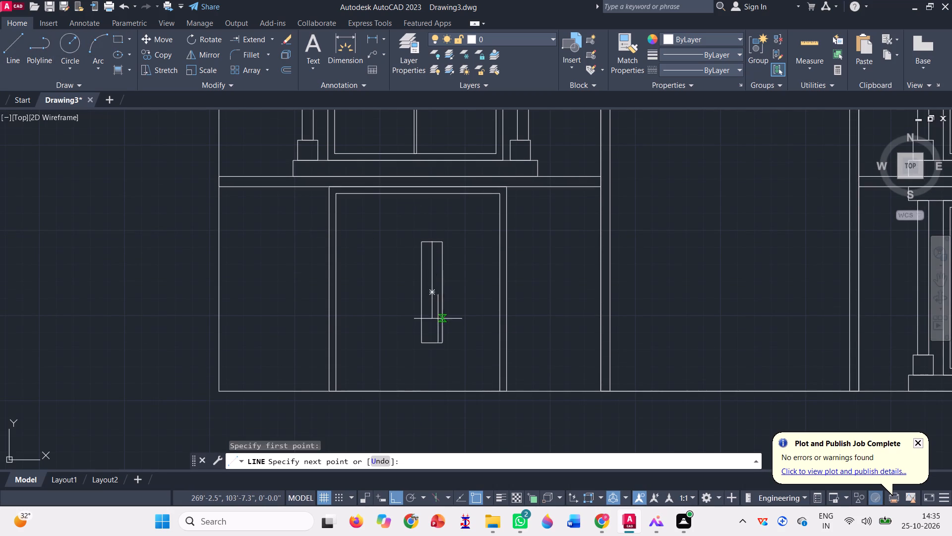
pyautogui.click(431, 342)
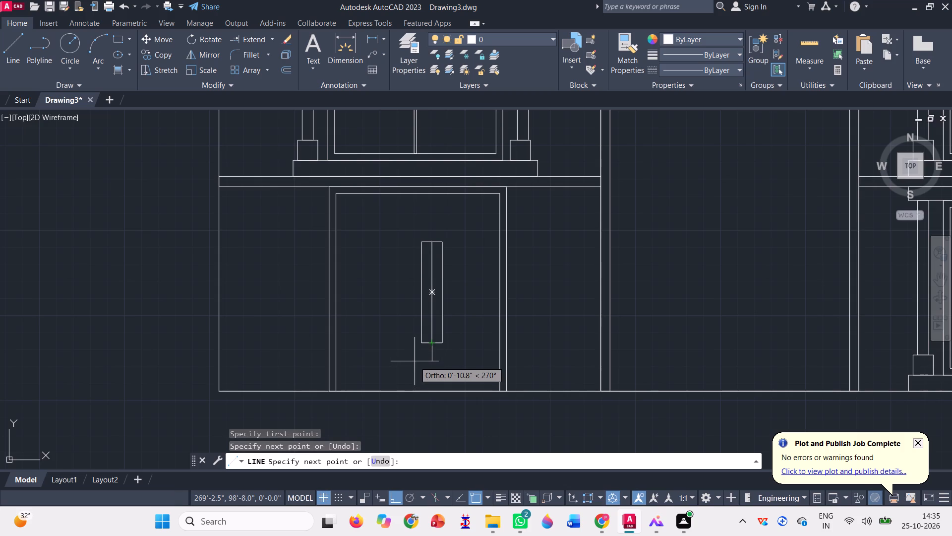
pyautogui.press('space')
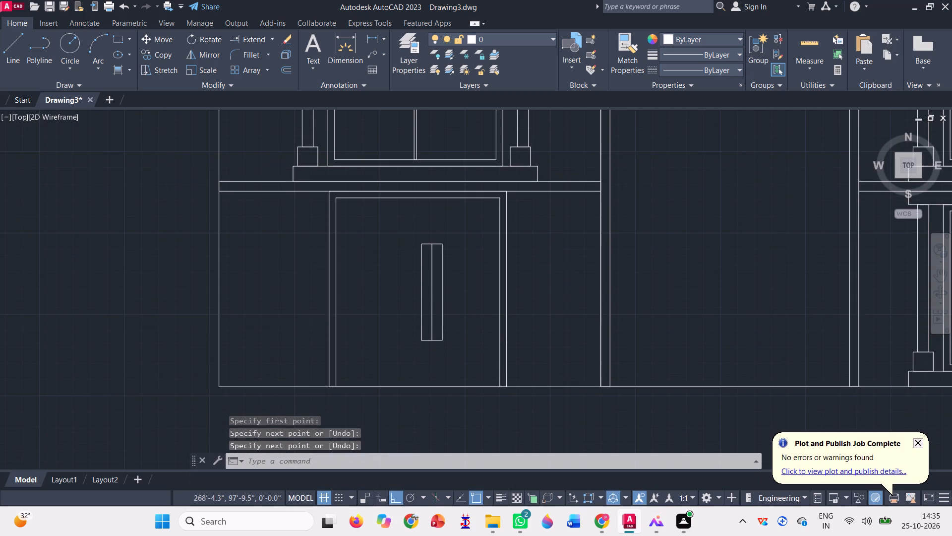
# Move the divided narrow rectangle by its centre to the centre of the framed opening.
pyautogui.click(460, 347)
pyautogui.moveTo(388, 246); pyautogui.dragTo(392, 252)
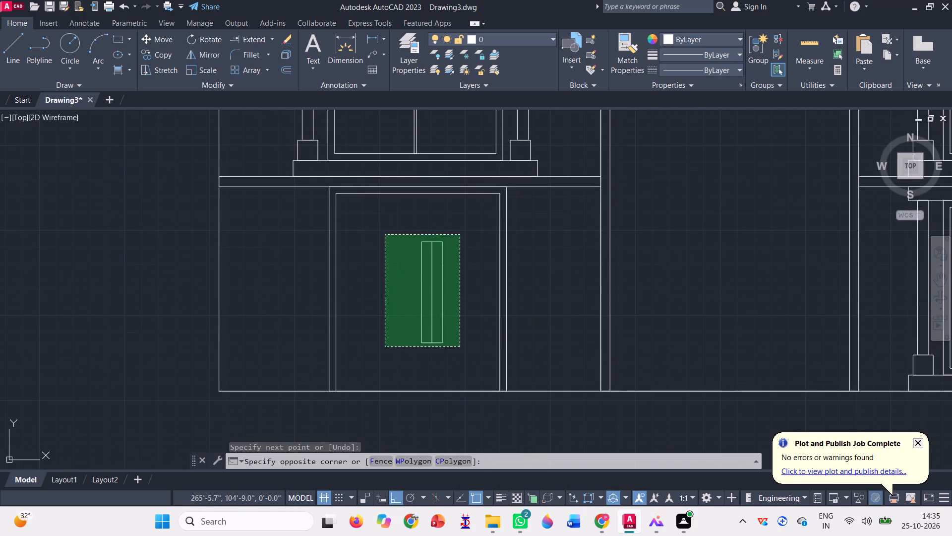
pyautogui.write('m')
pyautogui.press('space')
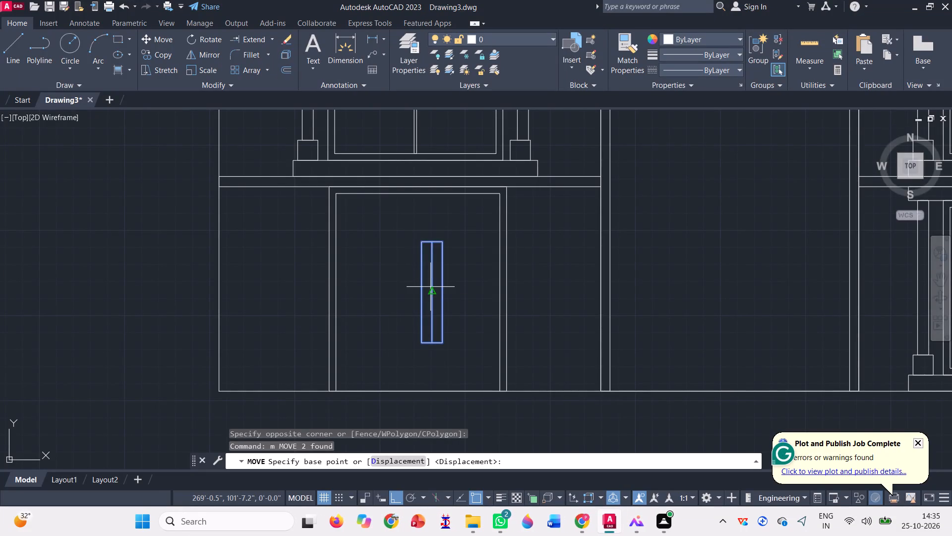
pyautogui.click(430, 295)
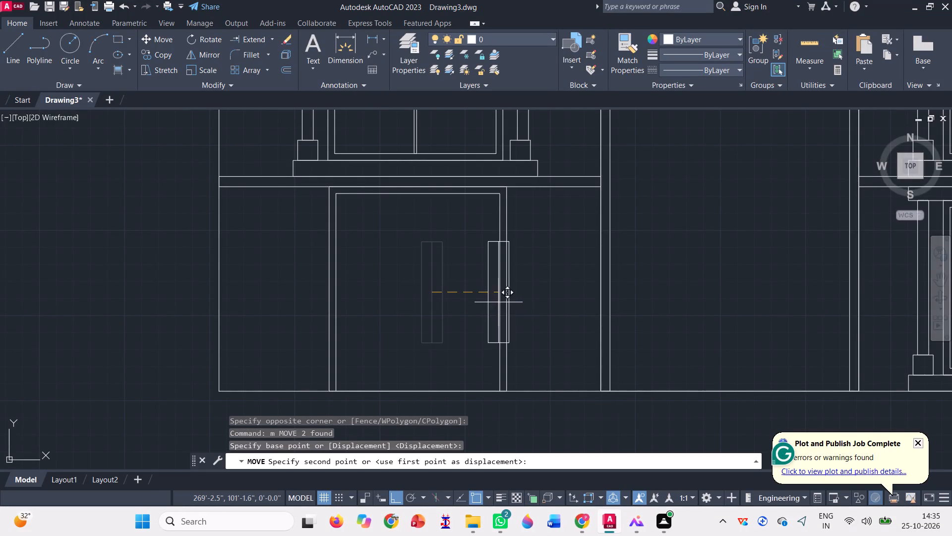
pyautogui.click(416, 289)
# Draw a small, nearly square rectangle in the framed opening, beside and above the narrow rectangle on the side away from the central block.
pyautogui.scroll(-1, 396, 315)
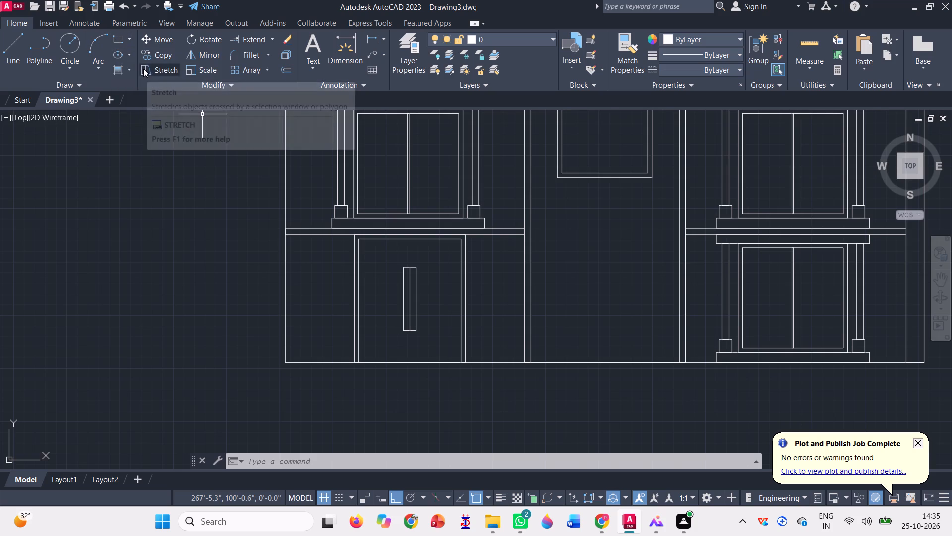
pyautogui.click(118, 37)
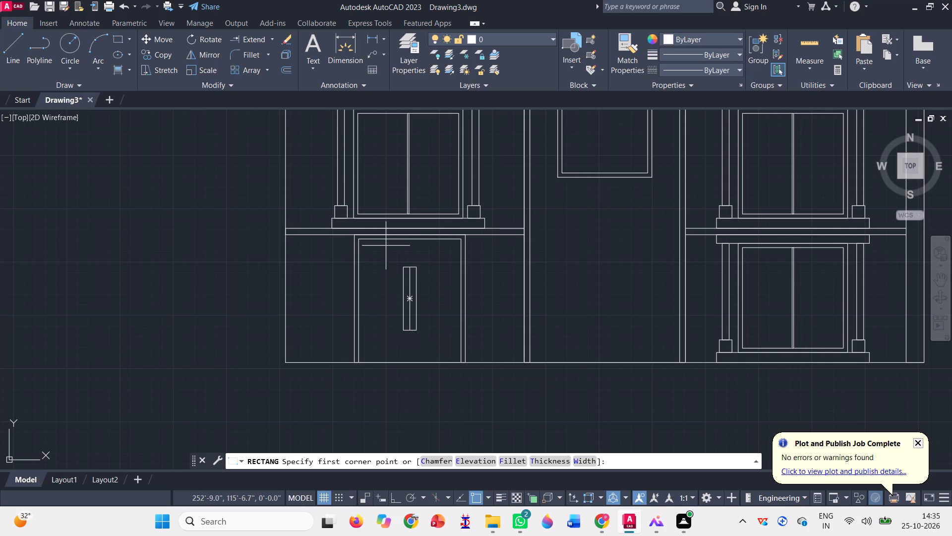
pyautogui.scroll(1, 385, 245)
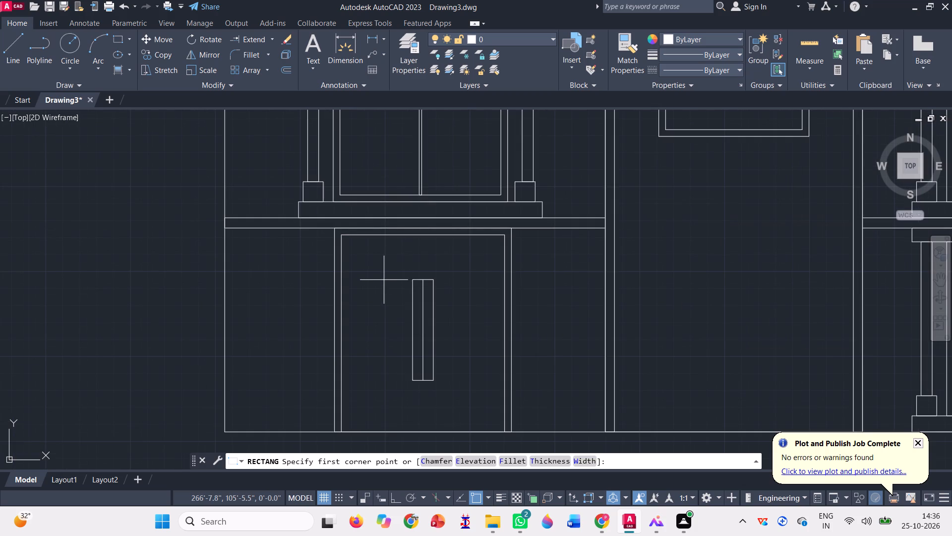
pyautogui.scroll(1, 383, 254)
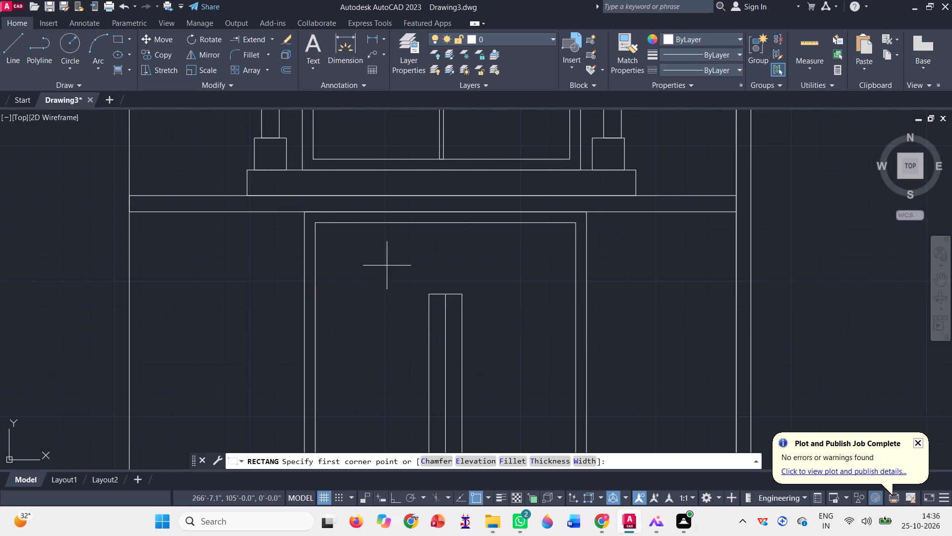
pyautogui.click(393, 294)
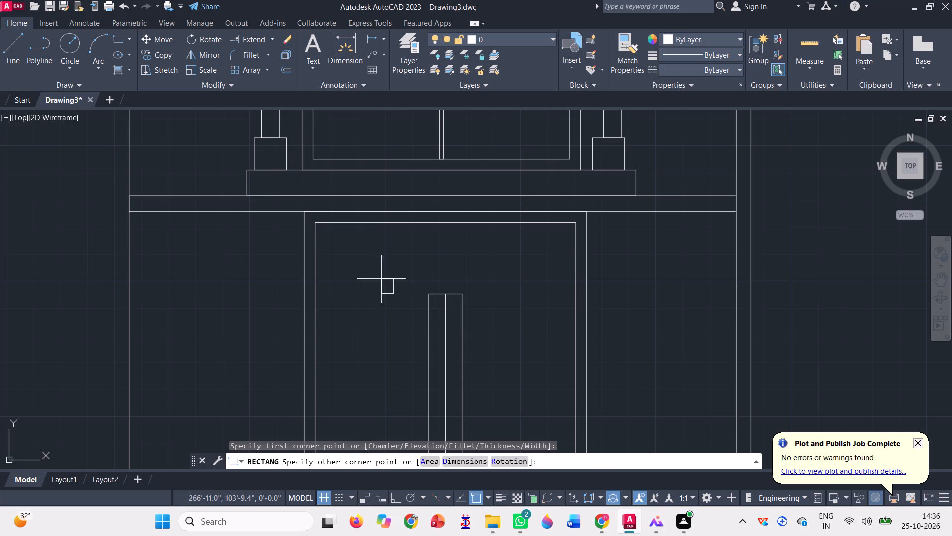
pyautogui.click(353, 255)
# Move the small square by its centre horizontally out of the opening to the empty space outside the left wing.
pyautogui.write('m')
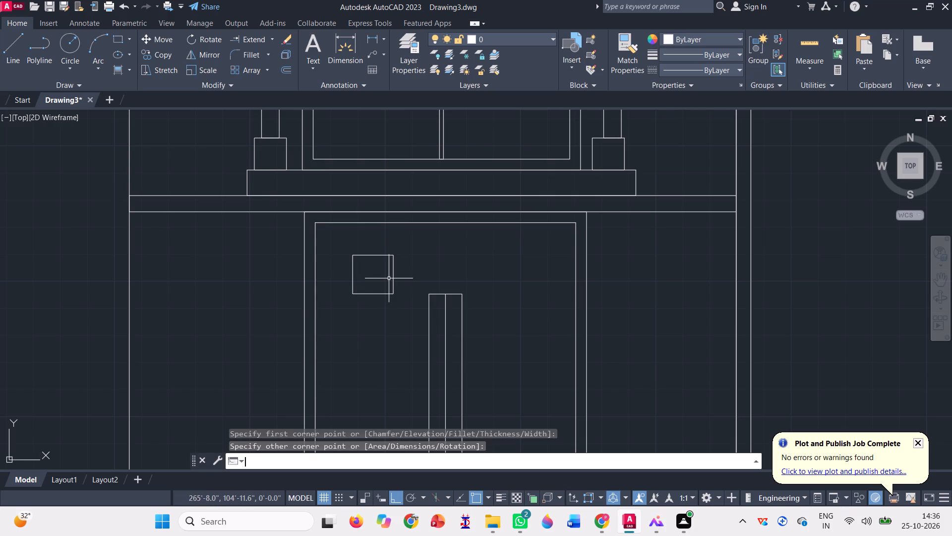
pyautogui.press('space')
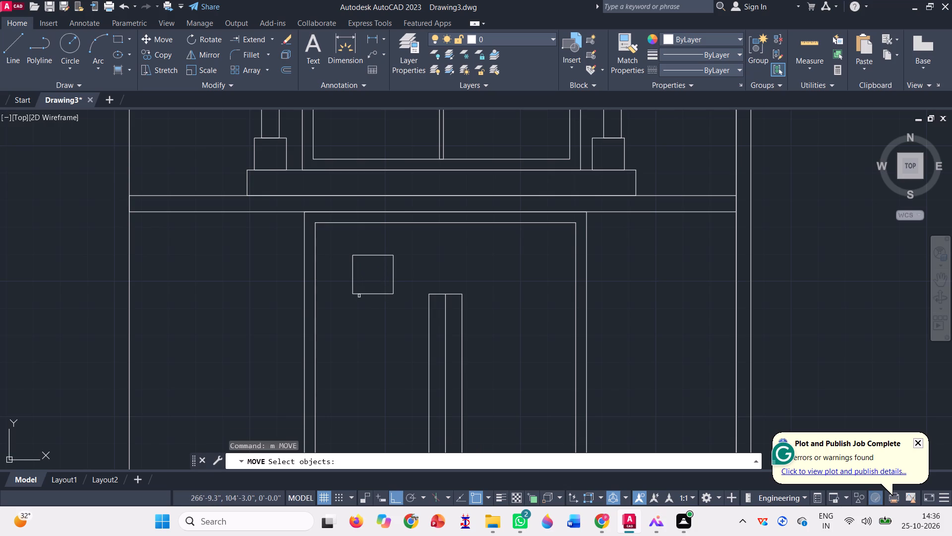
pyautogui.click(357, 293)
pyautogui.press('space')
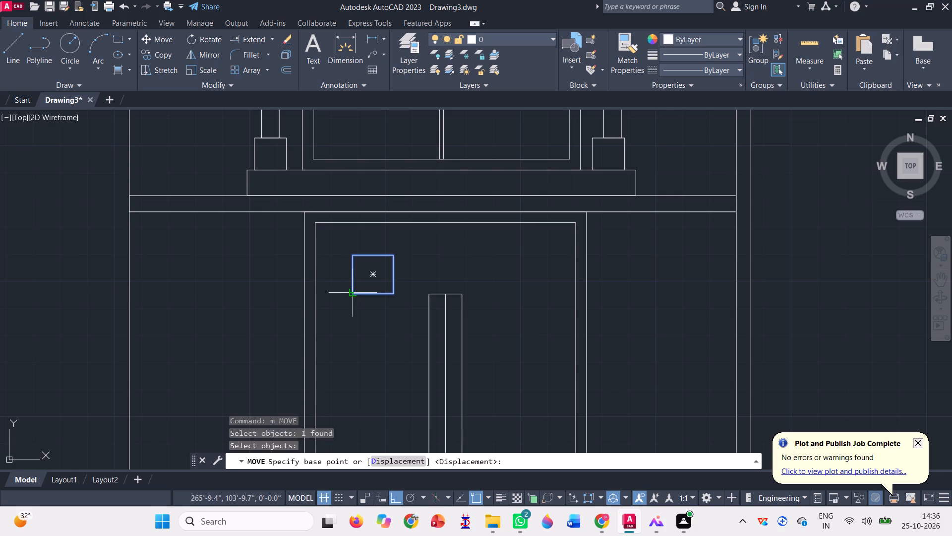
pyautogui.click(376, 274)
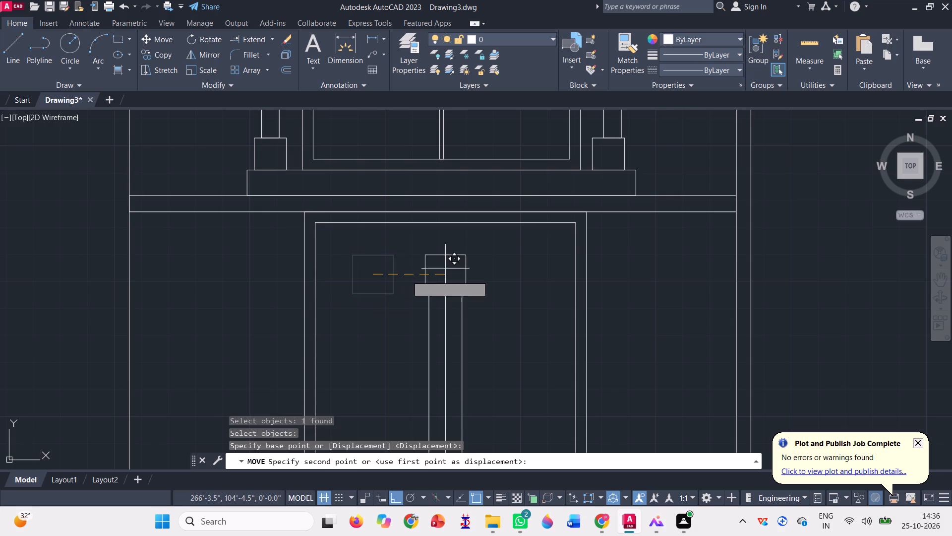
pyautogui.scroll(-2, 468, 261)
pyautogui.click(228, 266)
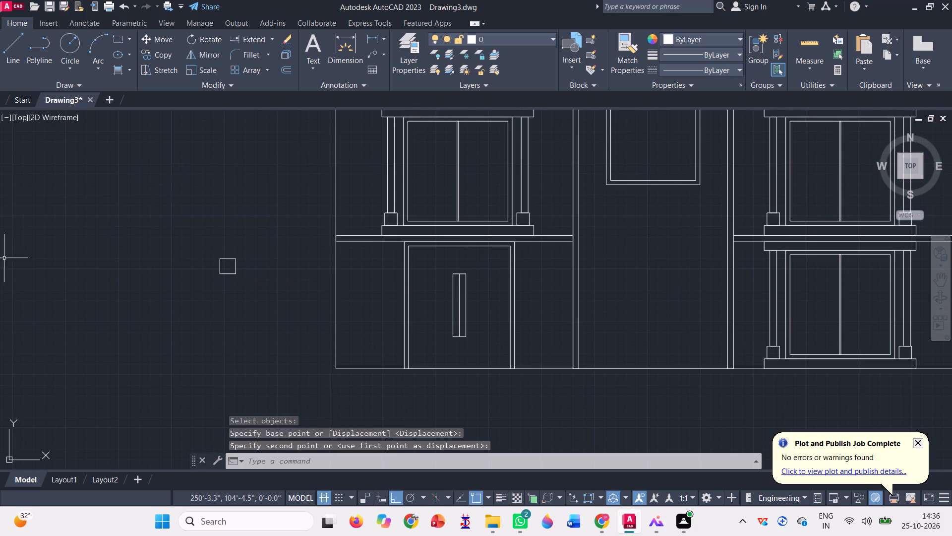
pyautogui.press('Escape')
pyautogui.scroll(2, 189, 287)
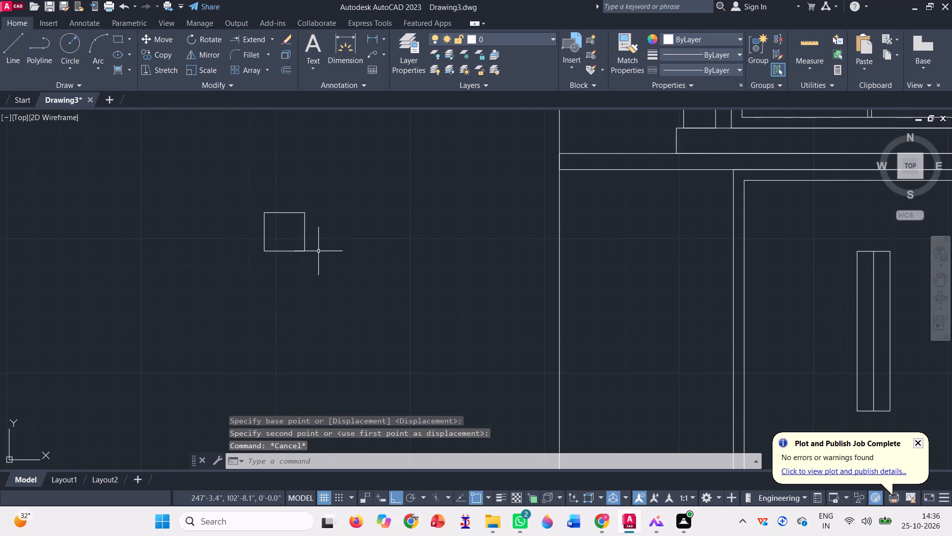
# Draw two diagonal lines joining the opposite corners of the small square outside the left wing.
pyautogui.scroll(2, 322, 230)
pyautogui.scroll(1, 148, 178)
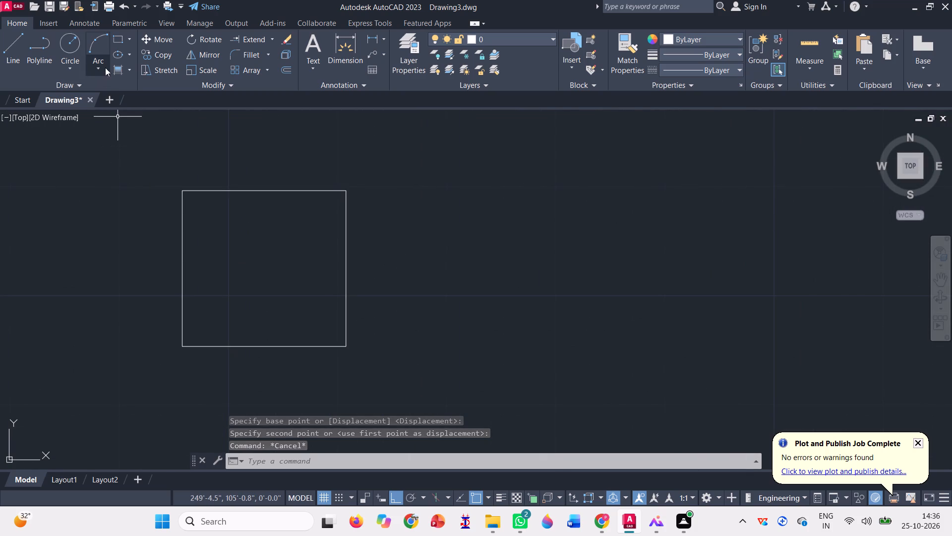
pyautogui.click(69, 43)
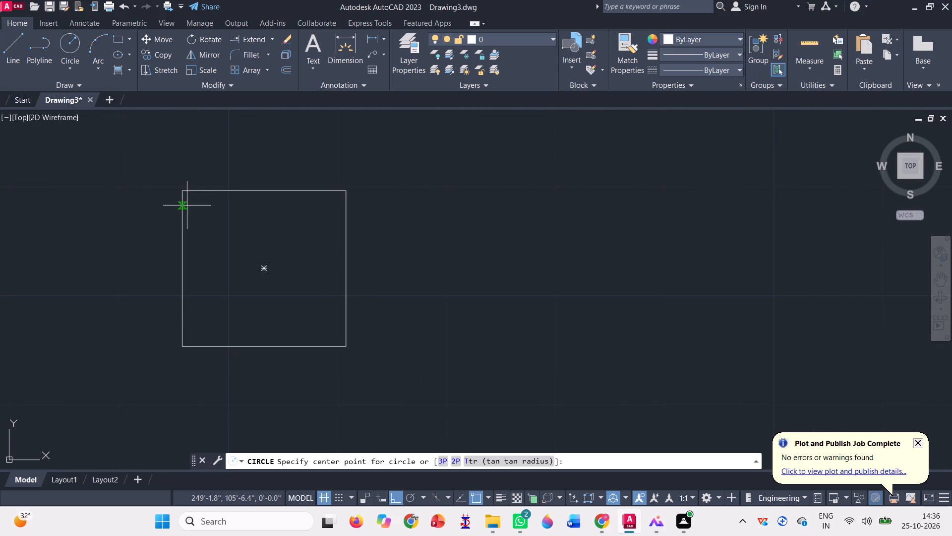
pyautogui.press('Escape')
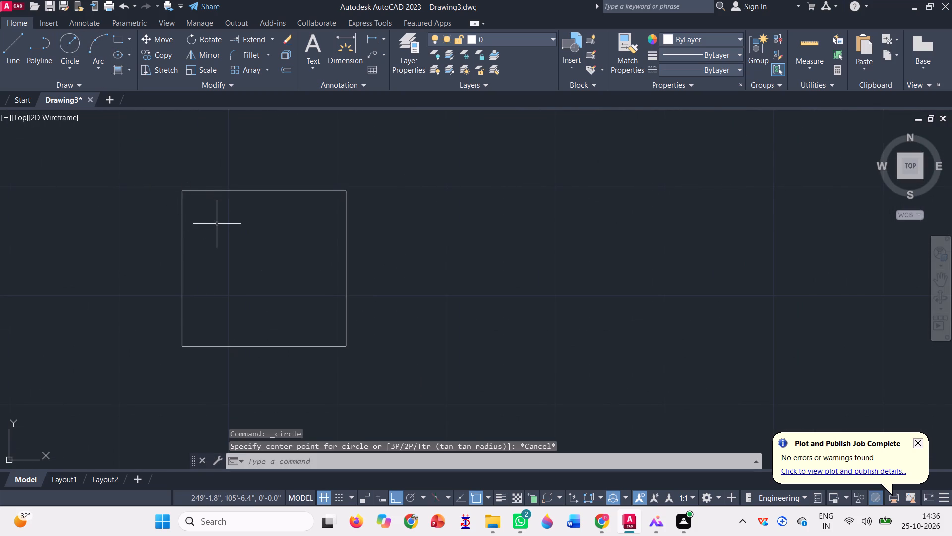
pyautogui.press('l')
pyautogui.press('Return')
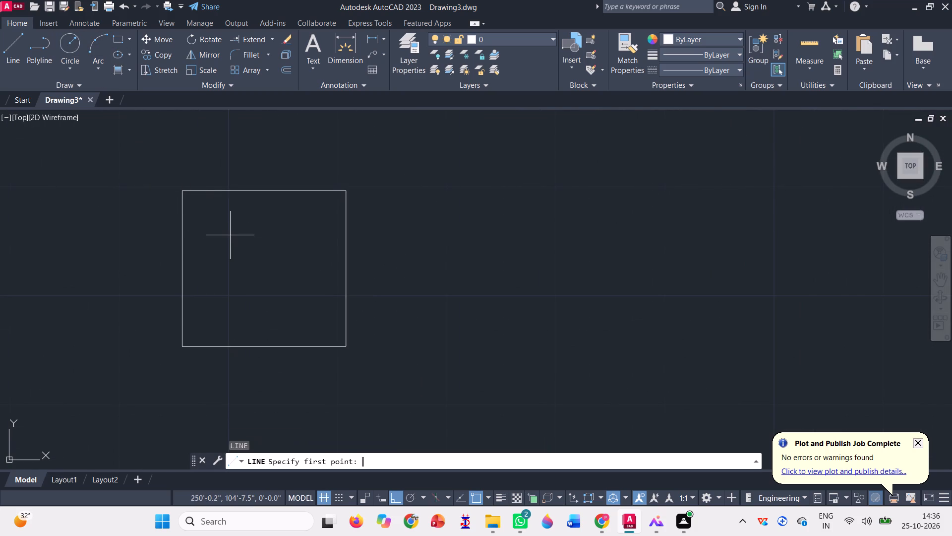
pyautogui.click(180, 345)
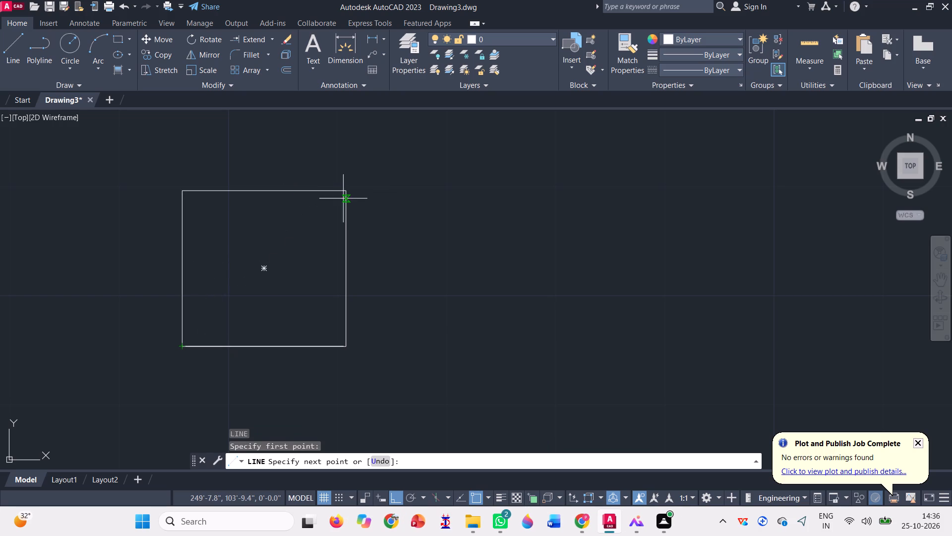
pyautogui.click(346, 188)
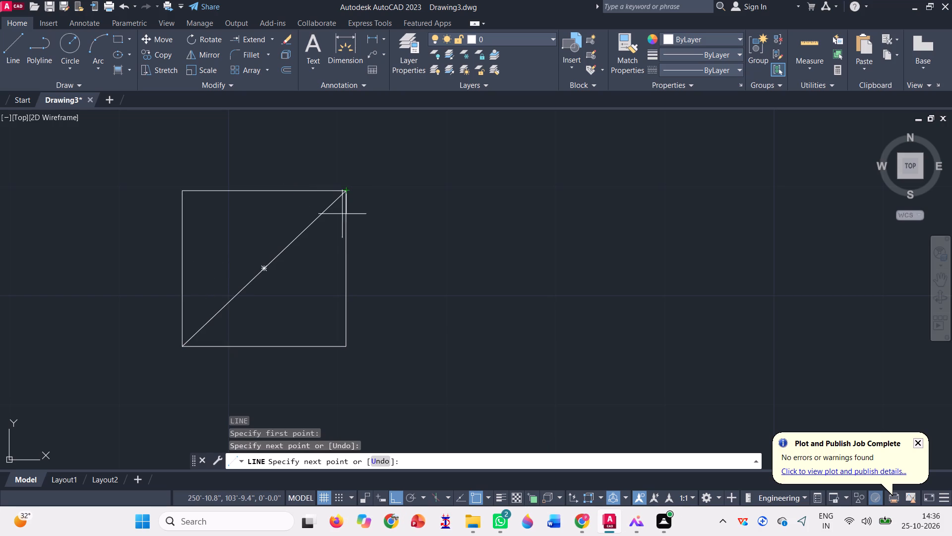
pyautogui.press('space')
pyautogui.write('l')
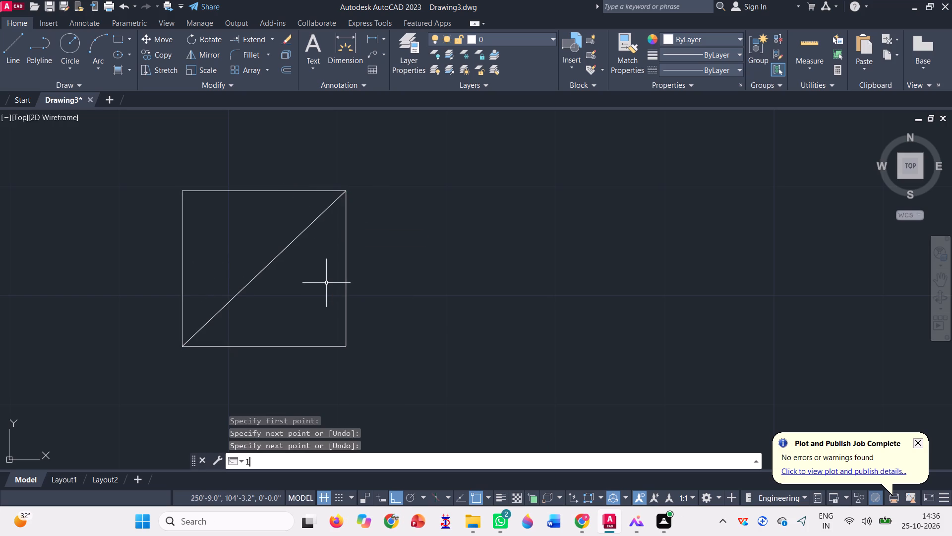
pyautogui.press('Return')
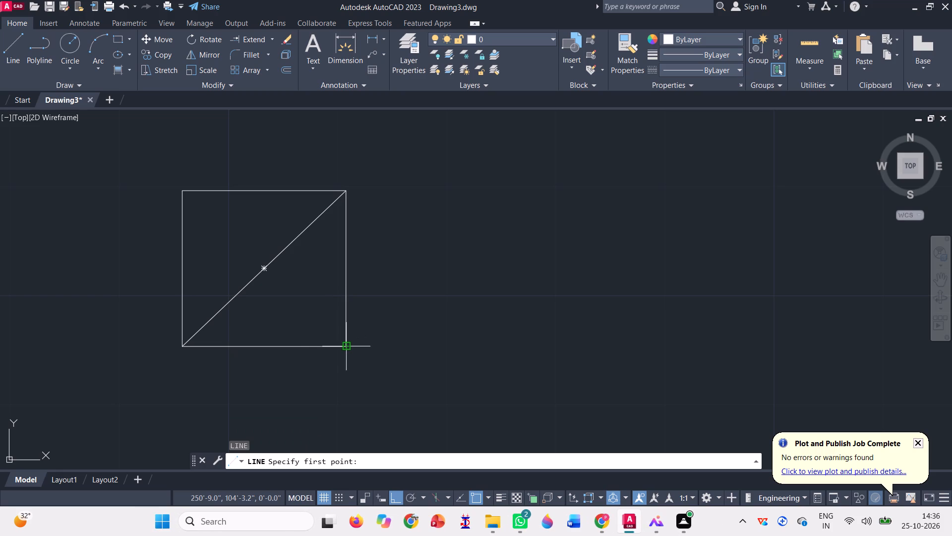
pyautogui.click(348, 346)
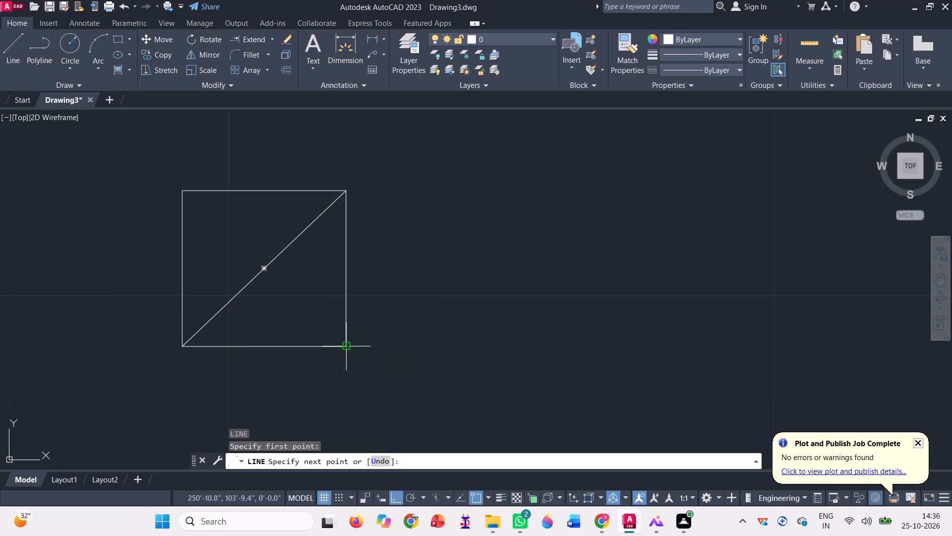
pyautogui.click(181, 190)
pyautogui.press('space')
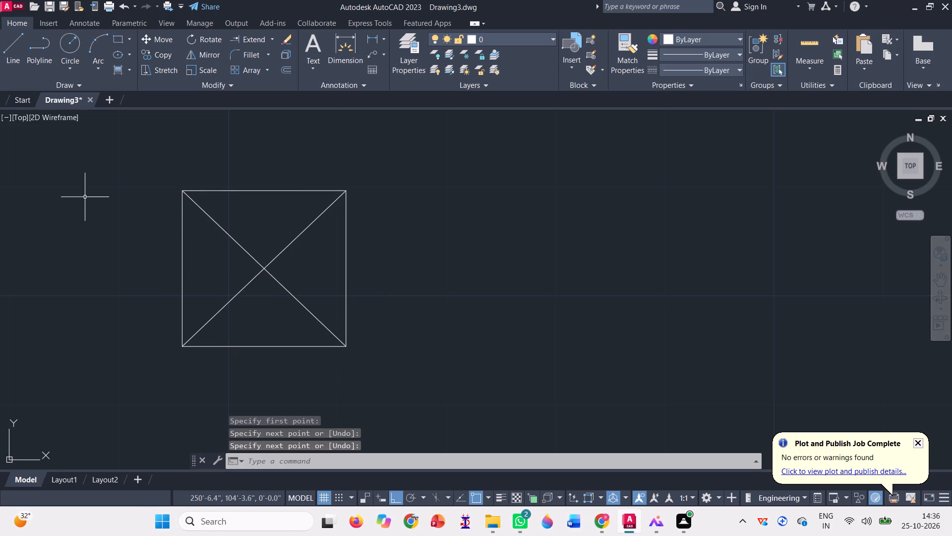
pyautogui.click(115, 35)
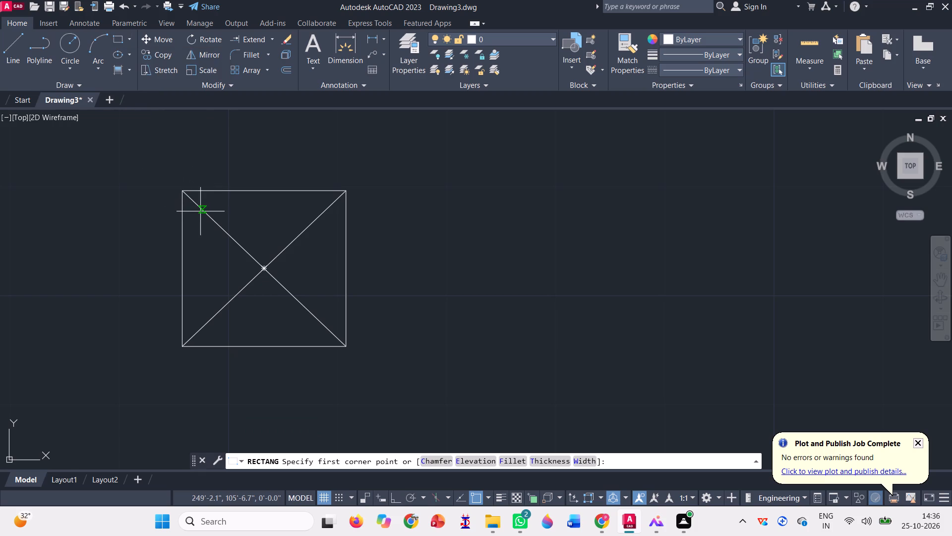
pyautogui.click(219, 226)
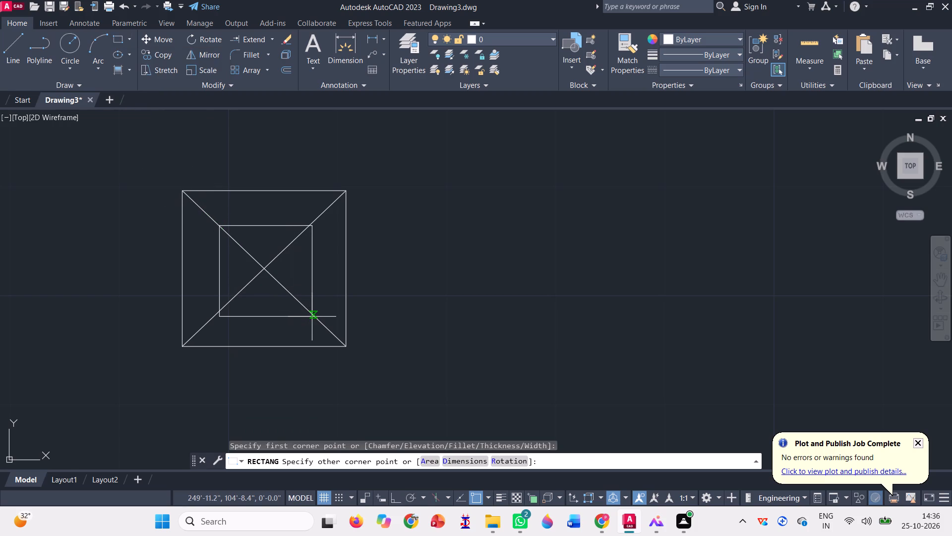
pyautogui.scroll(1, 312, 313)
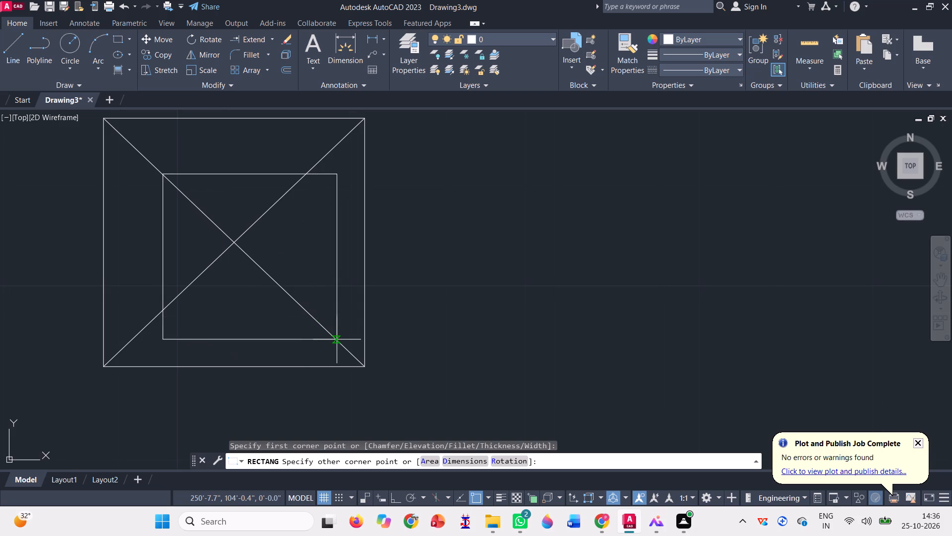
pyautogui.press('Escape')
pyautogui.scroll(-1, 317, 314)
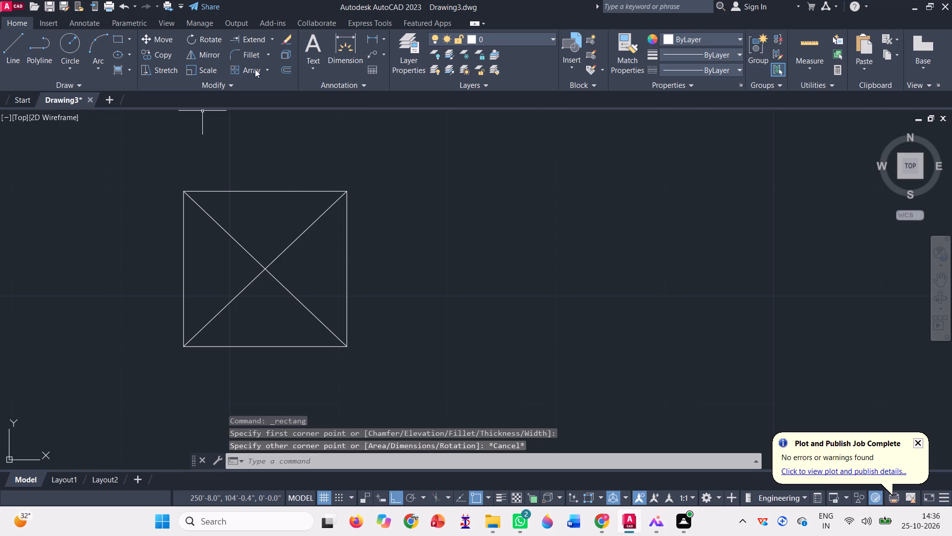
# Offset the small square inward by 0'-2.0".
pyautogui.click(286, 71)
pyautogui.press('space')
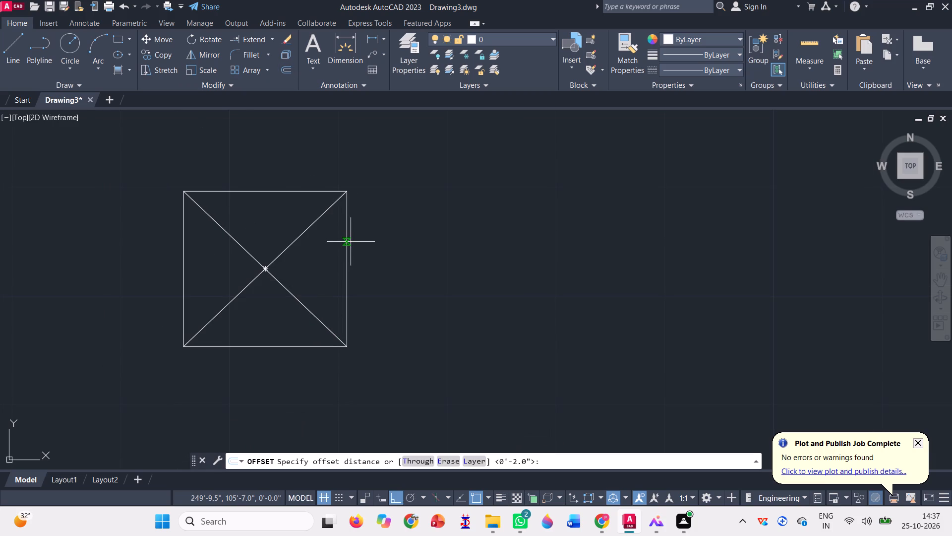
pyautogui.click(348, 282)
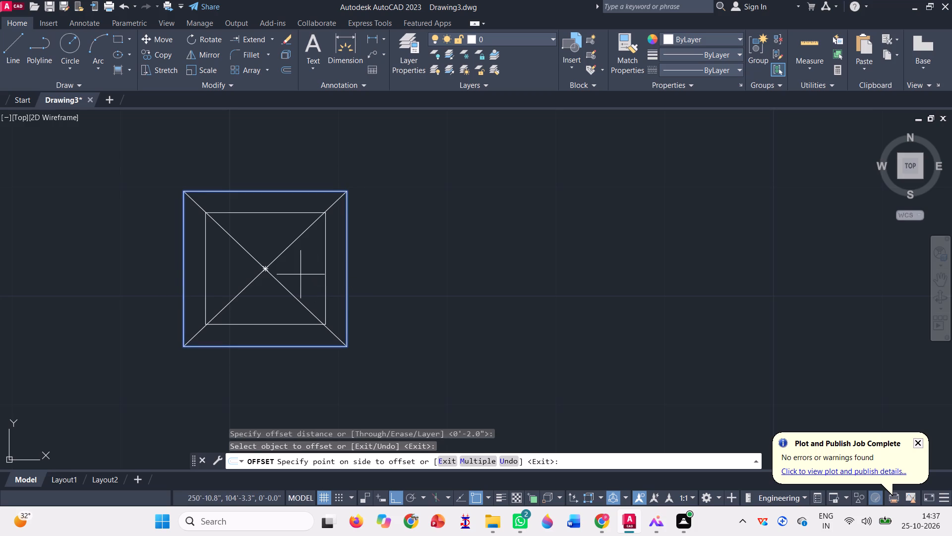
pyautogui.click(300, 273)
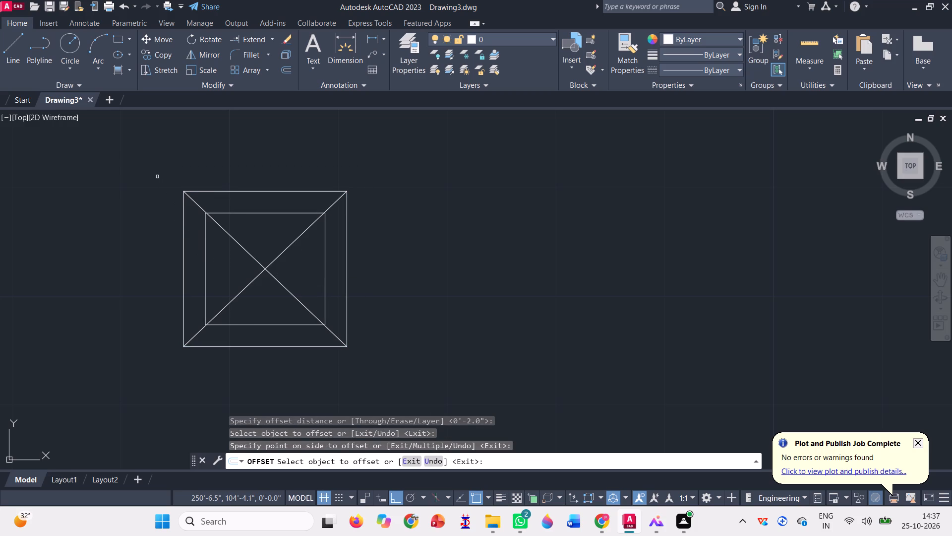
pyautogui.press('Escape')
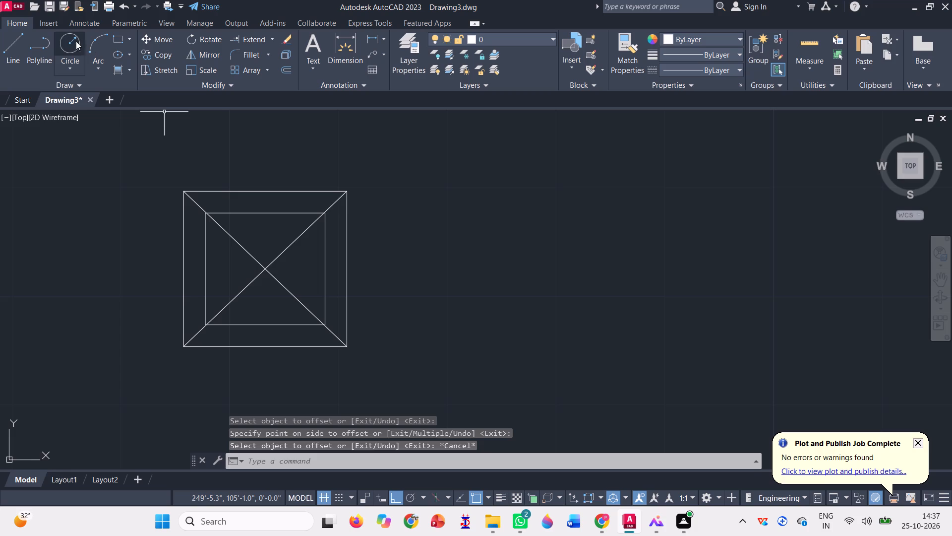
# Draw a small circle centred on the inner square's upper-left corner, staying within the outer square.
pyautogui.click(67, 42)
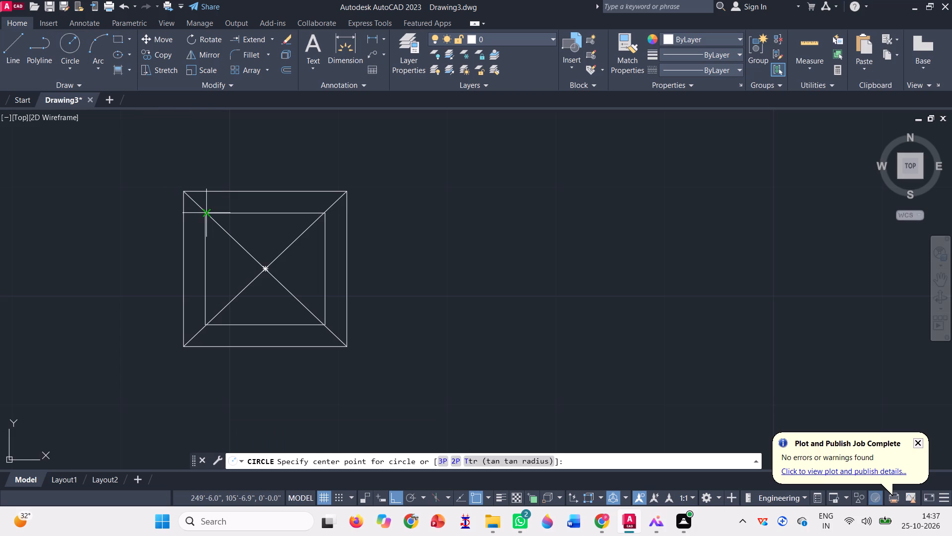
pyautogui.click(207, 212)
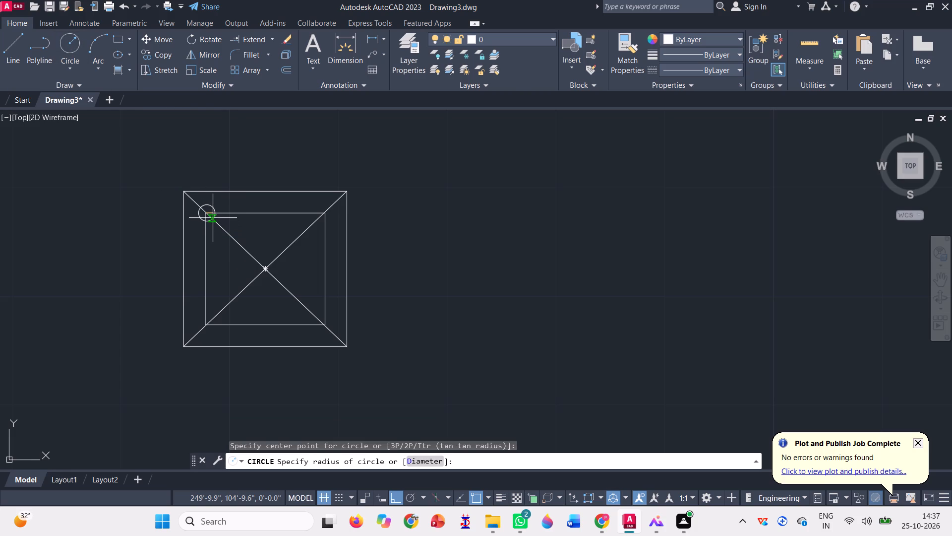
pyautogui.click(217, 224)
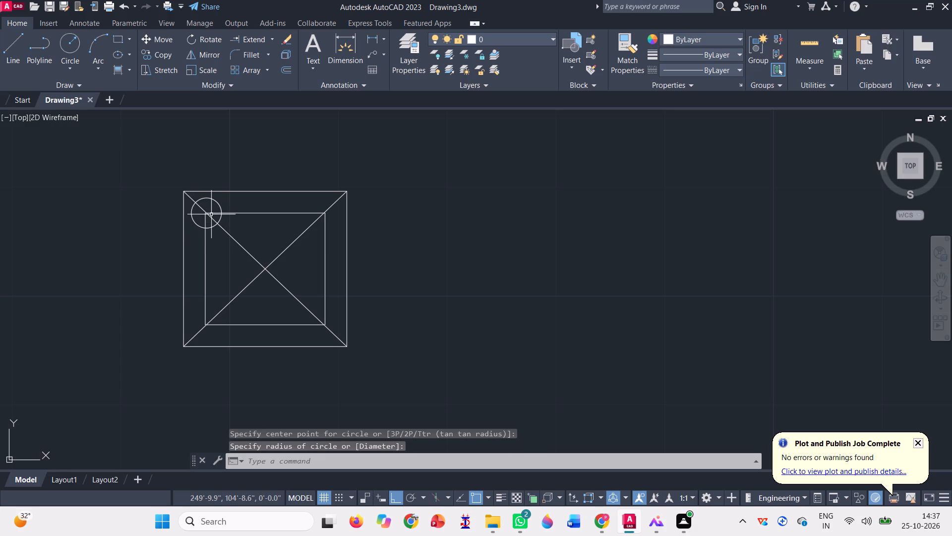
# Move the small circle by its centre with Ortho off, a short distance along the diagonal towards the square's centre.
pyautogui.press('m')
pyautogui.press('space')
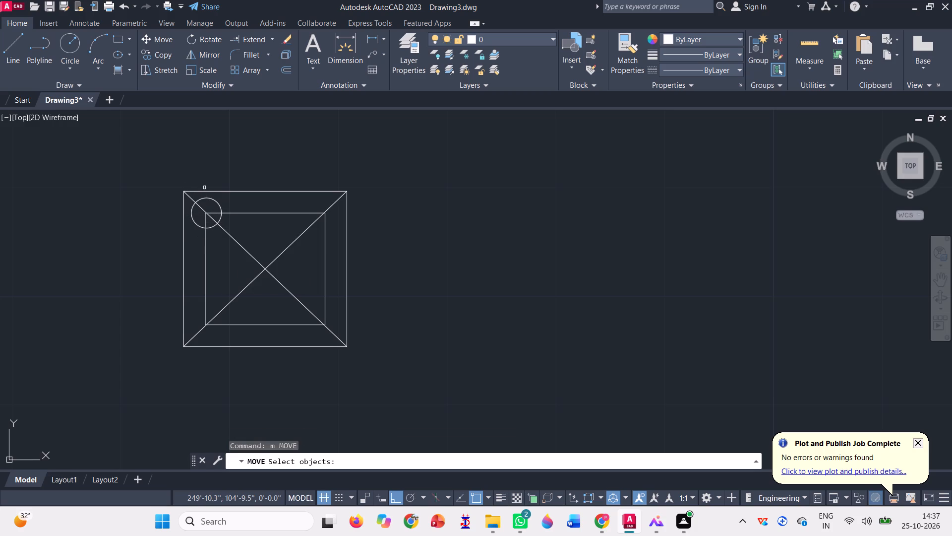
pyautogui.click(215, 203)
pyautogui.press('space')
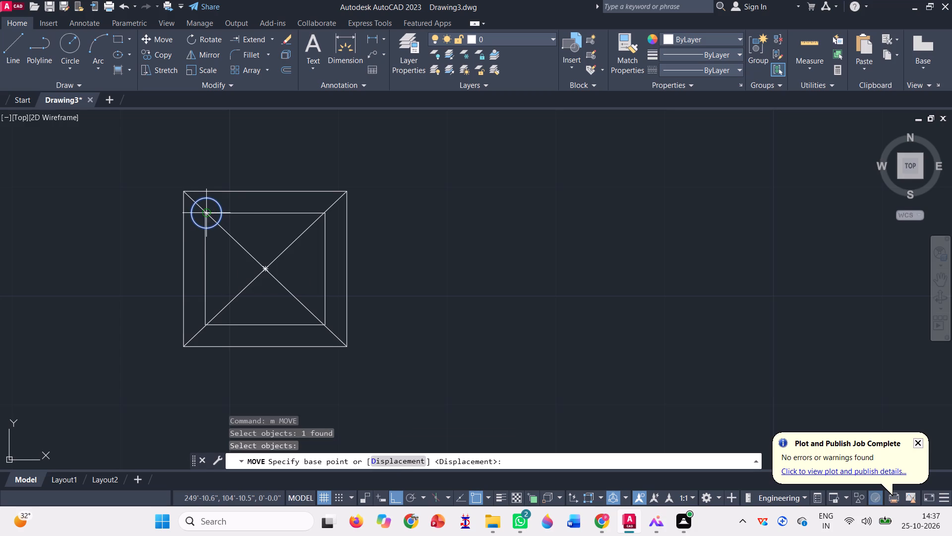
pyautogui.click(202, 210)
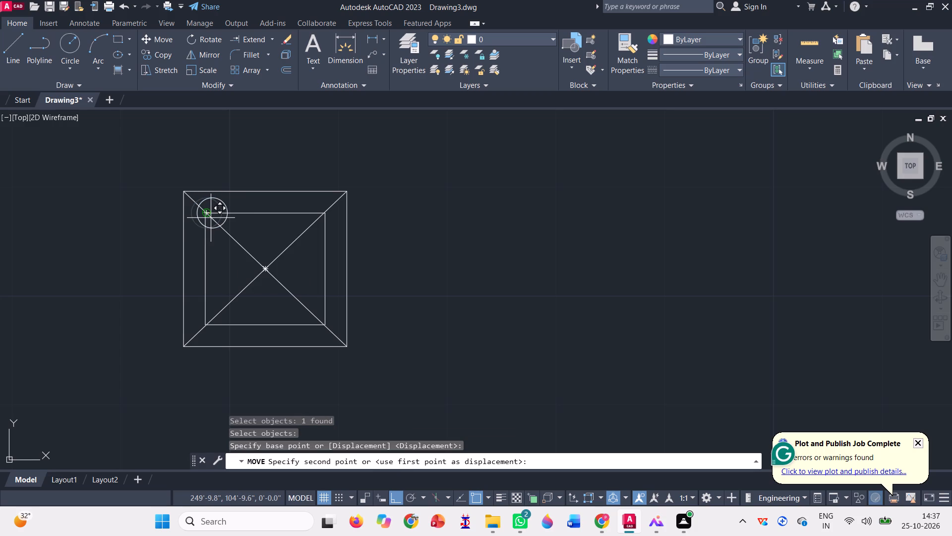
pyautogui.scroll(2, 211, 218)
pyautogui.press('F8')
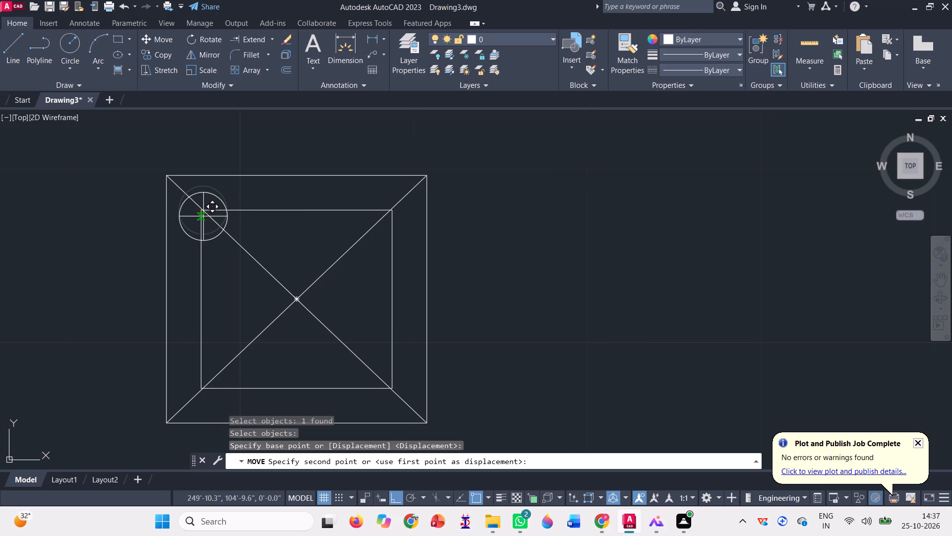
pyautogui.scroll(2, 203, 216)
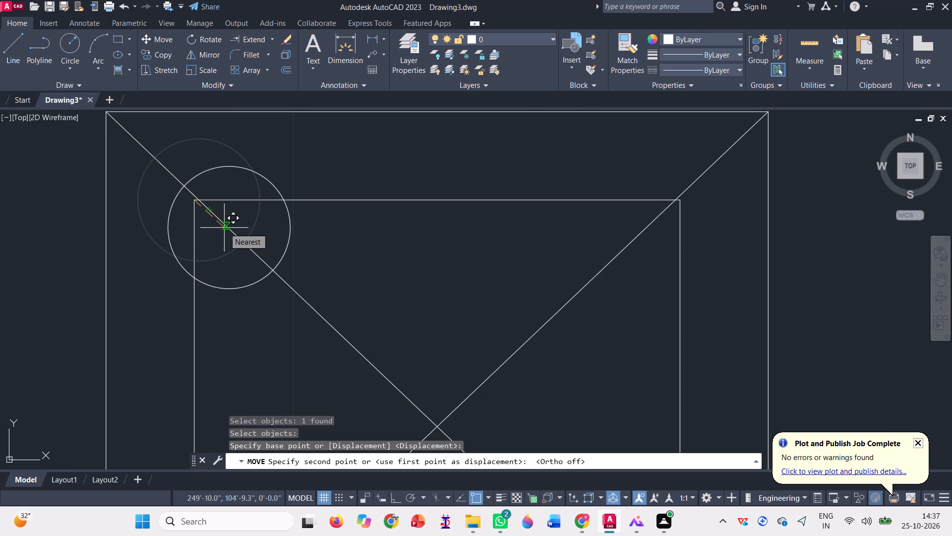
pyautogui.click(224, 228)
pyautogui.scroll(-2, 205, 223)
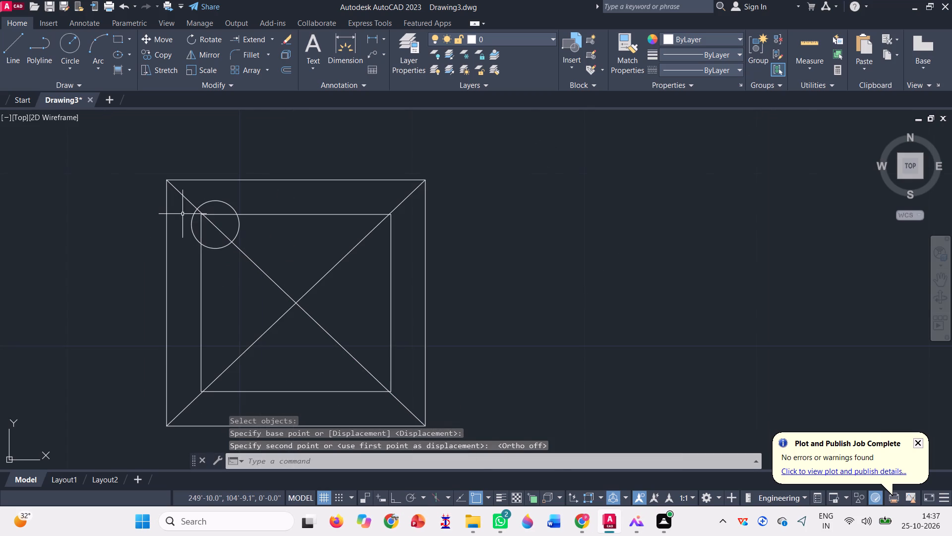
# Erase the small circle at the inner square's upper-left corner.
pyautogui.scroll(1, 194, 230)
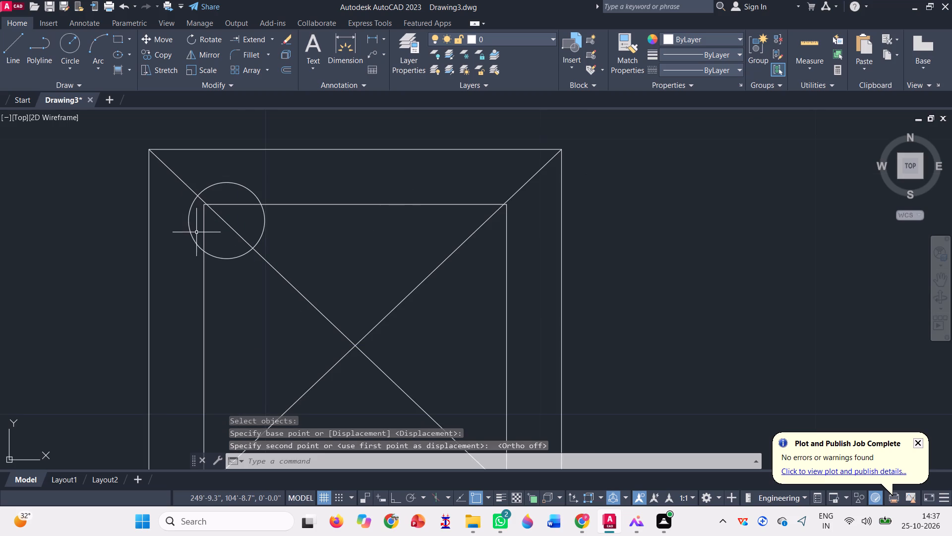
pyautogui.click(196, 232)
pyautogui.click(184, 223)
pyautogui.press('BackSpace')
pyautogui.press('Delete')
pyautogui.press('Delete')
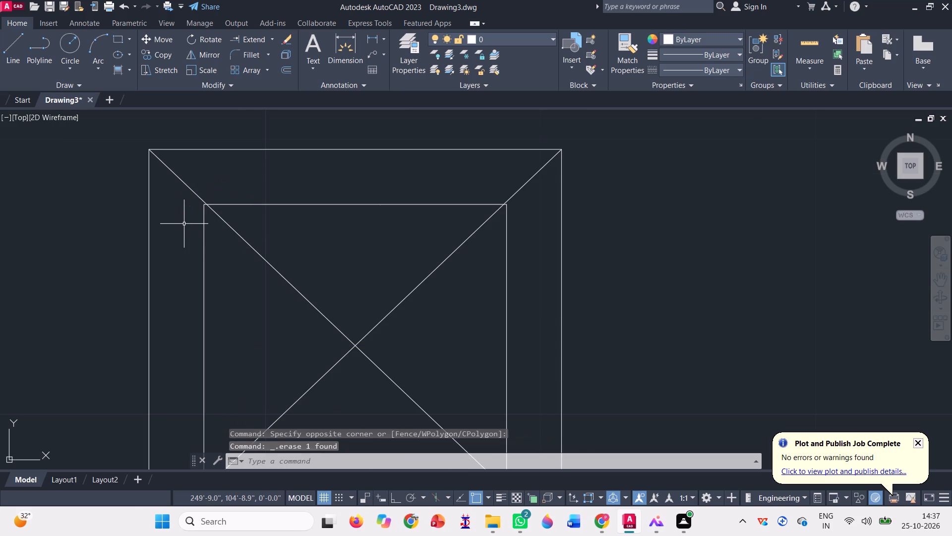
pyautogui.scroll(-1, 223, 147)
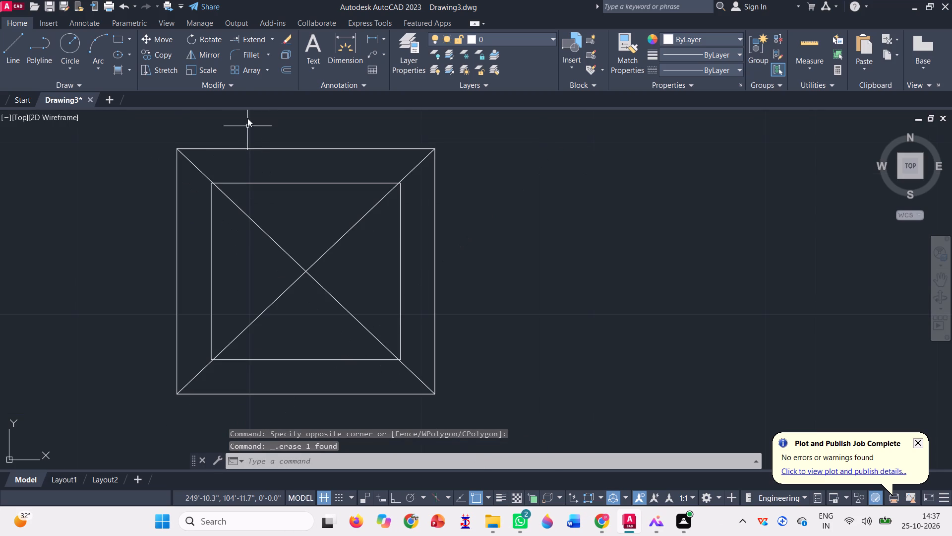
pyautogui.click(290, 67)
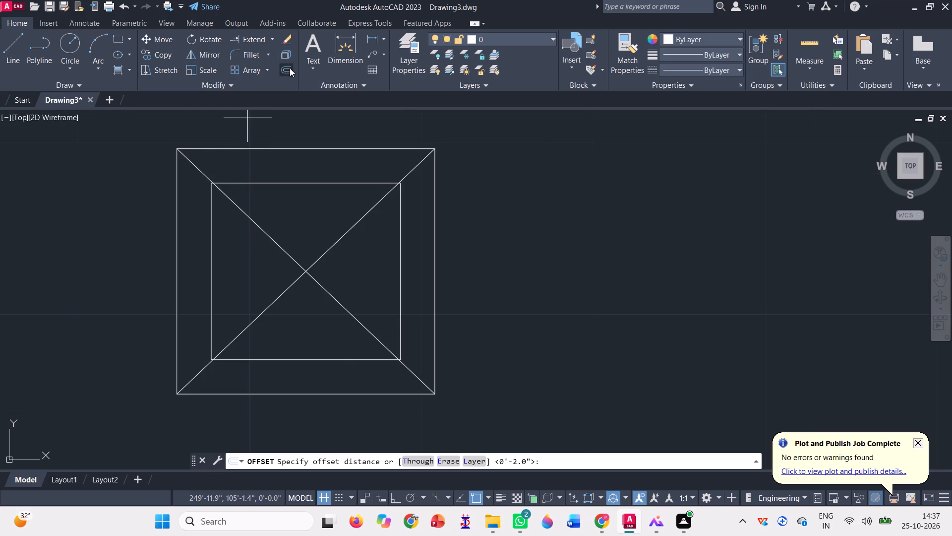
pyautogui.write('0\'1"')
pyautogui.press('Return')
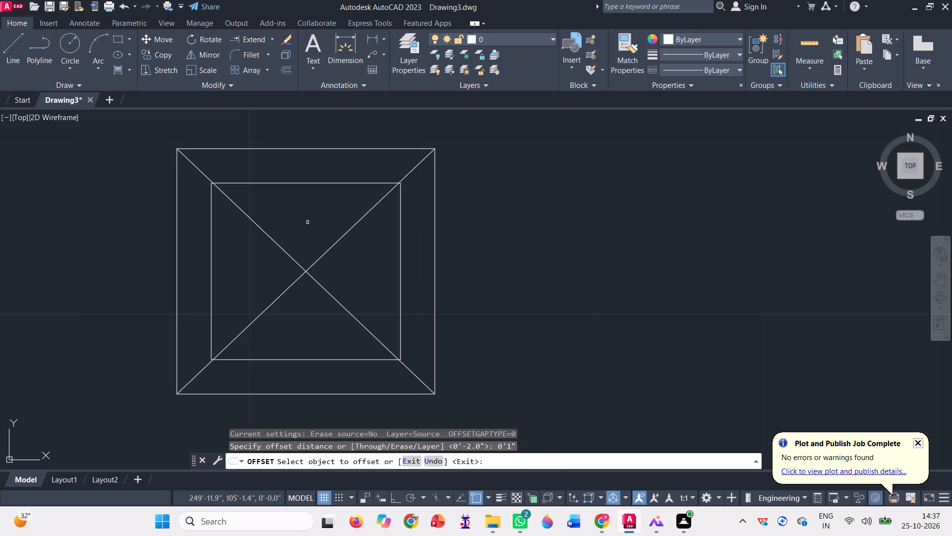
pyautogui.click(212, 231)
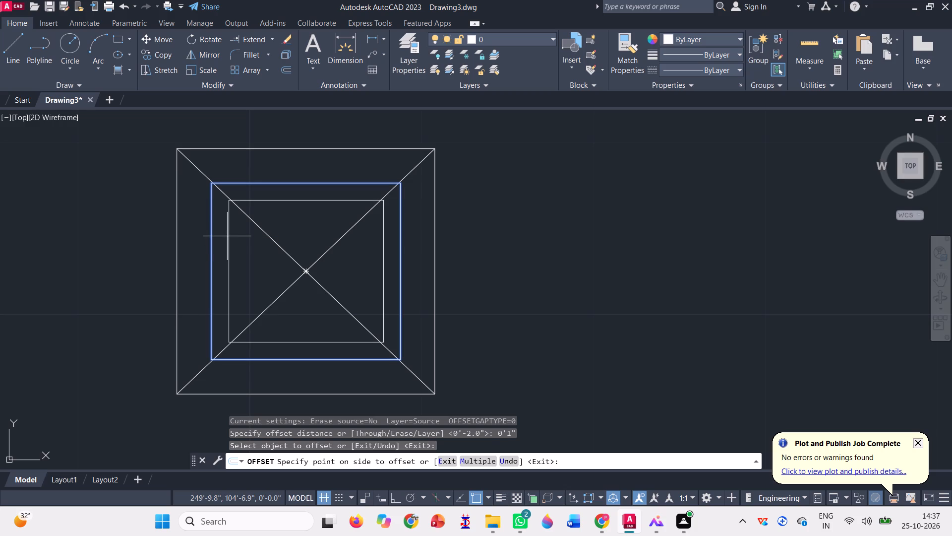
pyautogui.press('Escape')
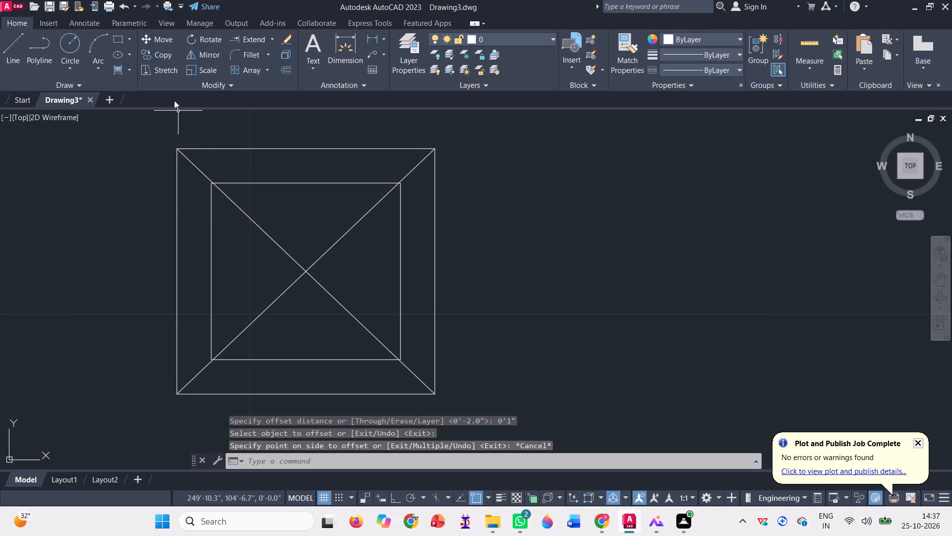
# Offset the inner square of the panel motif inward by 0'-0.5".
pyautogui.click(287, 72)
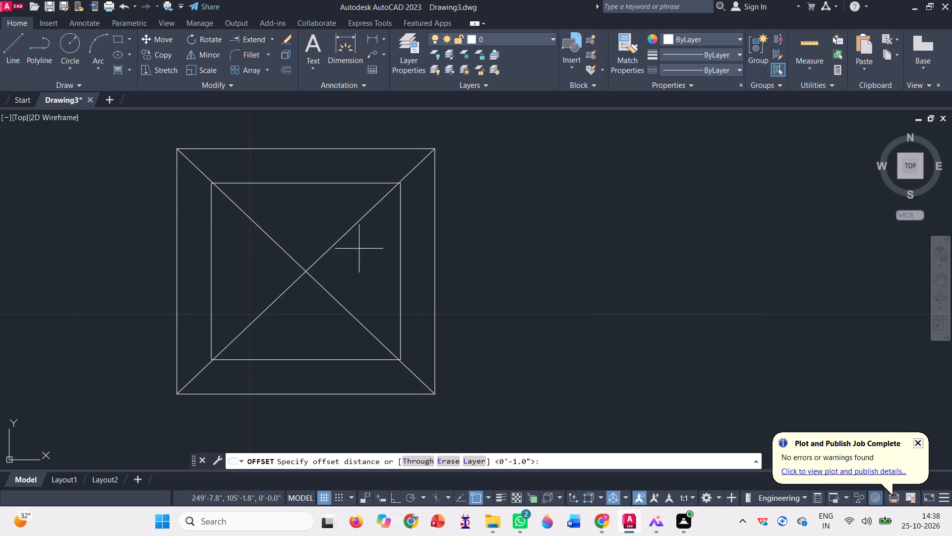
pyautogui.press('0')
pyautogui.press("'")
pyautogui.press('.')
pyautogui.press('BackSpace')
pyautogui.write('0.5')
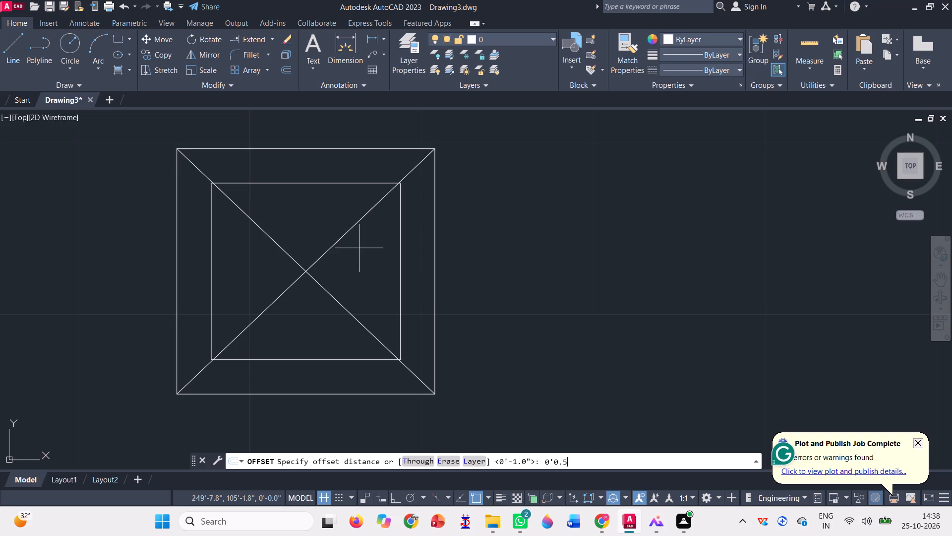
pyautogui.hotkey('shift', '"')
pyautogui.press('Return')
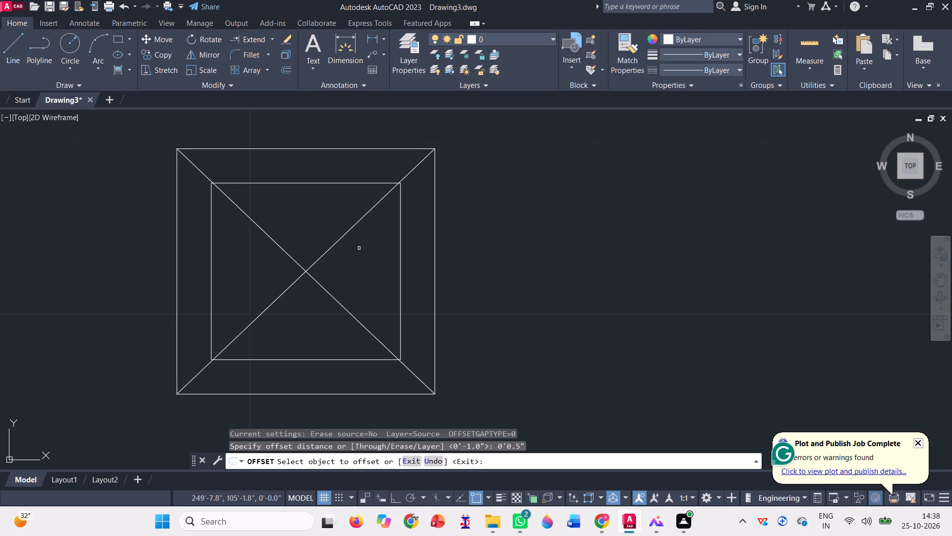
pyautogui.click(209, 255)
pyautogui.click(233, 259)
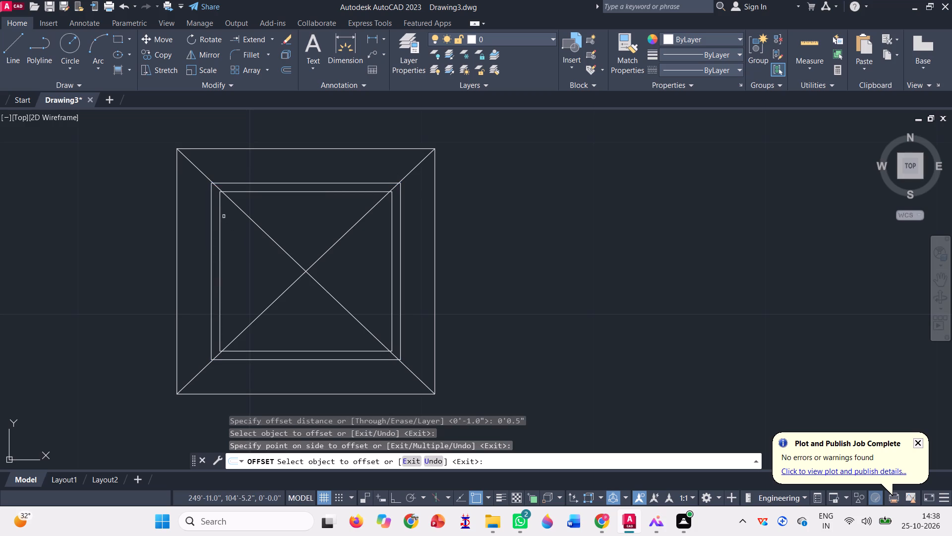
pyautogui.press('Escape')
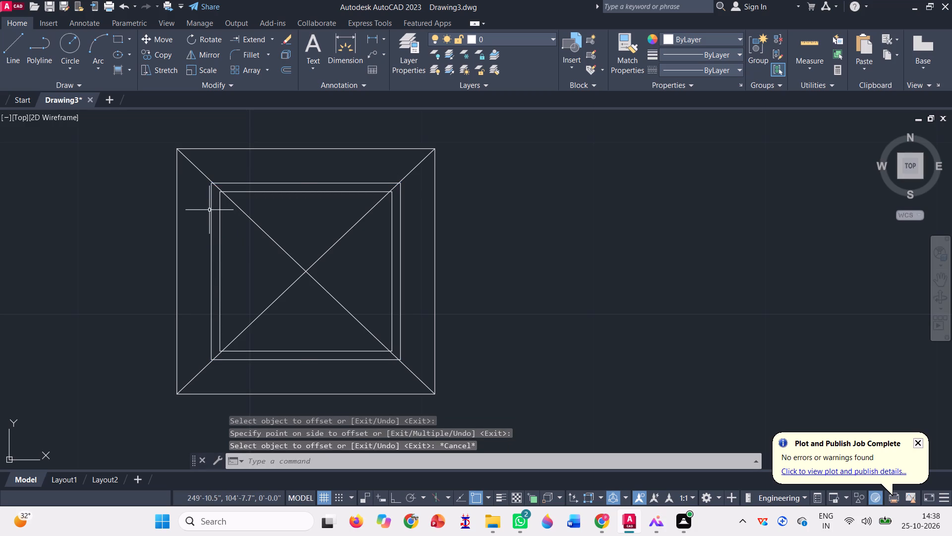
# Erase the larger of the two inner squares, keeping the new offset one.
pyautogui.click(209, 210)
pyautogui.press('Delete')
pyautogui.press('Delete')
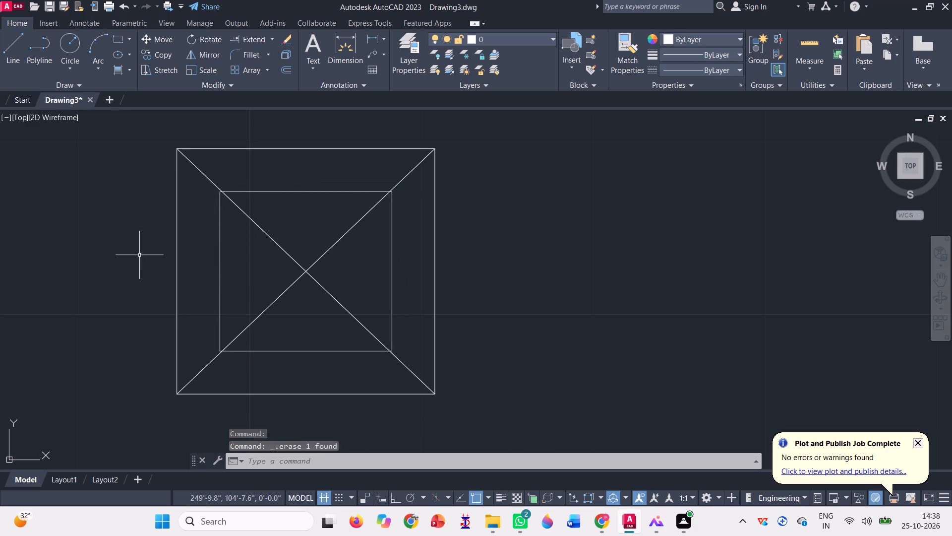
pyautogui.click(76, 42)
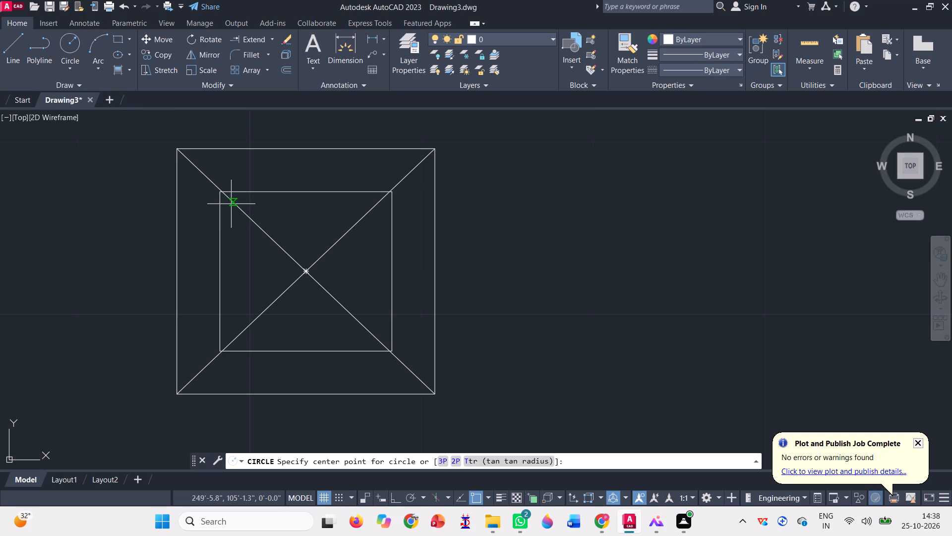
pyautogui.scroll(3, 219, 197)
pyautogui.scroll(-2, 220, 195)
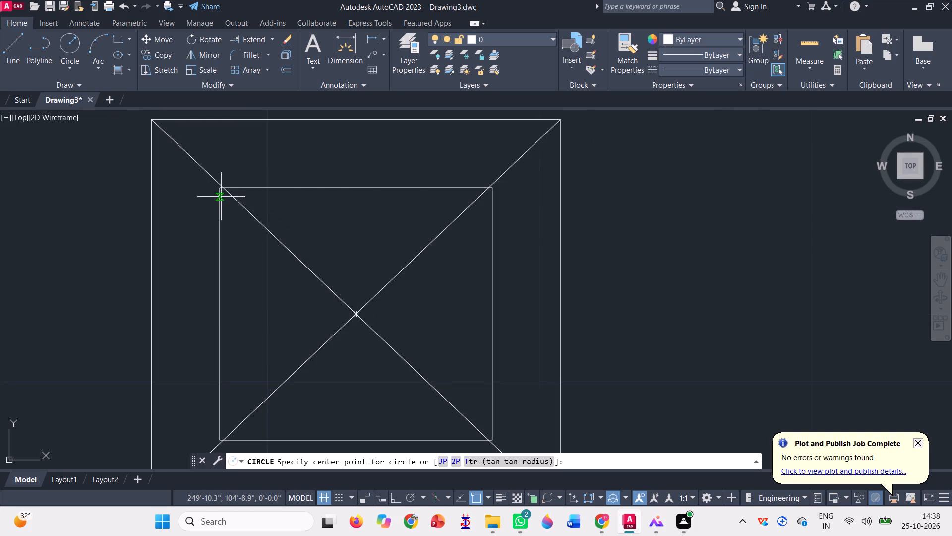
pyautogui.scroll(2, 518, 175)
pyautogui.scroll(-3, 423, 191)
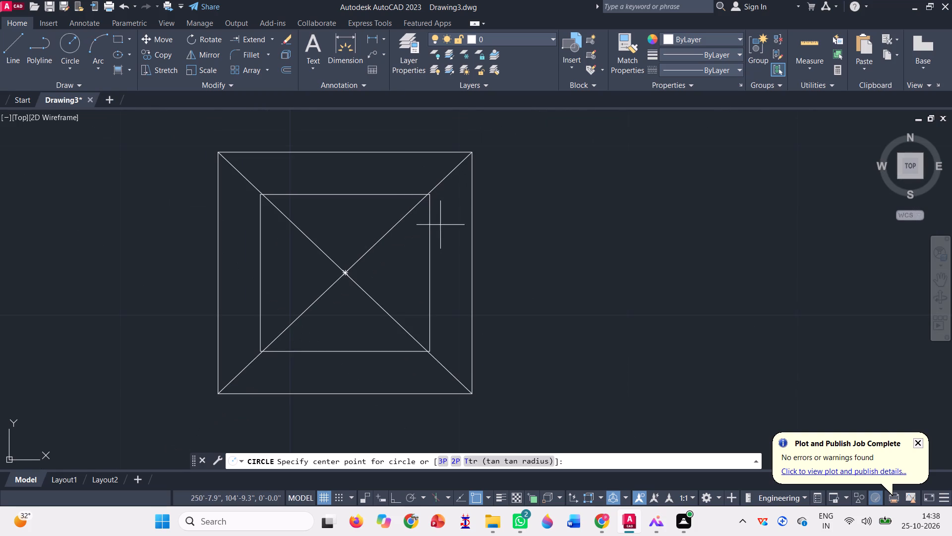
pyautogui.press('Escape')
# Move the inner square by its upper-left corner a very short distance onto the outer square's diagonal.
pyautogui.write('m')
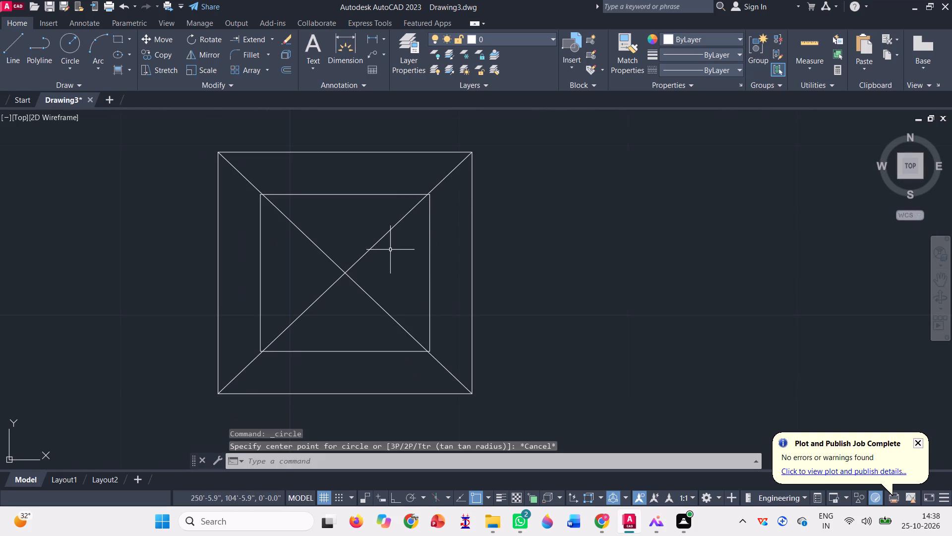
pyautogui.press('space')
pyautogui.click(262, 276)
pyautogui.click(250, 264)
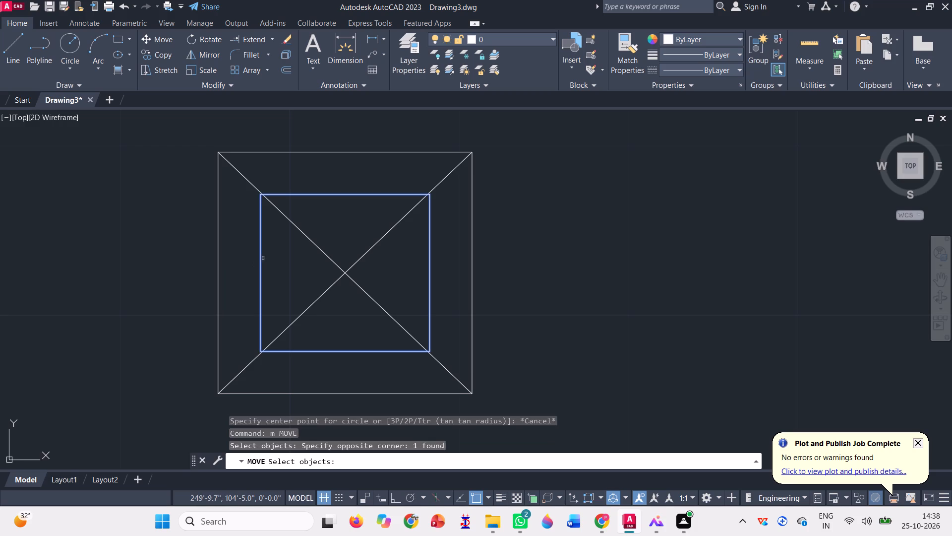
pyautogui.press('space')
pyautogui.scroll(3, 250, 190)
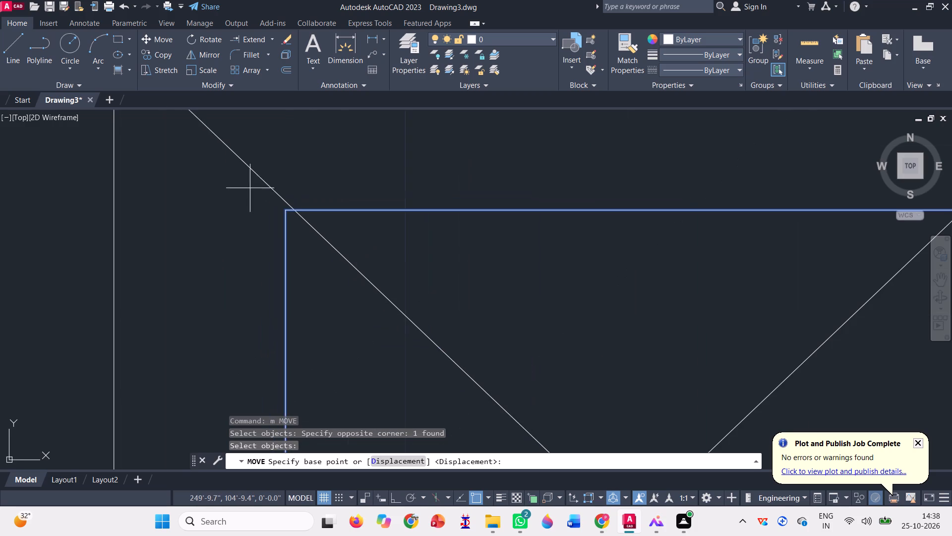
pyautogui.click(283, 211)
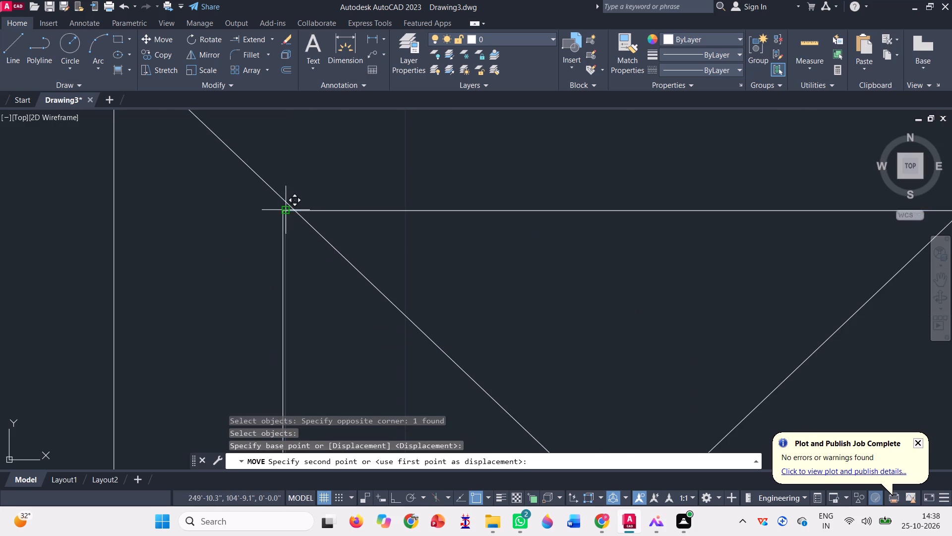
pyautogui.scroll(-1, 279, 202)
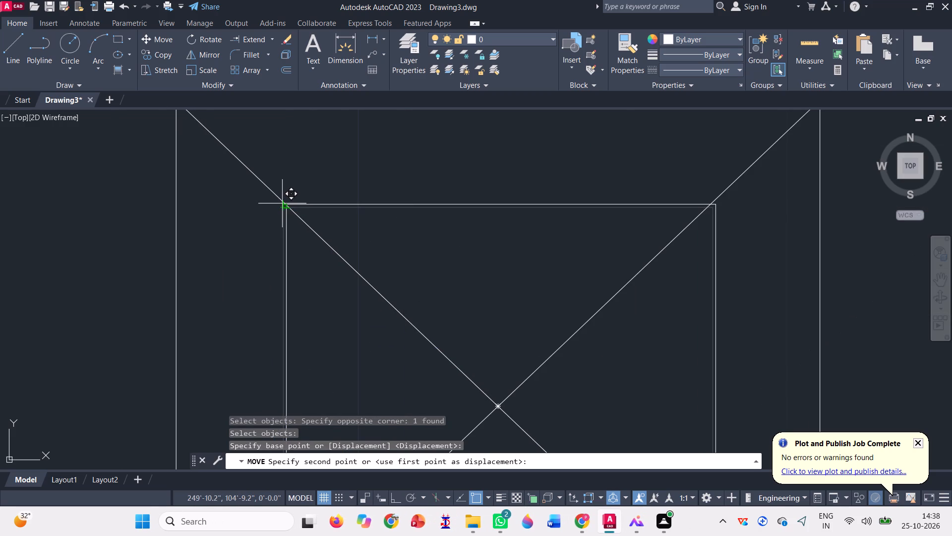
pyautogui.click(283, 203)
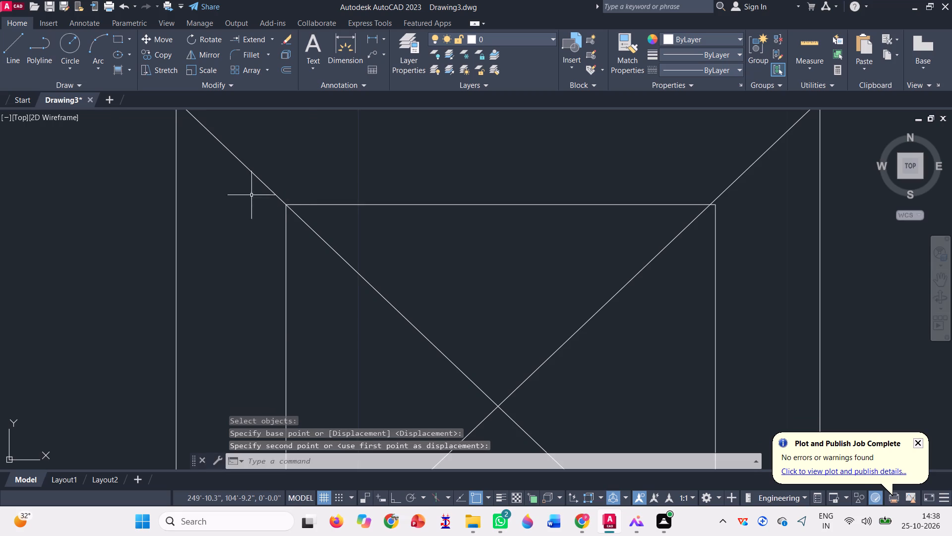
# Move the inner square by its geometric centre onto the intersection of the outer square's diagonals.
pyautogui.scroll(-2, 251, 188)
pyautogui.press('Escape')
pyautogui.click(278, 255)
pyautogui.click(256, 247)
pyautogui.write('m')
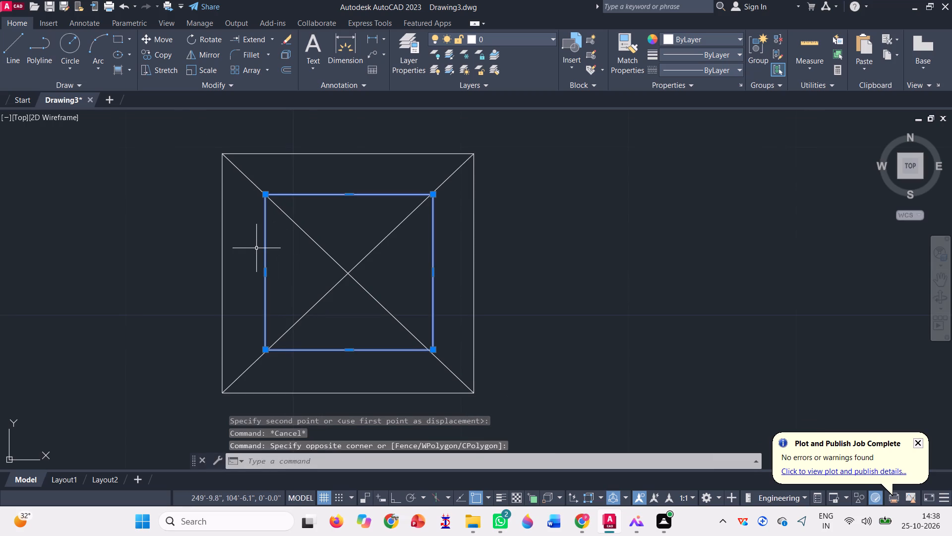
pyautogui.press('space')
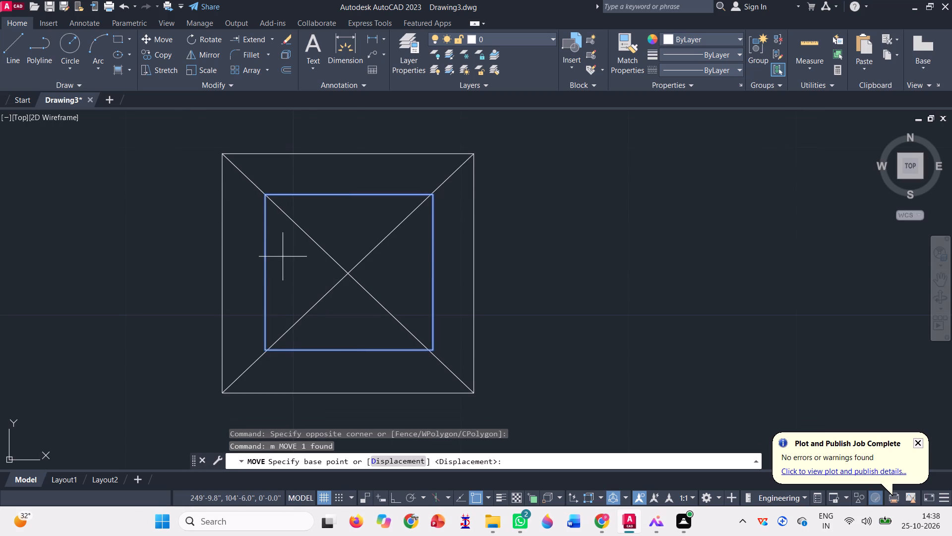
pyautogui.scroll(3, 321, 259)
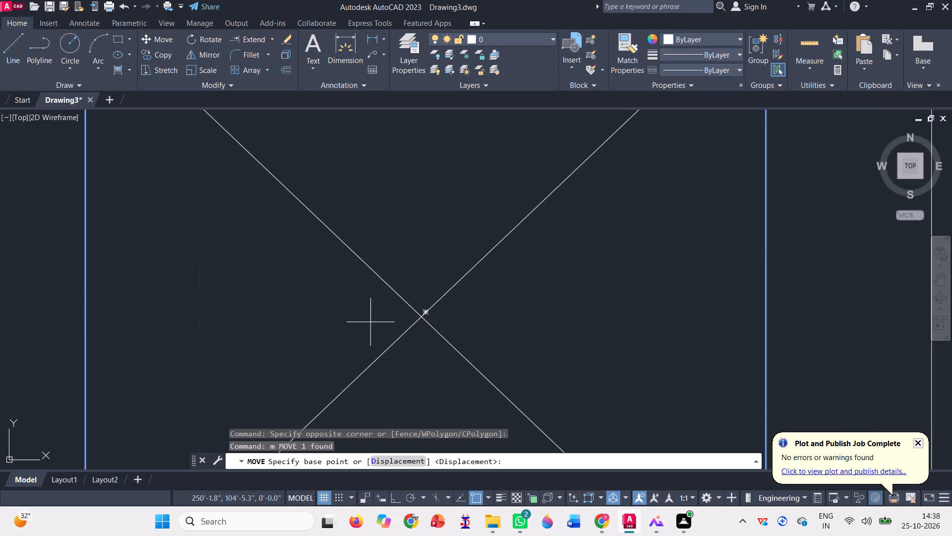
pyautogui.click(424, 311)
pyautogui.scroll(-3, 429, 283)
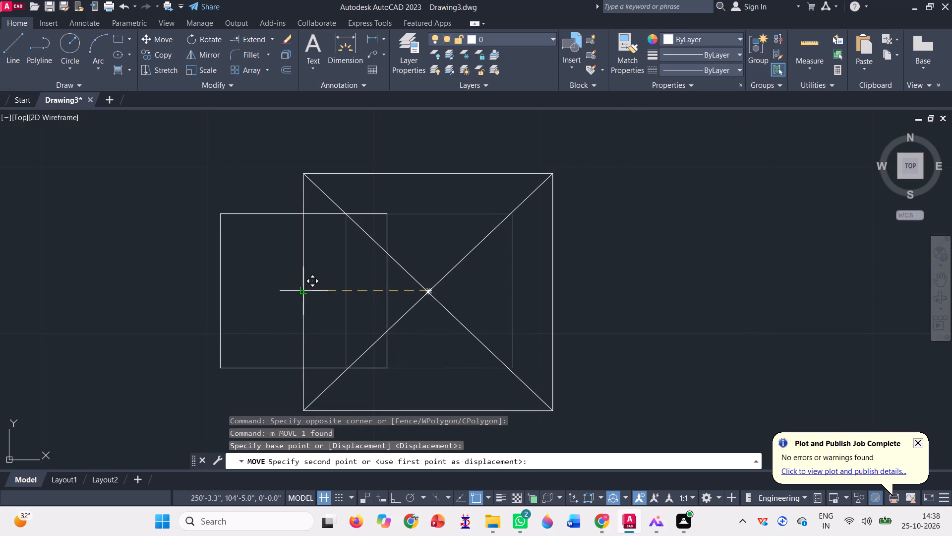
pyautogui.scroll(4, 422, 291)
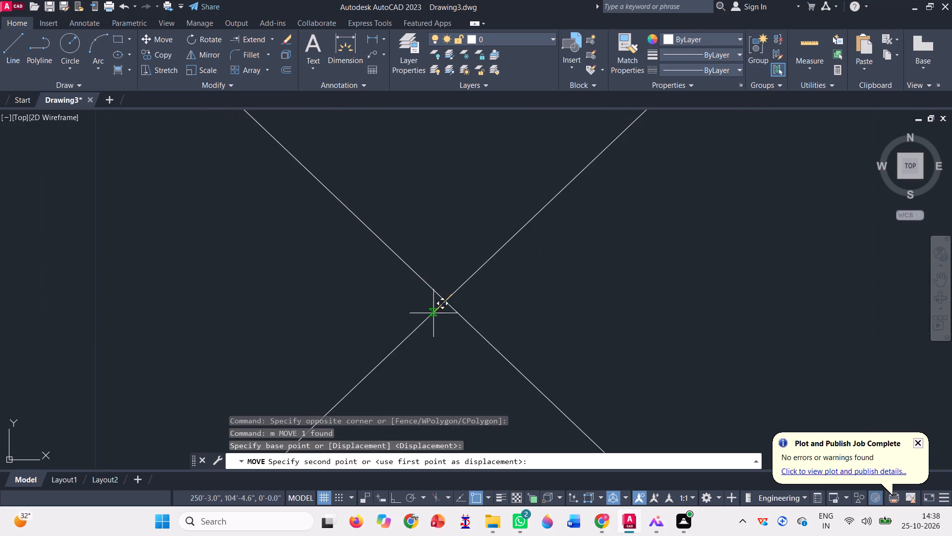
pyautogui.click(446, 301)
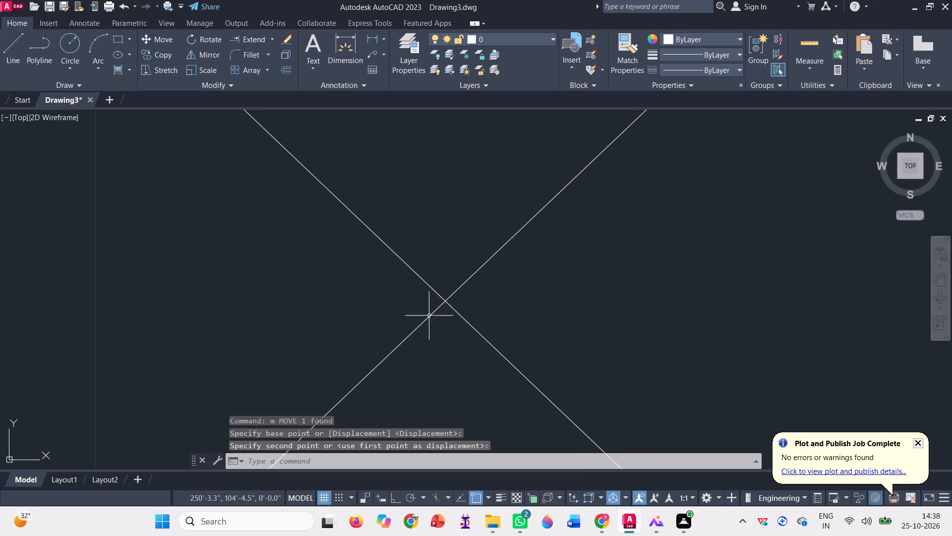
pyautogui.scroll(-4, 391, 294)
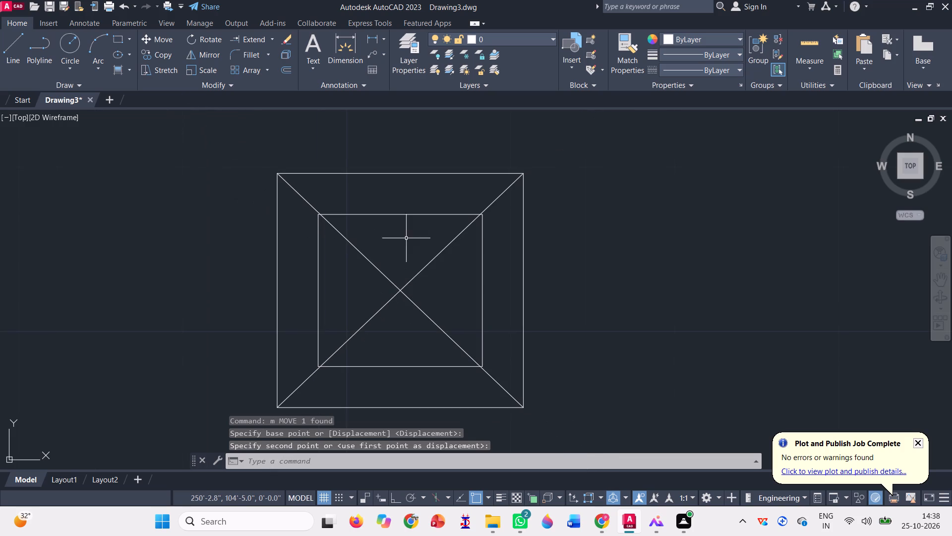
pyautogui.scroll(2, 406, 235)
pyautogui.scroll(-2, 298, 312)
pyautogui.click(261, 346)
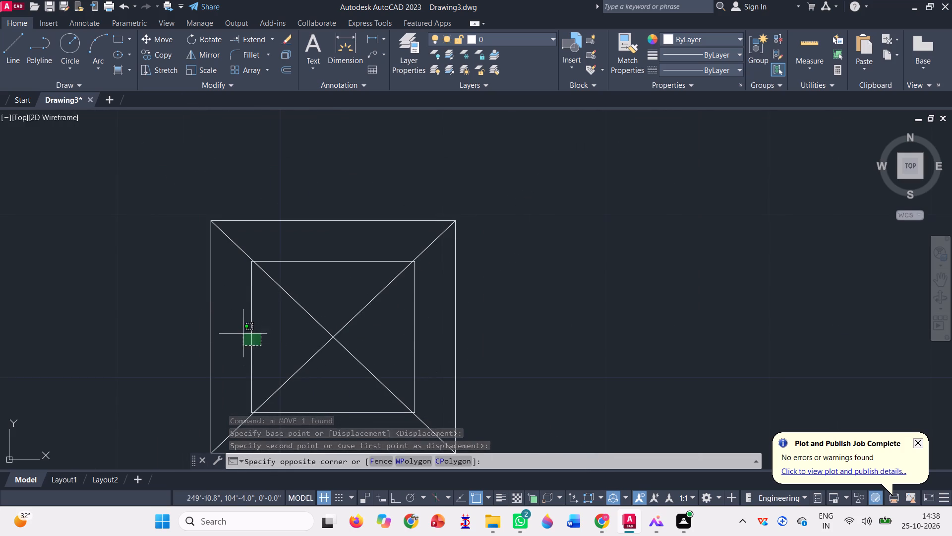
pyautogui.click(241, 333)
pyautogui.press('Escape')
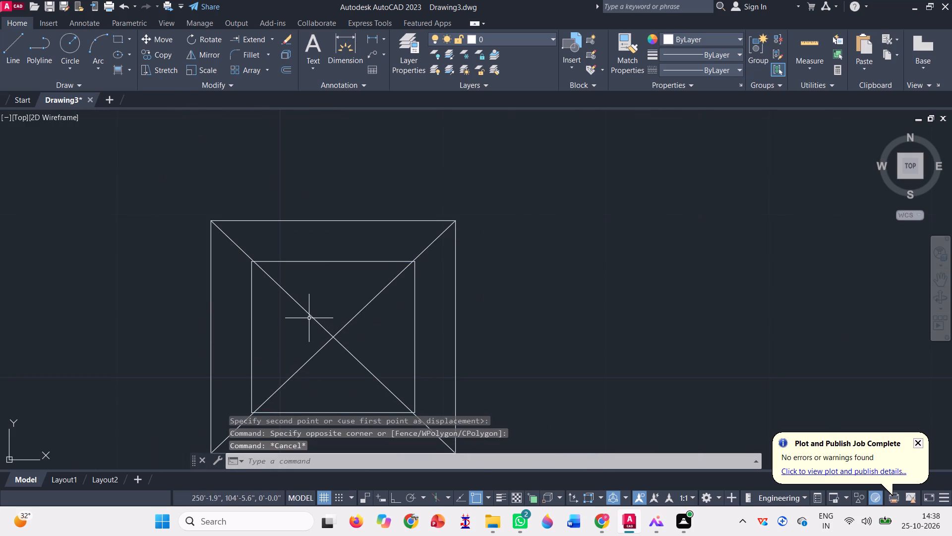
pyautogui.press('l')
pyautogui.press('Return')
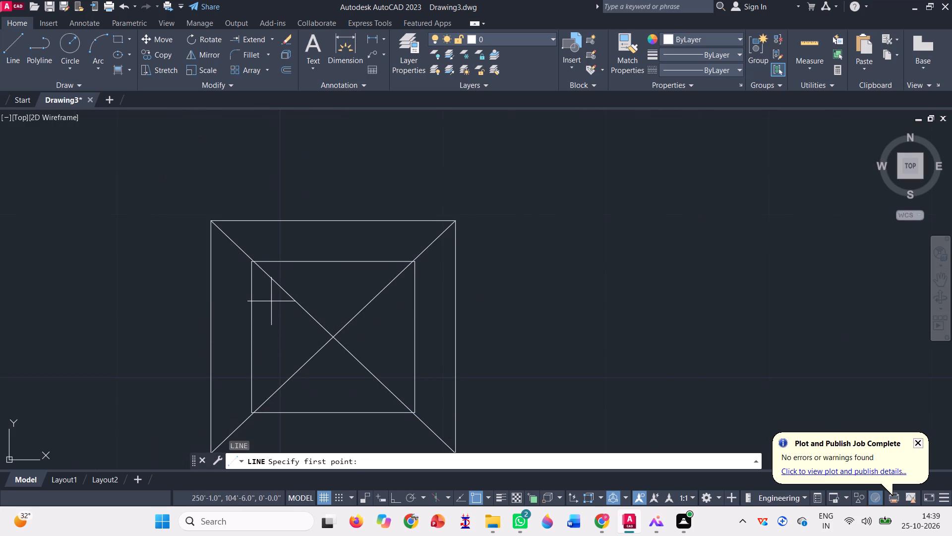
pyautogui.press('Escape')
# Move the inner square by its right-edge midpoint out to the clear space right of the outer square.
pyautogui.click(265, 342)
pyautogui.click(252, 341)
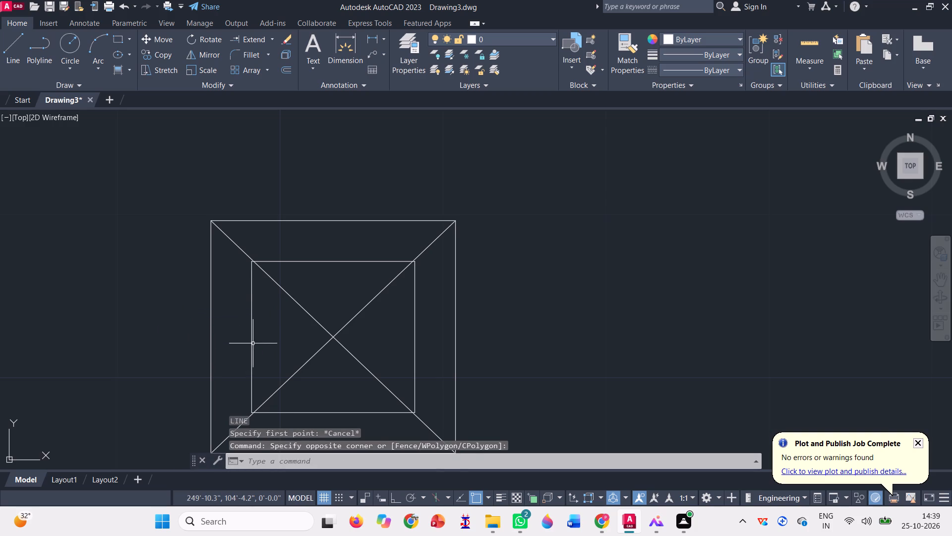
pyautogui.click(246, 336)
pyautogui.click(263, 350)
pyautogui.click(257, 347)
pyautogui.click(240, 337)
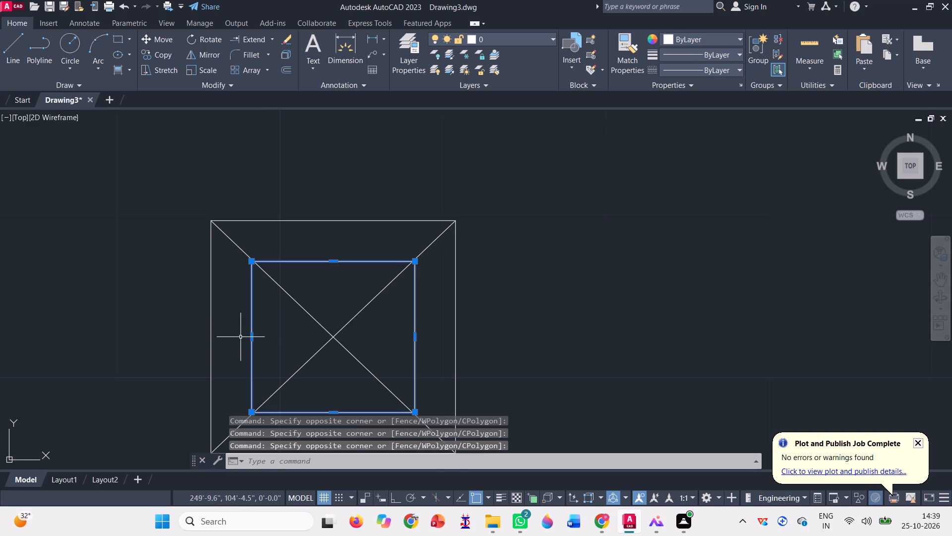
pyautogui.scroll(-2, 248, 329)
pyautogui.write('m')
pyautogui.press('space')
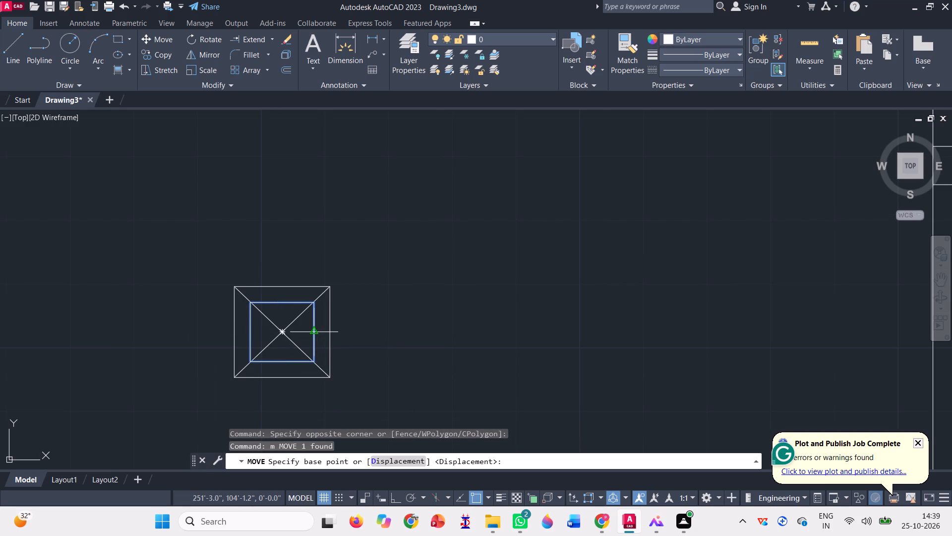
pyautogui.click(312, 330)
pyautogui.click(451, 323)
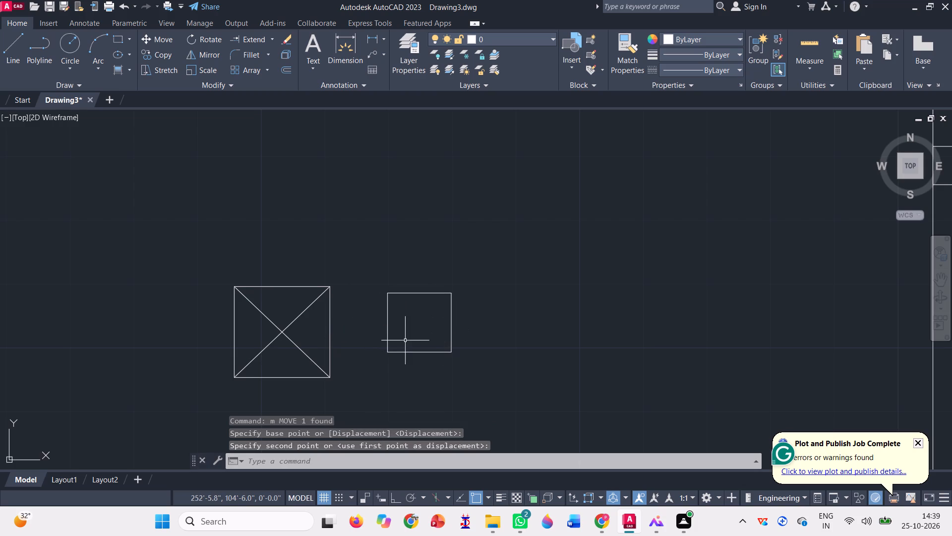
pyautogui.press('Escape')
# Draw both corner-to-corner diagonals across the separated smaller square.
pyautogui.press('l')
pyautogui.press('Return')
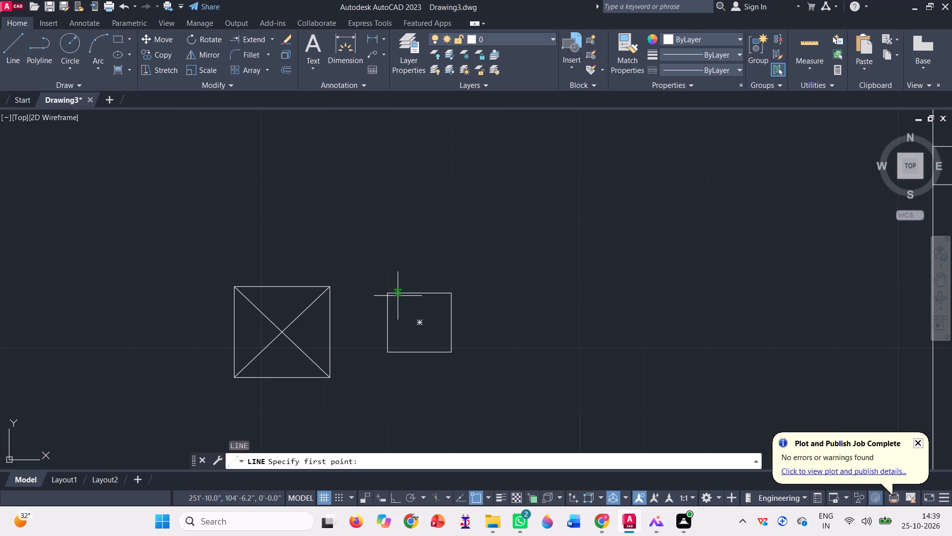
pyautogui.scroll(2, 398, 296)
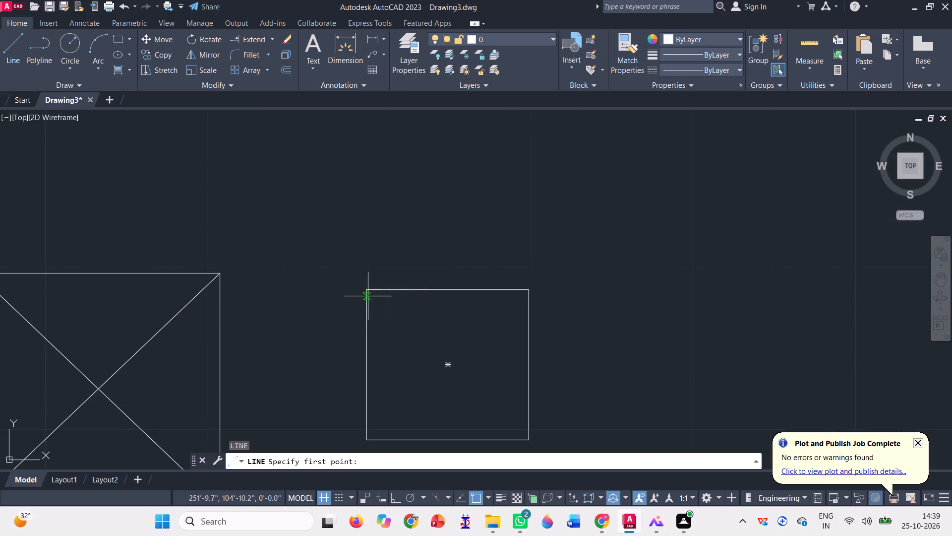
pyautogui.click(368, 287)
pyautogui.scroll(-1, 374, 292)
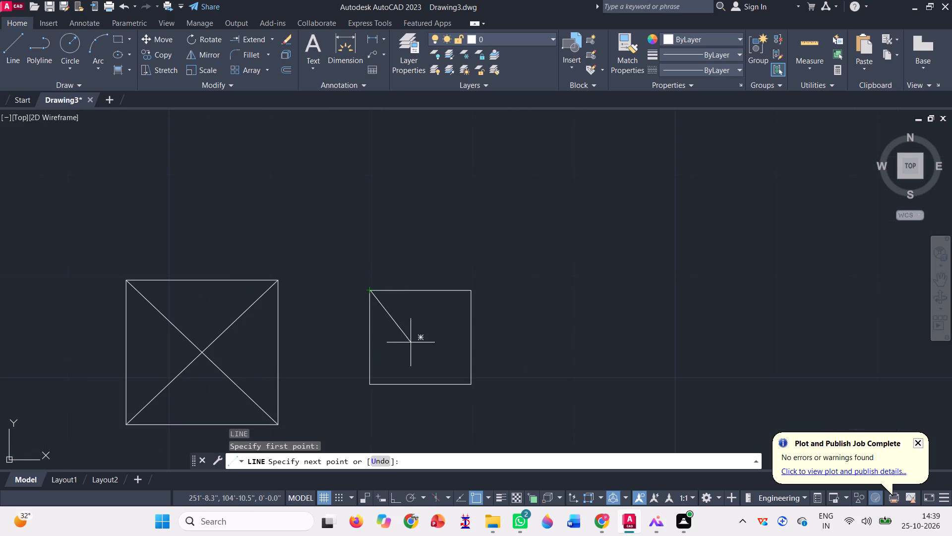
pyautogui.click(472, 382)
pyautogui.press('space')
pyautogui.write('l')
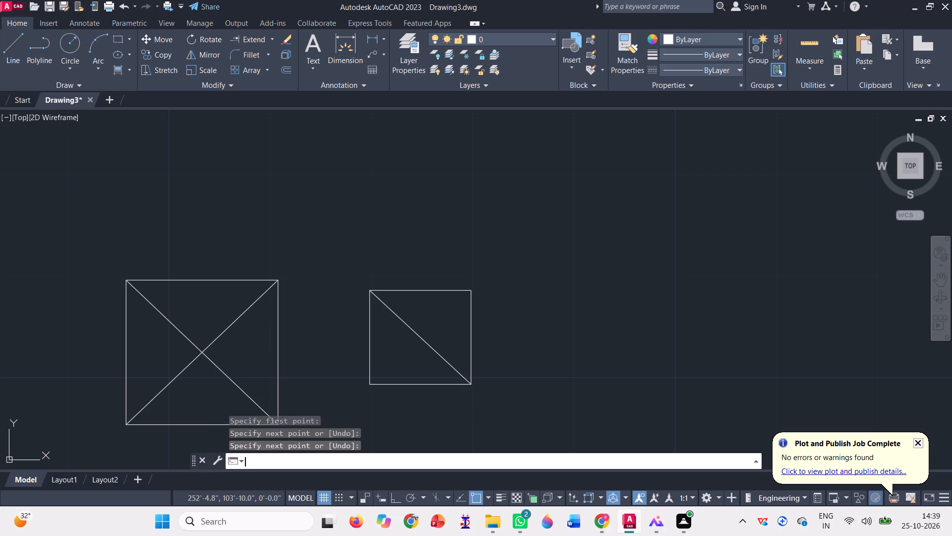
pyautogui.press('Return')
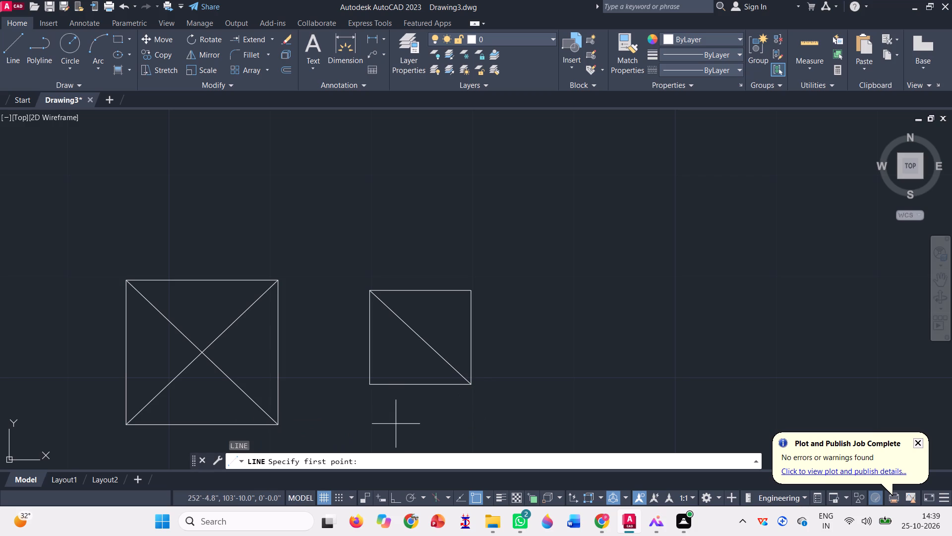
pyautogui.click(369, 380)
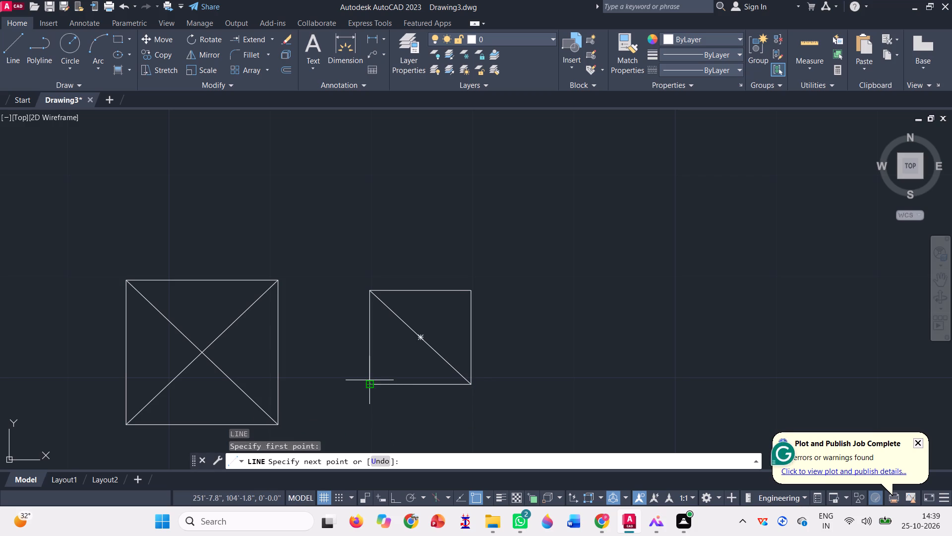
pyautogui.click(471, 289)
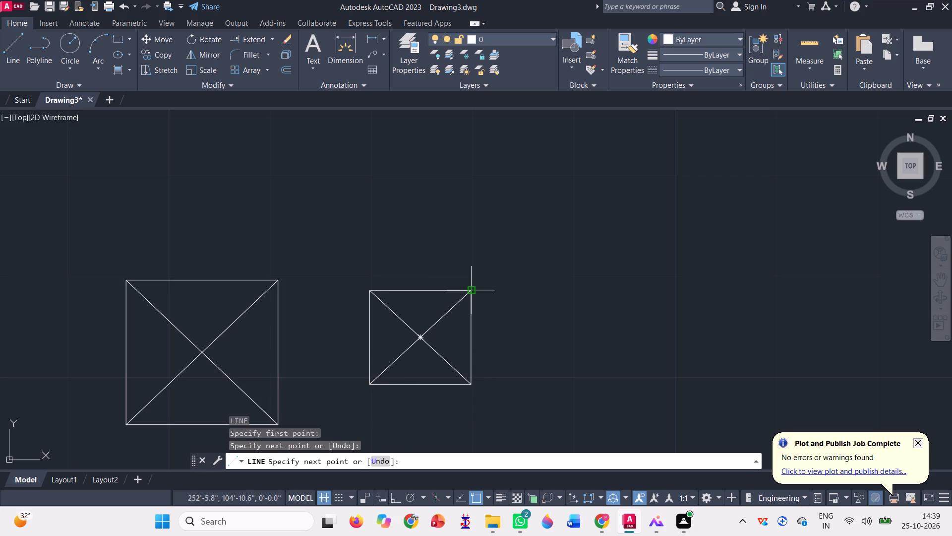
pyautogui.press('space')
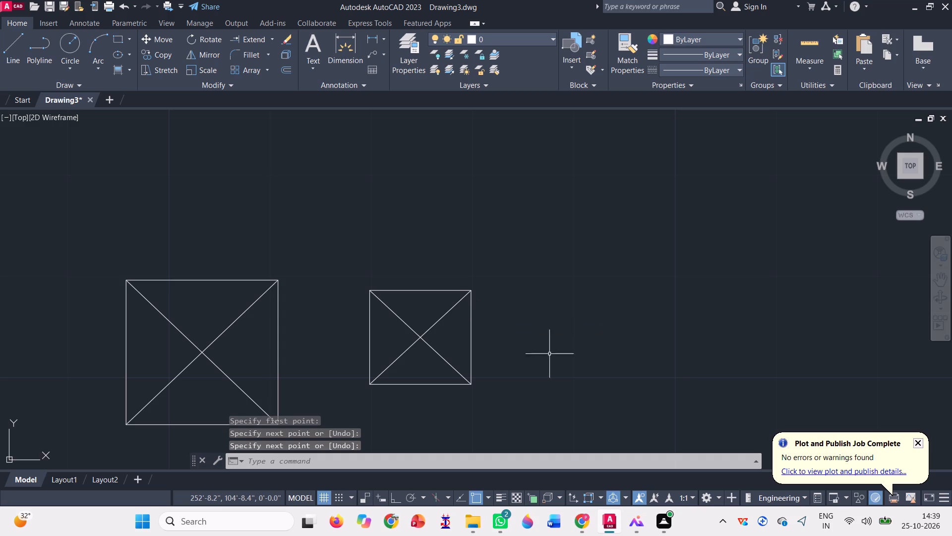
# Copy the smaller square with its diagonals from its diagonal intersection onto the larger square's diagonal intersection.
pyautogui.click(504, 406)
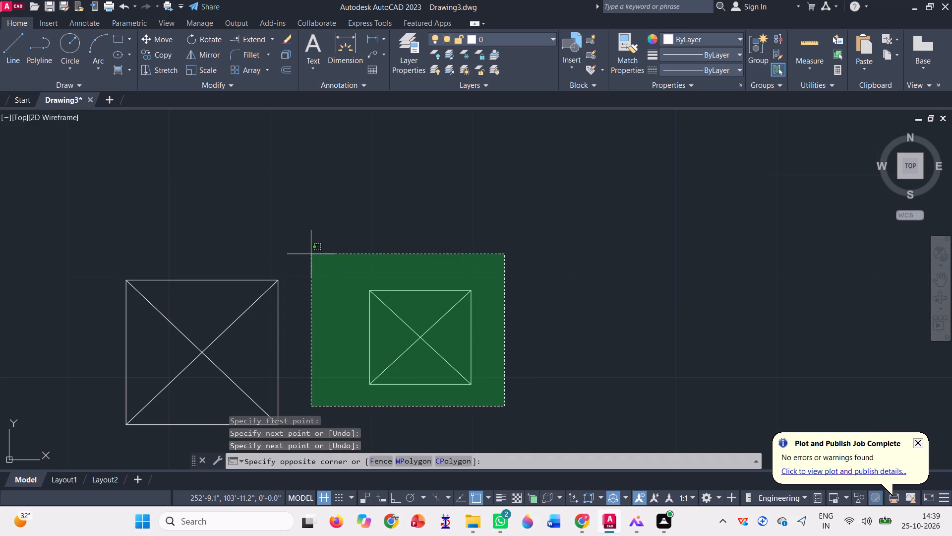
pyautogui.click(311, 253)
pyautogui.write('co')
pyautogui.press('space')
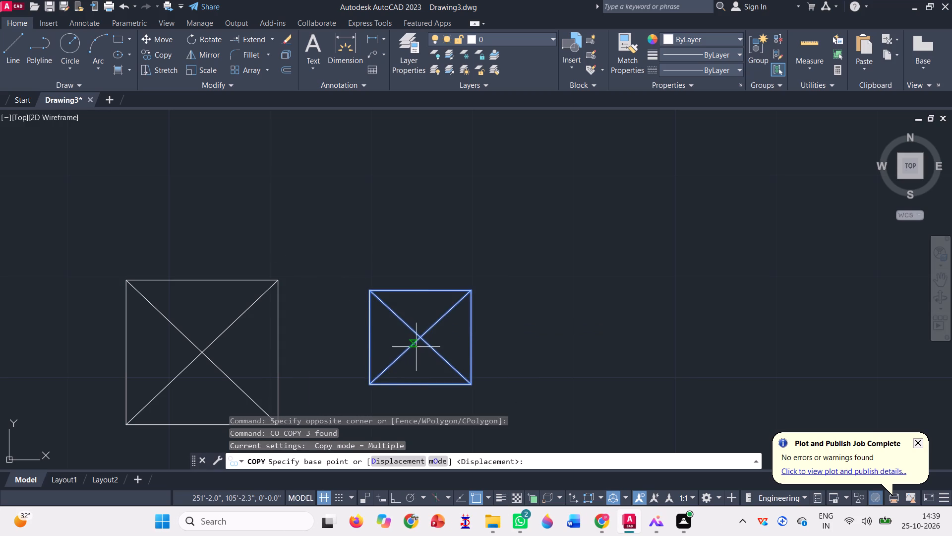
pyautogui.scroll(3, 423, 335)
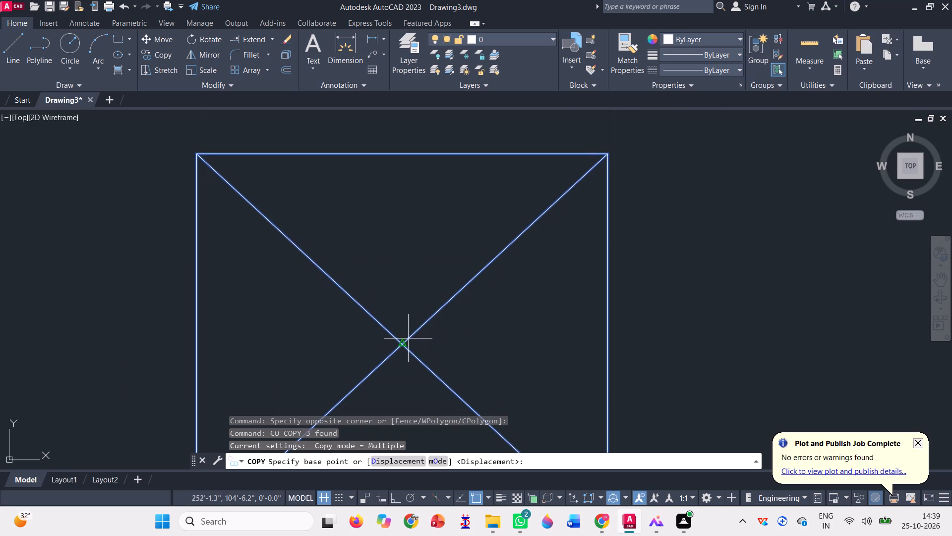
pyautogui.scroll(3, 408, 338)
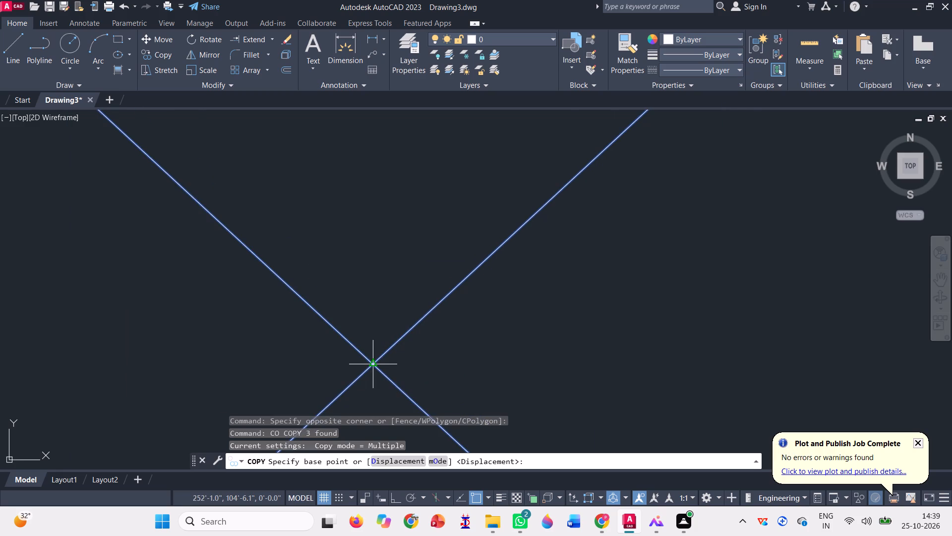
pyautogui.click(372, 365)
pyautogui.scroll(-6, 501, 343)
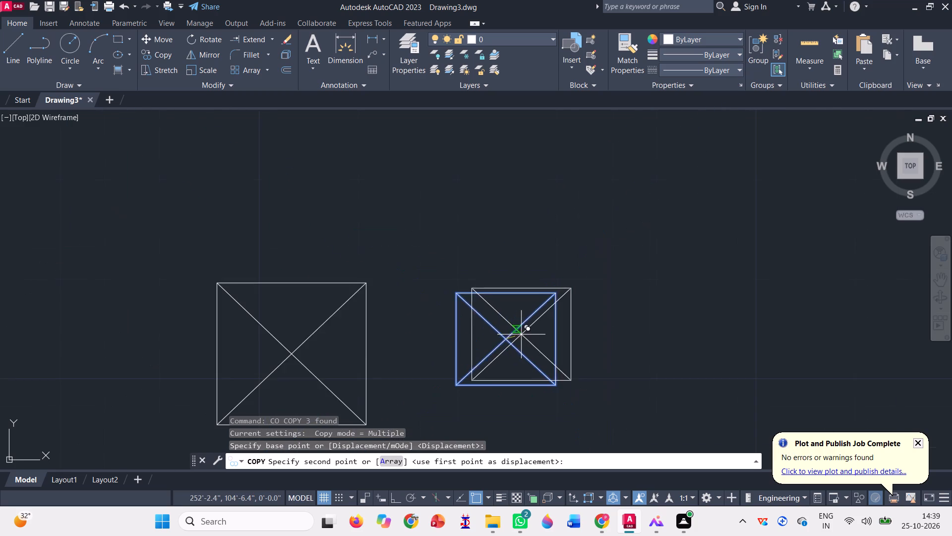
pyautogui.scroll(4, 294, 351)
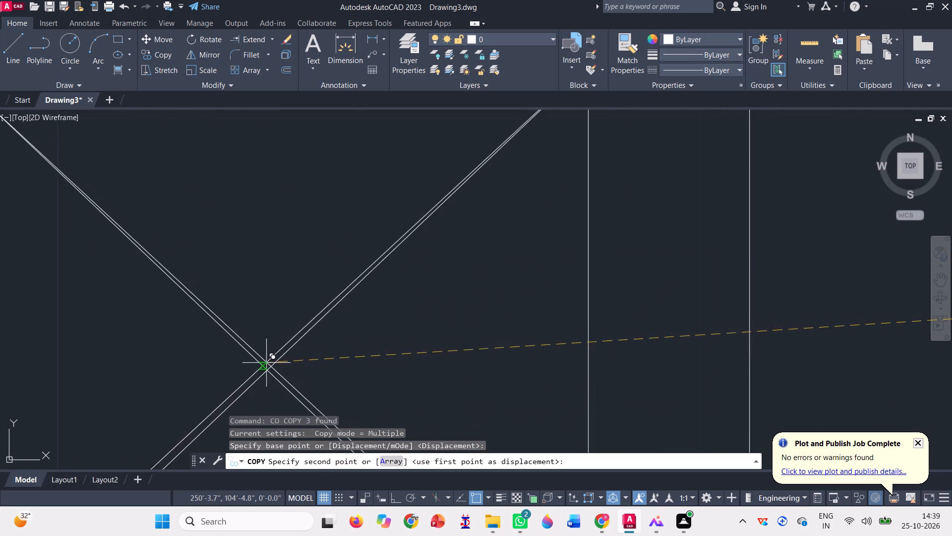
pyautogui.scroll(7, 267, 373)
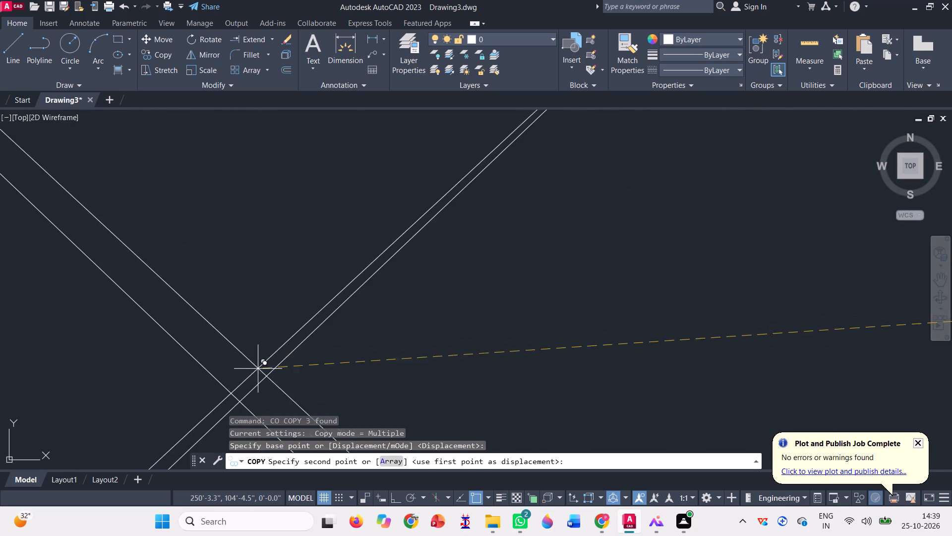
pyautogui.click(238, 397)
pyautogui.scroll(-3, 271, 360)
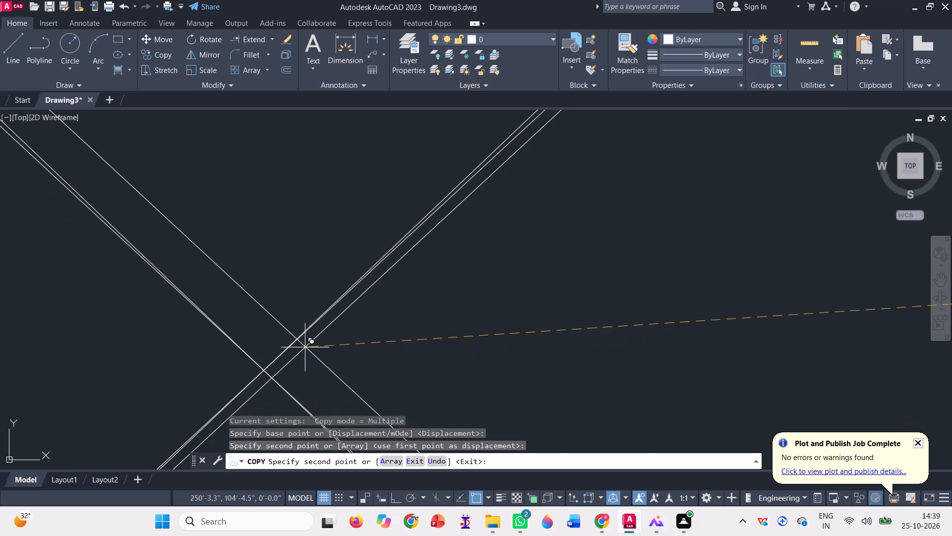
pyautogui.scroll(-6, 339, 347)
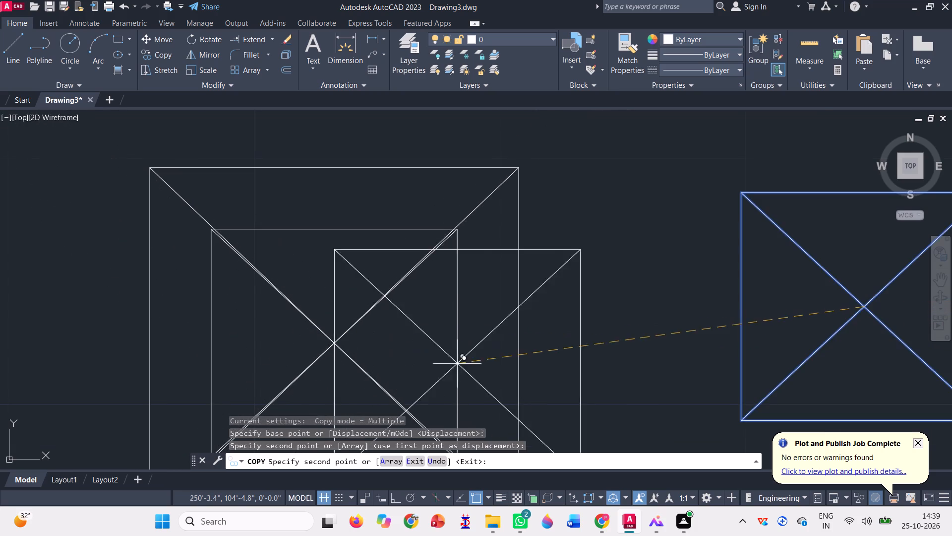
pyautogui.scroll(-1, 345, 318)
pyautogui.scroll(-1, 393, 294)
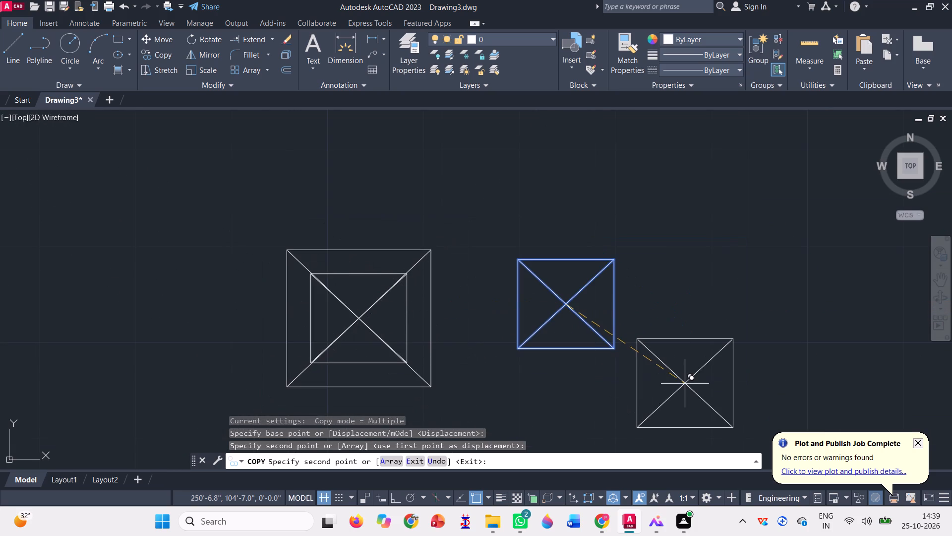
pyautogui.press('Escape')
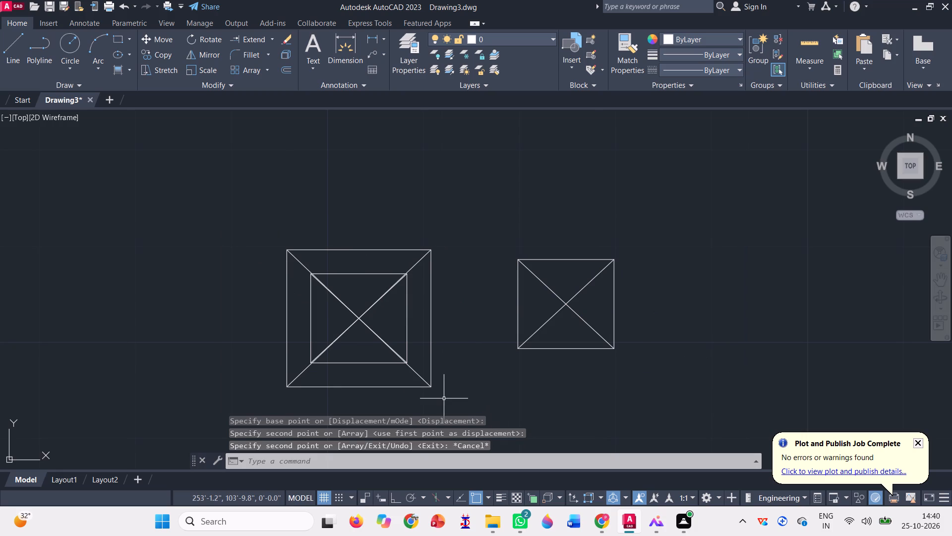
# Erase the larger square with its diagonals and the copied square inside it, keeping the separate smaller square.
pyautogui.click(443, 402)
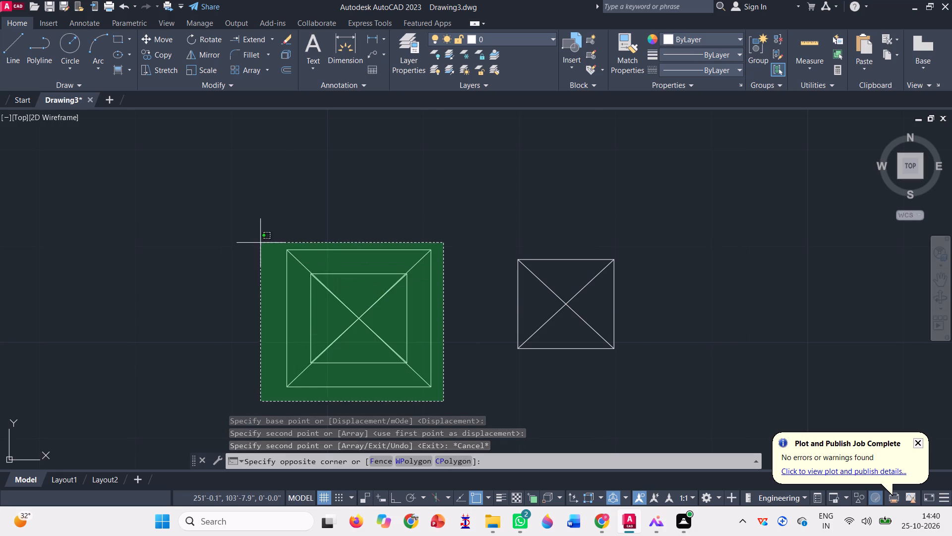
pyautogui.click(257, 217)
pyautogui.press('Delete')
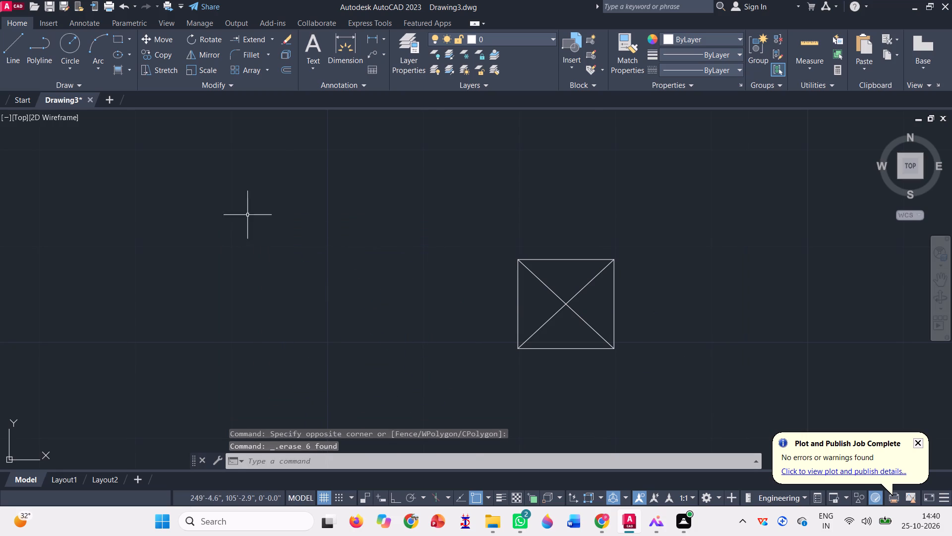
# Offset the remaining square outward by 0'-0.5" three times in succession, making three concentric outer squares.
pyautogui.click(285, 69)
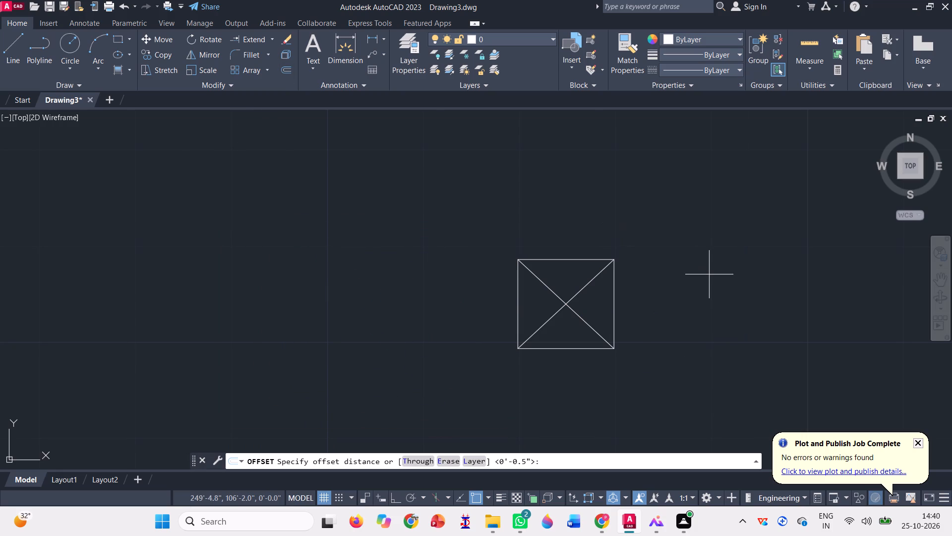
pyautogui.press('space')
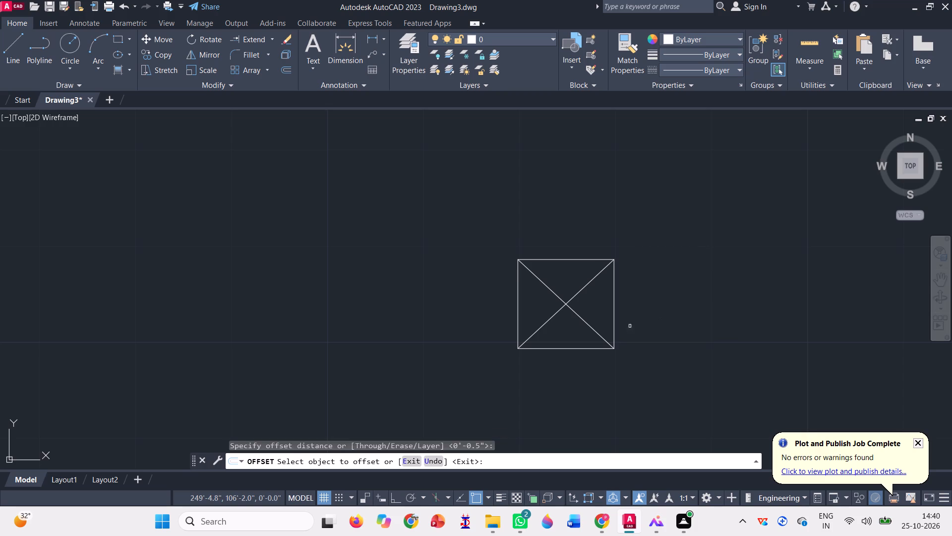
pyautogui.click(614, 315)
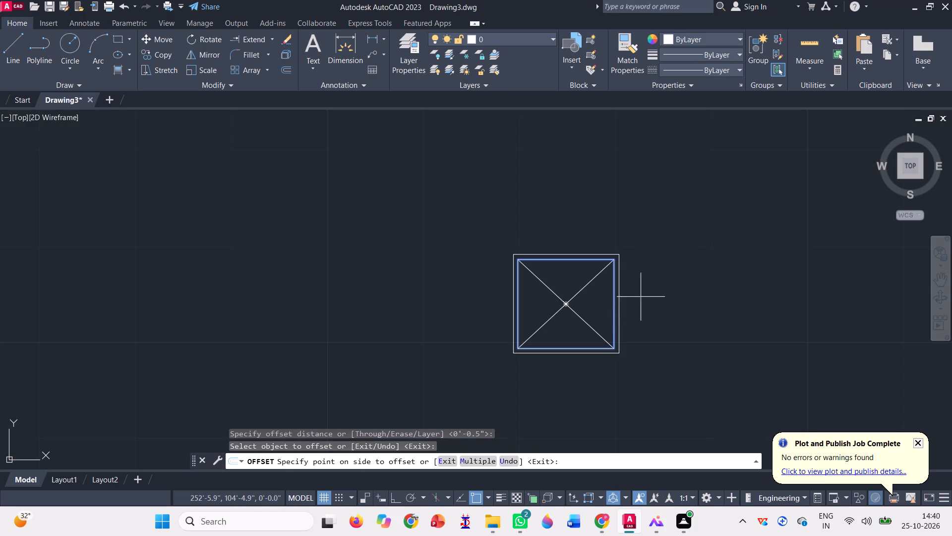
pyautogui.click(644, 292)
pyautogui.click(620, 301)
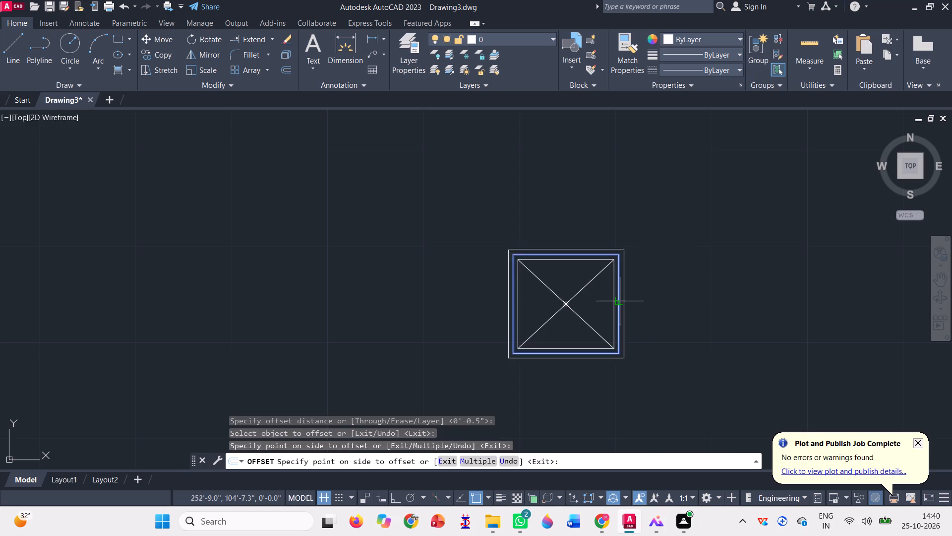
pyautogui.click(642, 282)
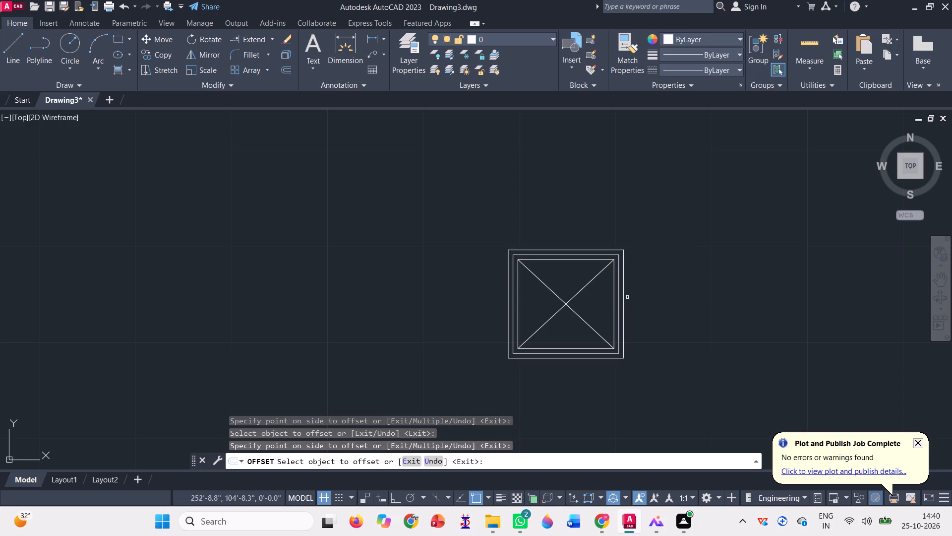
pyautogui.click(624, 295)
pyautogui.click(646, 281)
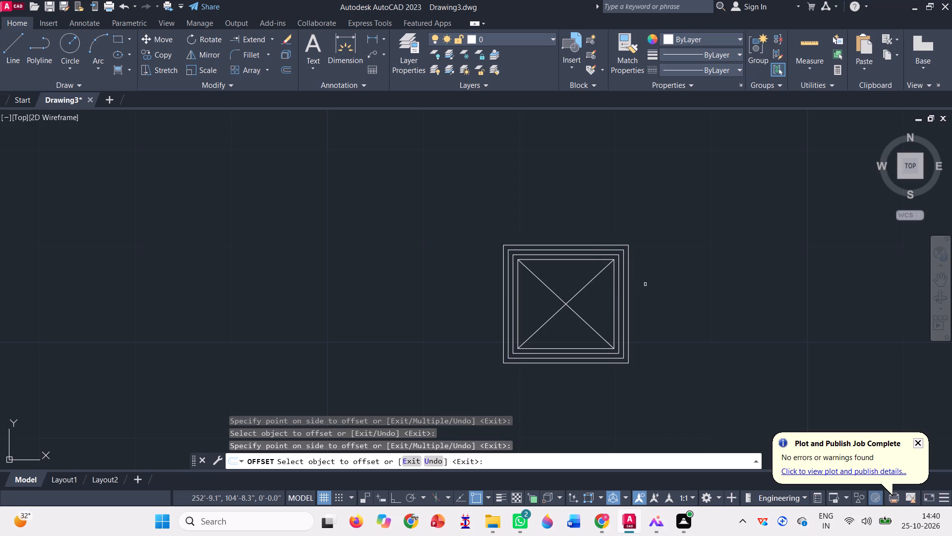
pyautogui.press('space')
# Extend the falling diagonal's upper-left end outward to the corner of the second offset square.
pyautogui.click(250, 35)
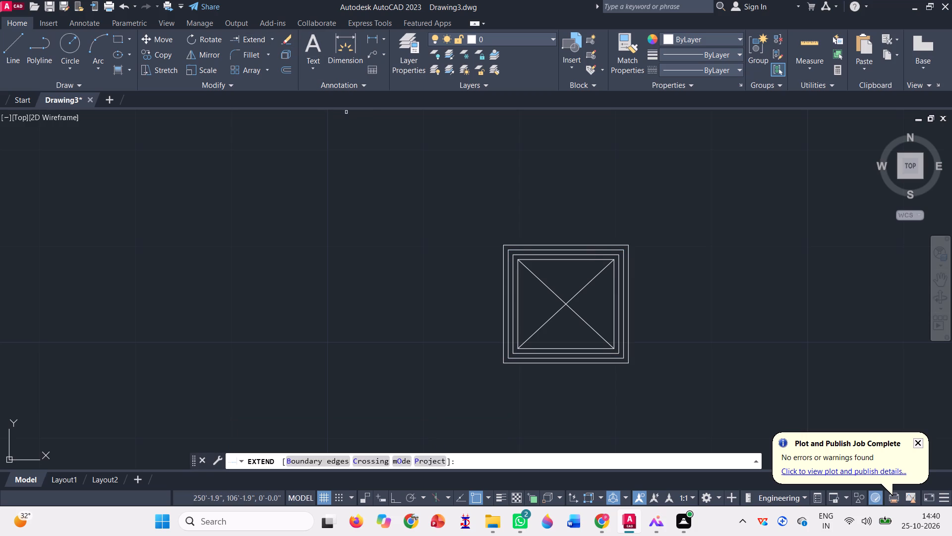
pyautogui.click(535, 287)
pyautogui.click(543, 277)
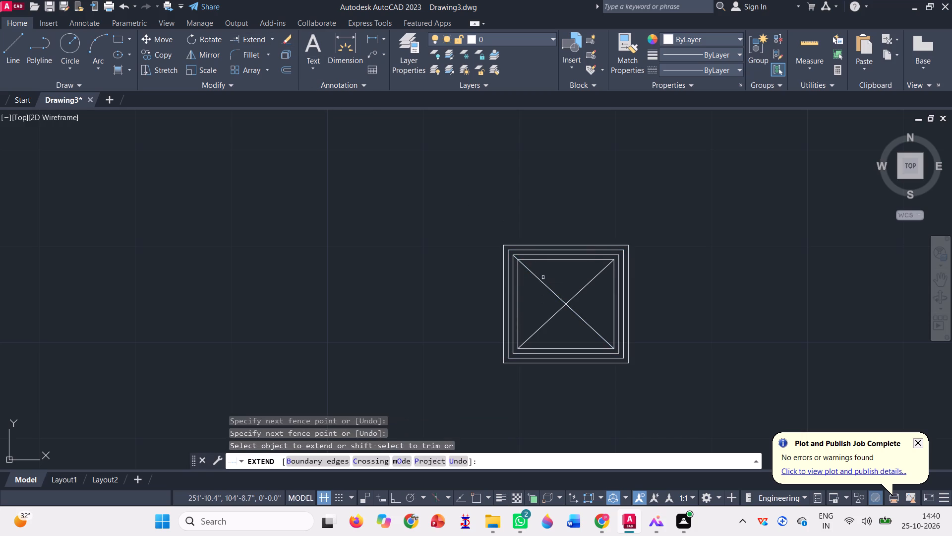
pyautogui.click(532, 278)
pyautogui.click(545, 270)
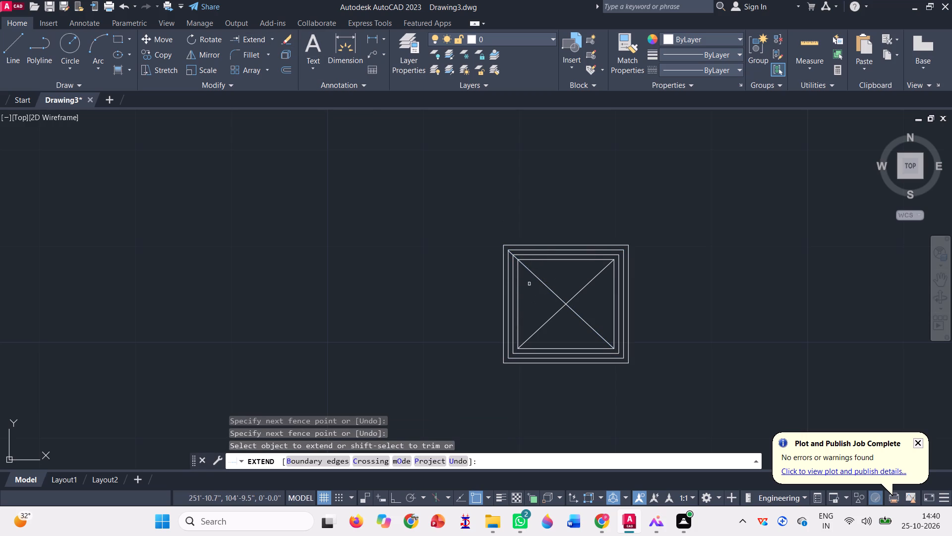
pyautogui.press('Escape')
# Erase both diagonals inside the innermost square.
pyautogui.click(554, 289)
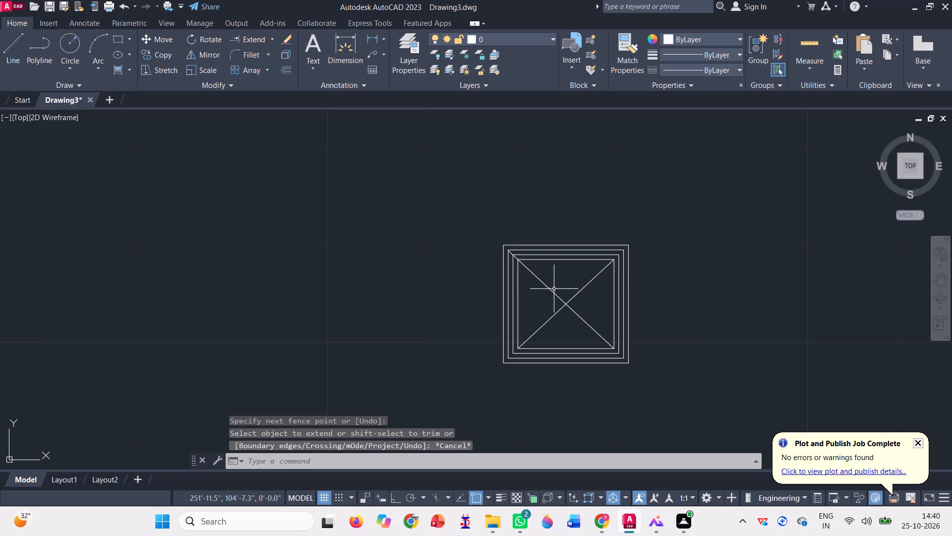
pyautogui.click(545, 289)
pyautogui.click(577, 300)
pyautogui.click(573, 294)
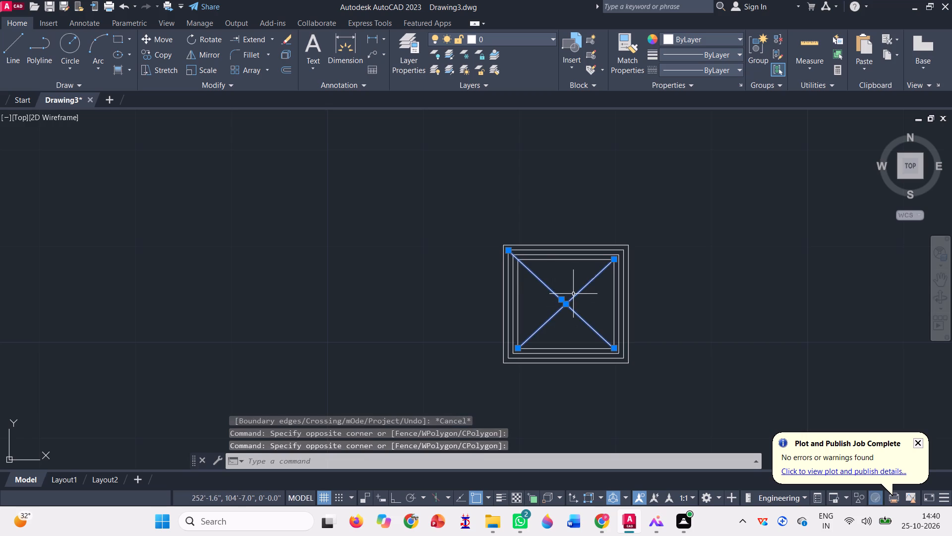
pyautogui.press('Delete')
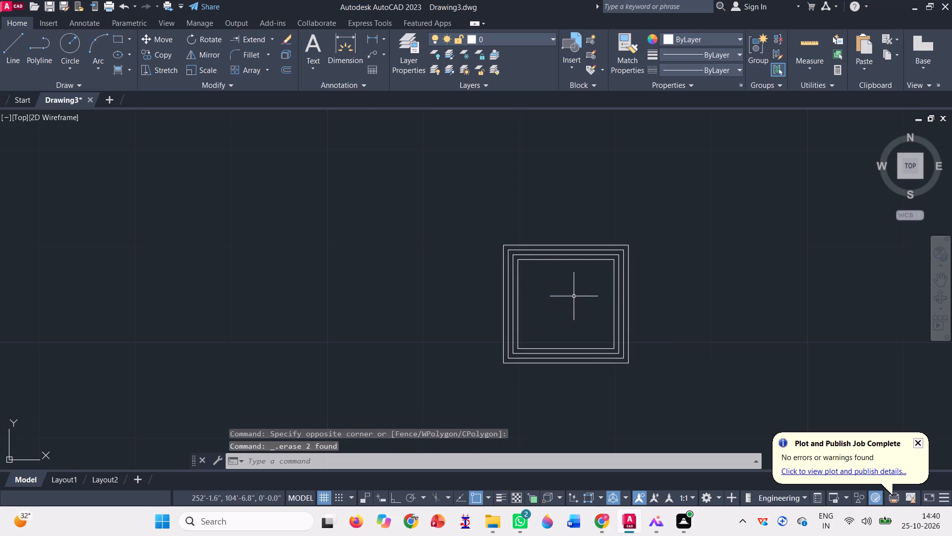
# Draw a circle centred on the innermost square's upper-left corner, with its radius reaching the adjacent offset square's corner.
pyautogui.click(76, 46)
pyautogui.scroll(3, 544, 280)
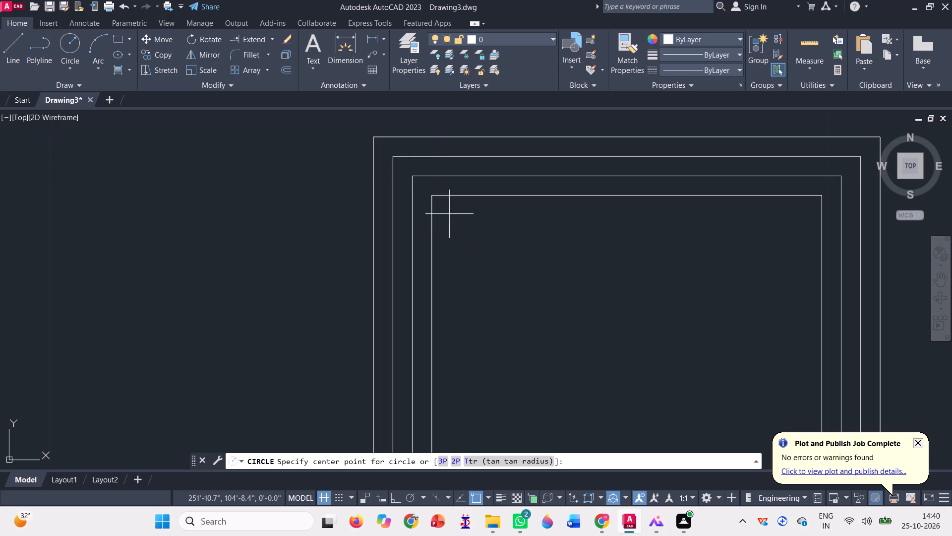
pyautogui.click(434, 193)
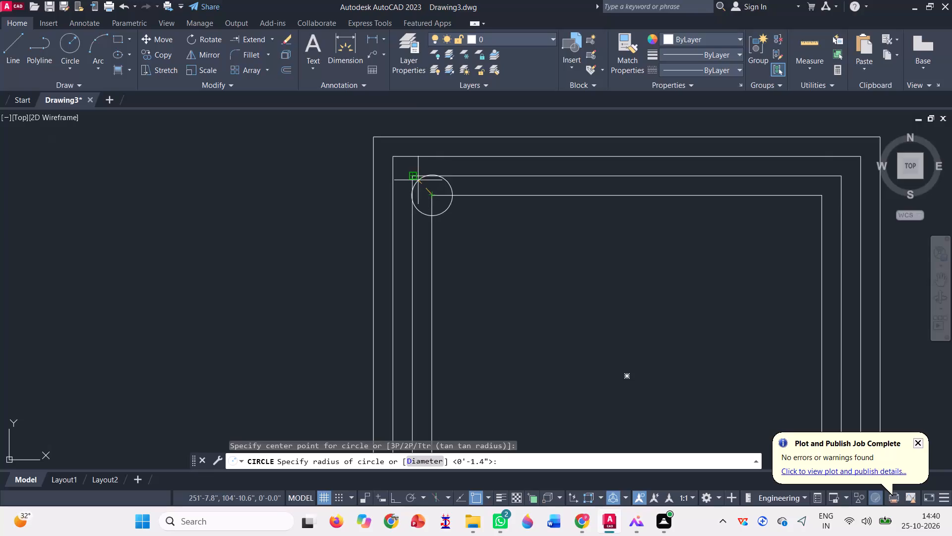
pyautogui.click(413, 174)
# Erase the two middle concentric squares, keeping the outermost and innermost ones.
pyautogui.scroll(-2, 455, 216)
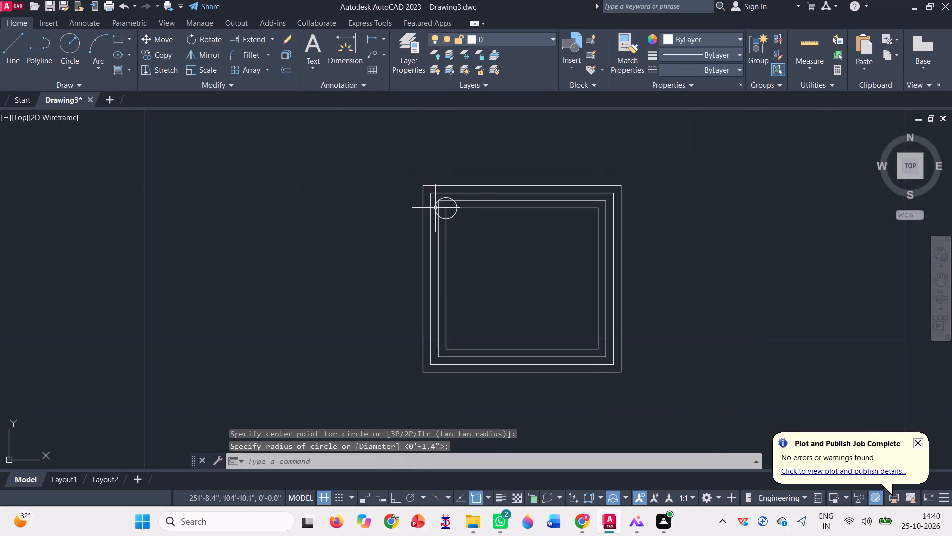
pyautogui.click(439, 253)
pyautogui.click(430, 247)
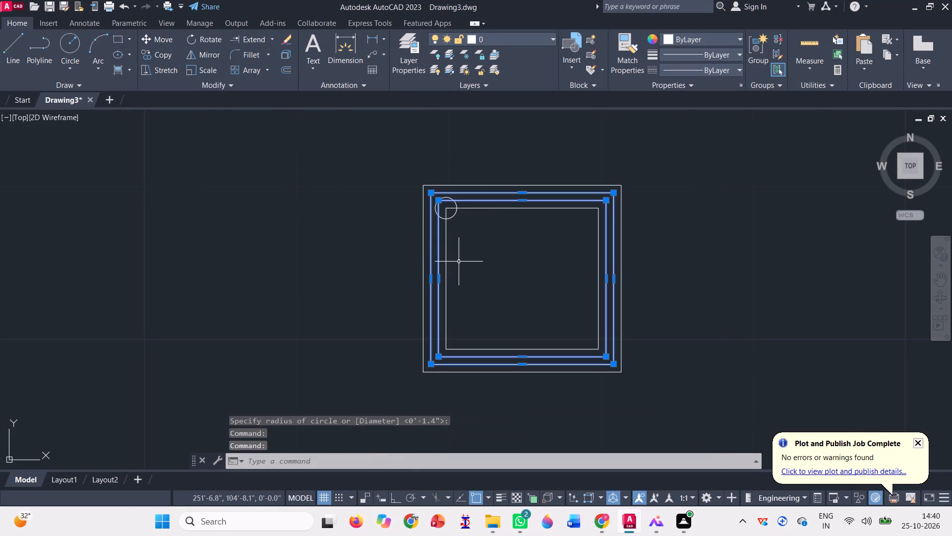
pyautogui.press('Delete')
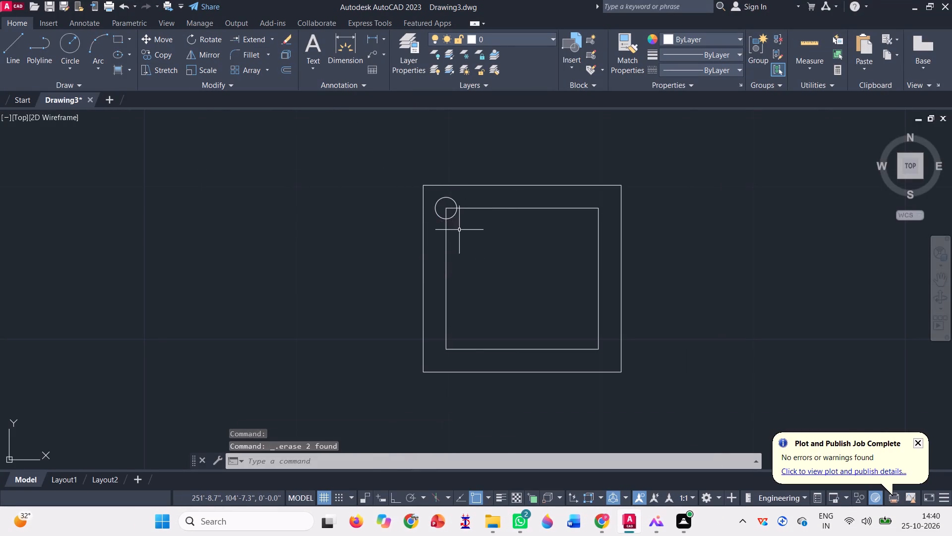
# Offset the innermost square inward by 0'-0.5".
pyautogui.click(283, 70)
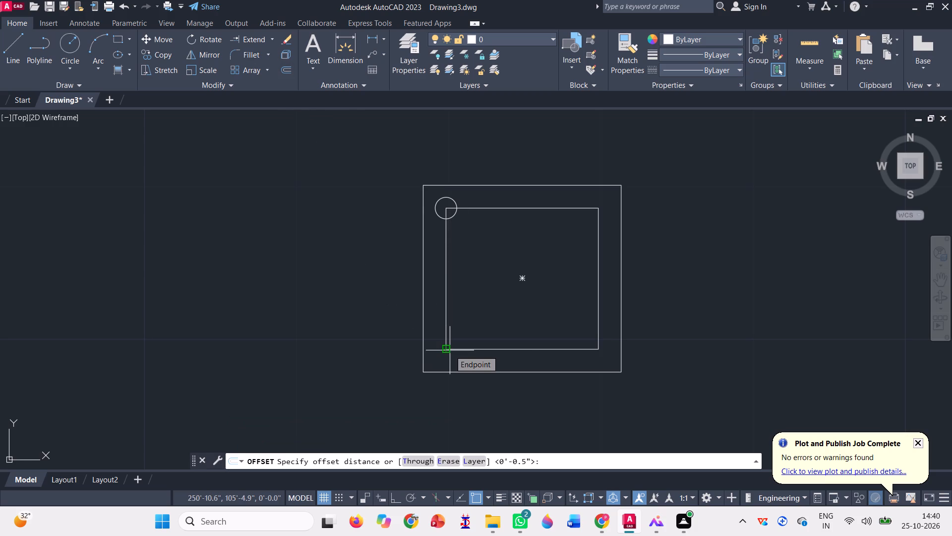
pyautogui.press('space')
pyautogui.click(445, 301)
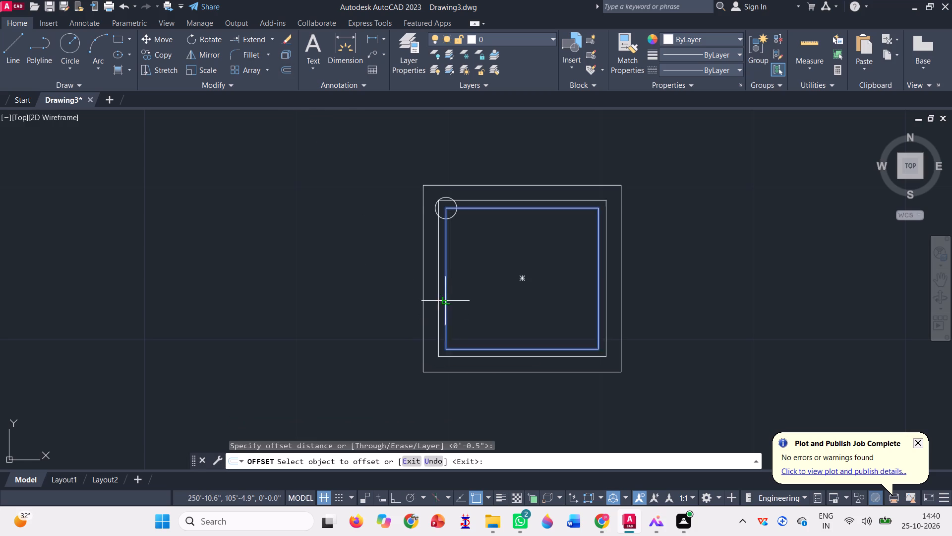
pyautogui.click(462, 307)
pyautogui.press('Escape')
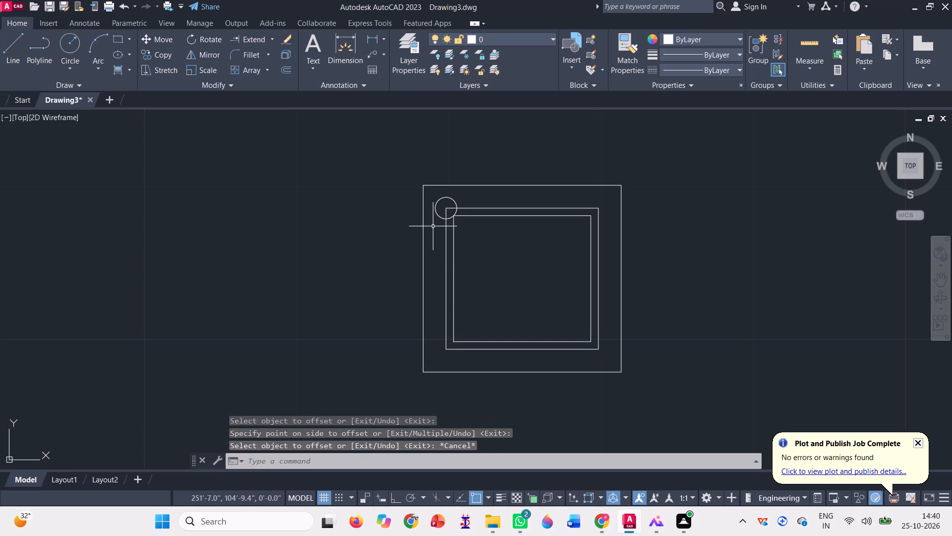
# Move the circle from its centre to the upper-left corner of the new inner square.
pyautogui.click(435, 211)
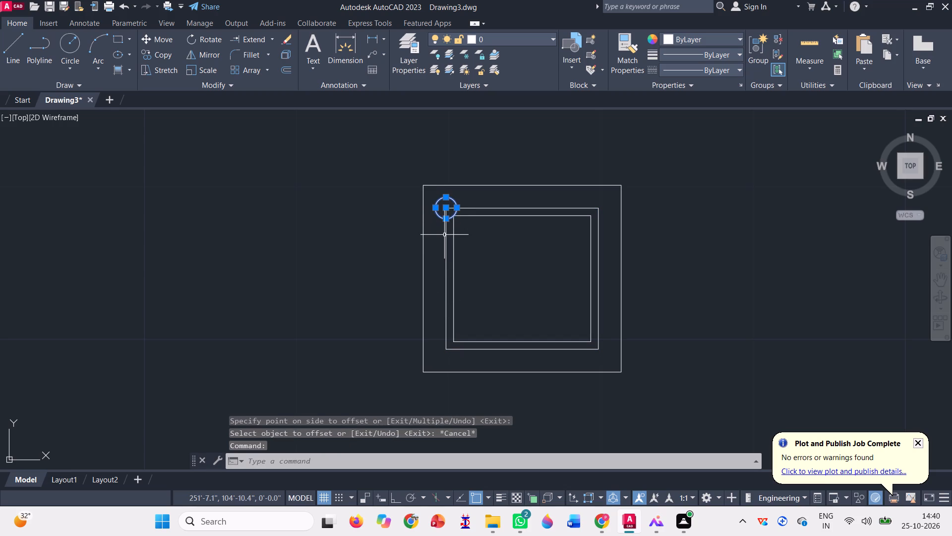
pyautogui.press('m')
pyautogui.press('space')
pyautogui.scroll(2, 447, 203)
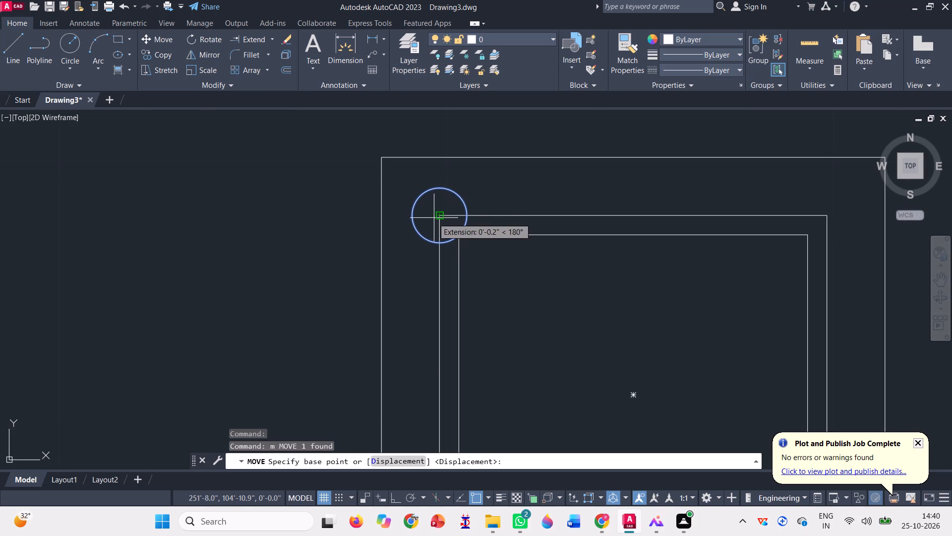
pyautogui.click(440, 212)
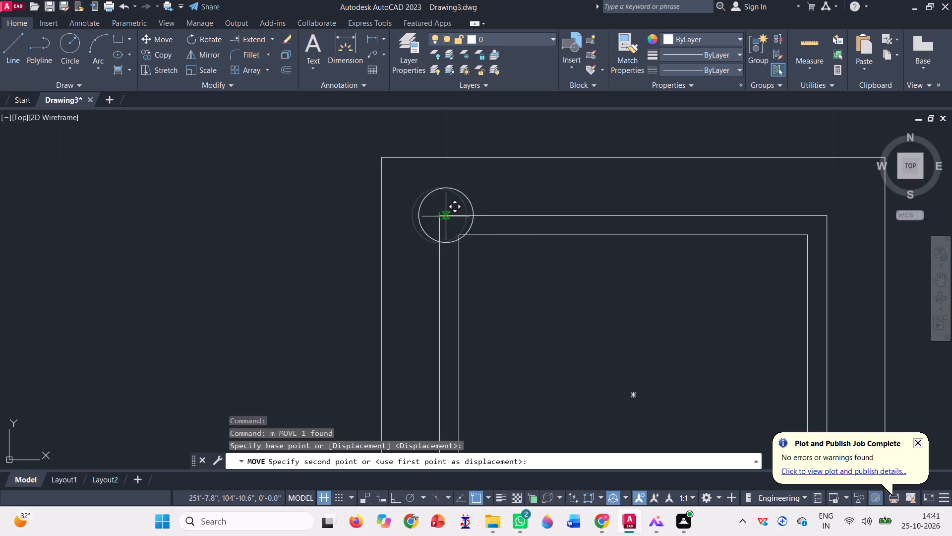
pyautogui.click(459, 232)
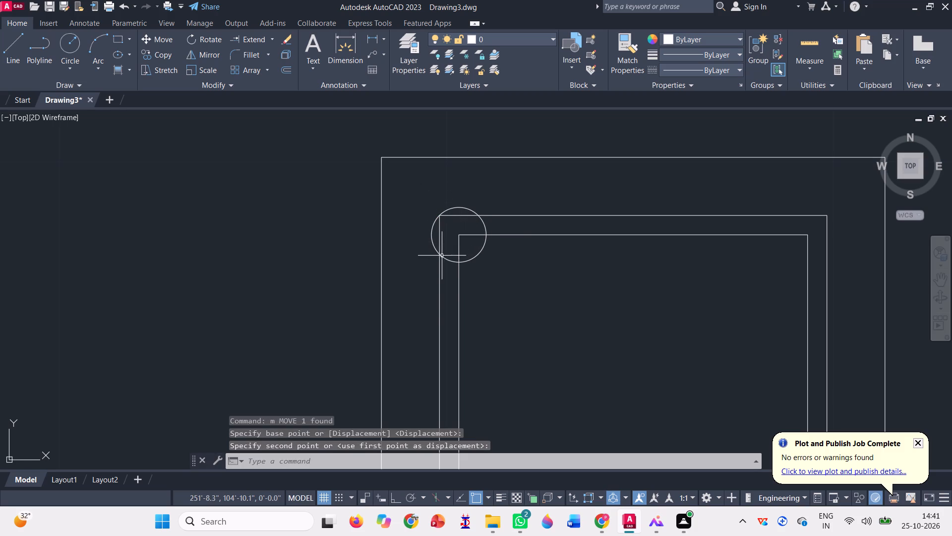
# Erase the middle square, keeping the outermost square and the new inner square.
pyautogui.click(440, 294)
pyautogui.press('Delete')
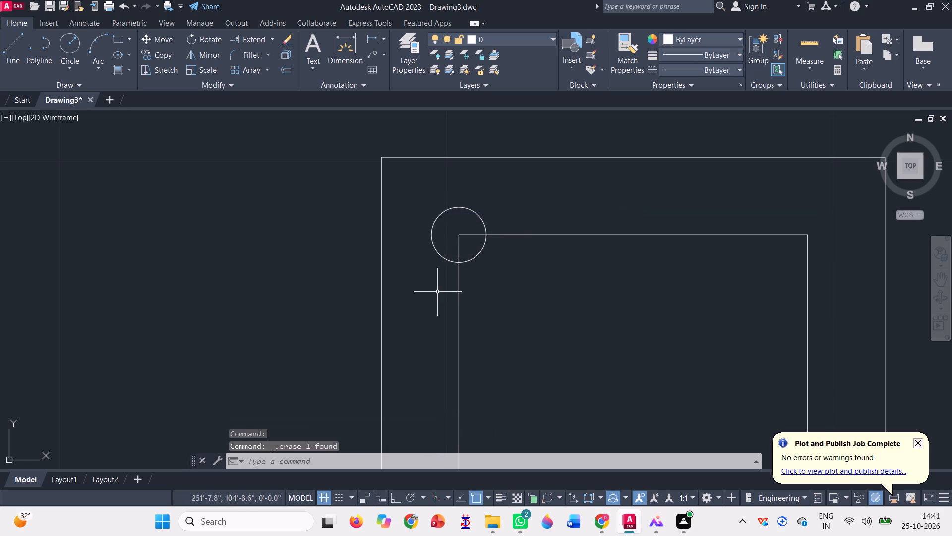
# Offset the corner circle outward by 0'-0.5" and erase the original smaller circle.
pyautogui.scroll(-2, 435, 247)
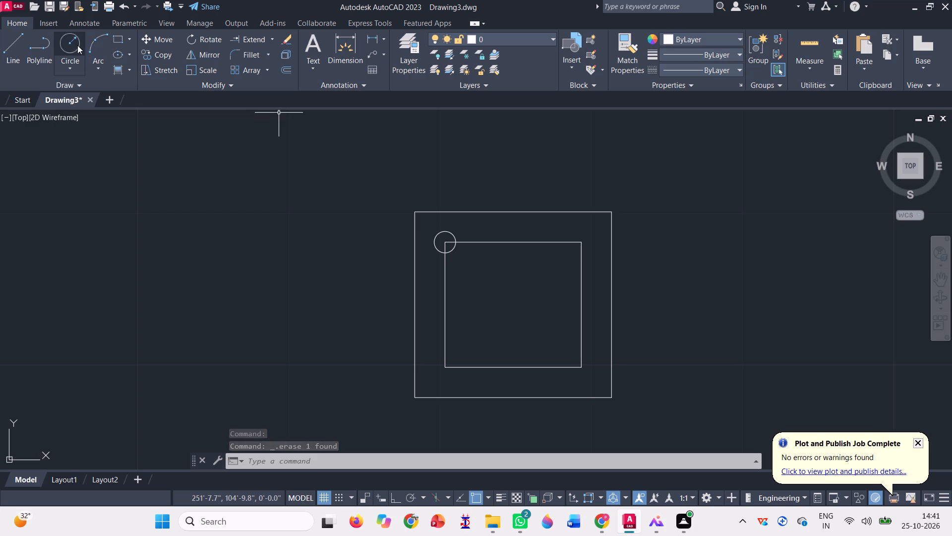
pyautogui.click(287, 70)
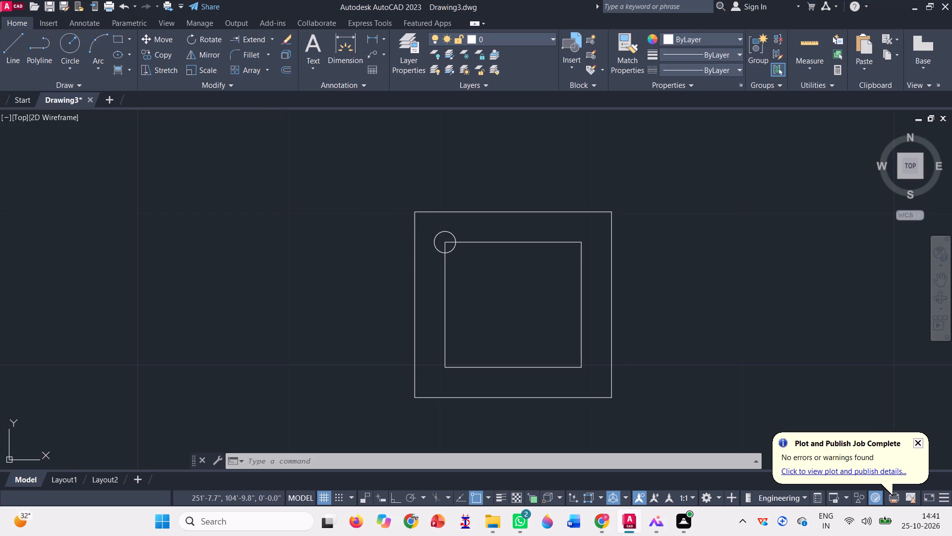
pyautogui.press('space')
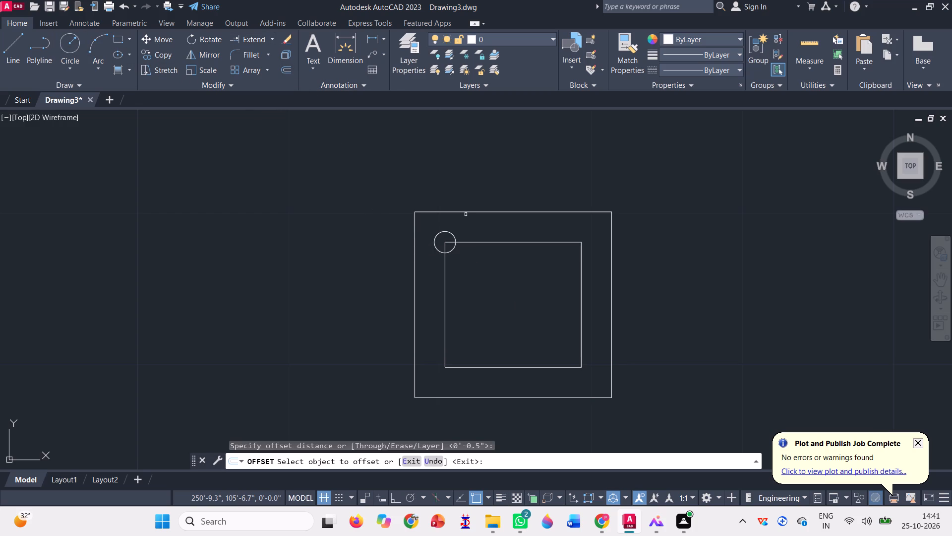
pyautogui.click(441, 231)
pyautogui.click(431, 218)
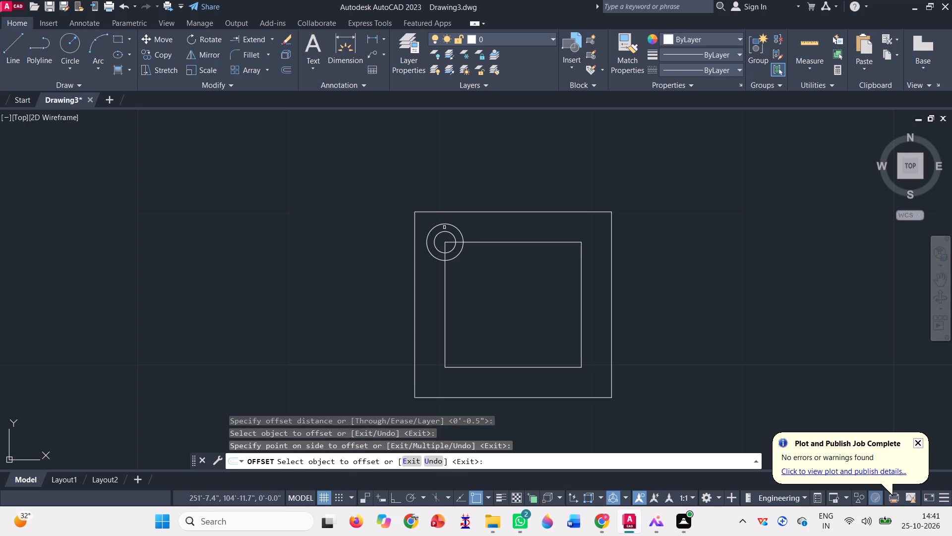
pyautogui.press('Escape')
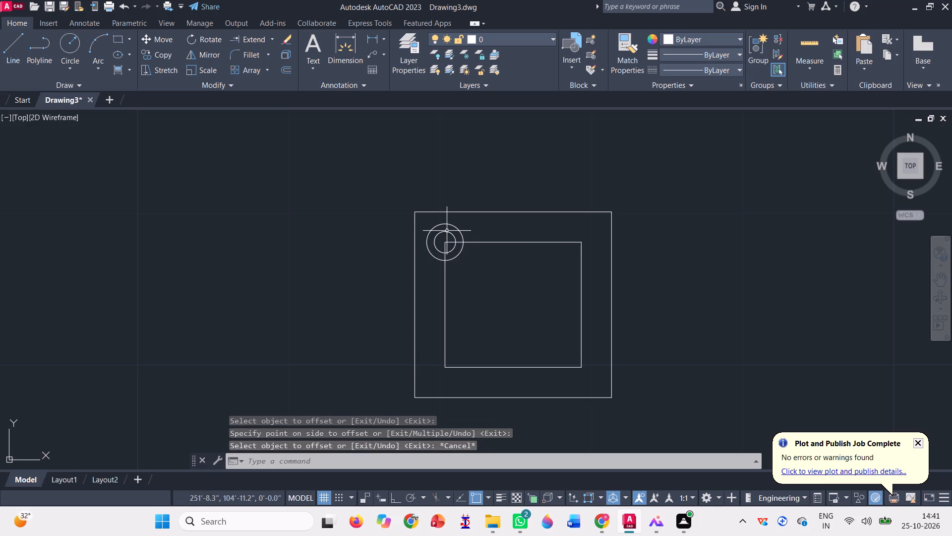
pyautogui.click(447, 231)
pyautogui.press('Delete')
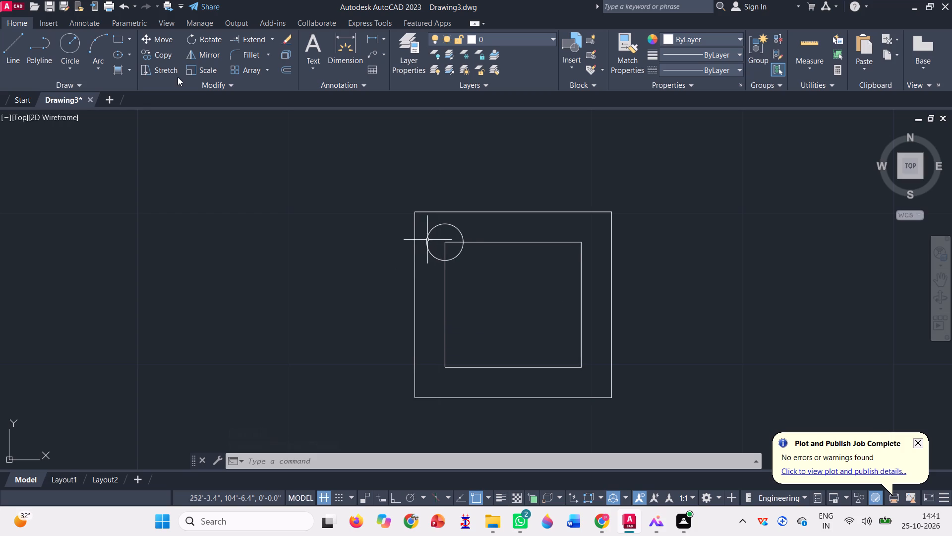
# Mirror the circle about the vertical axis through the square's geometric centre with Ortho on, keeping the source circle.
pyautogui.click(188, 51)
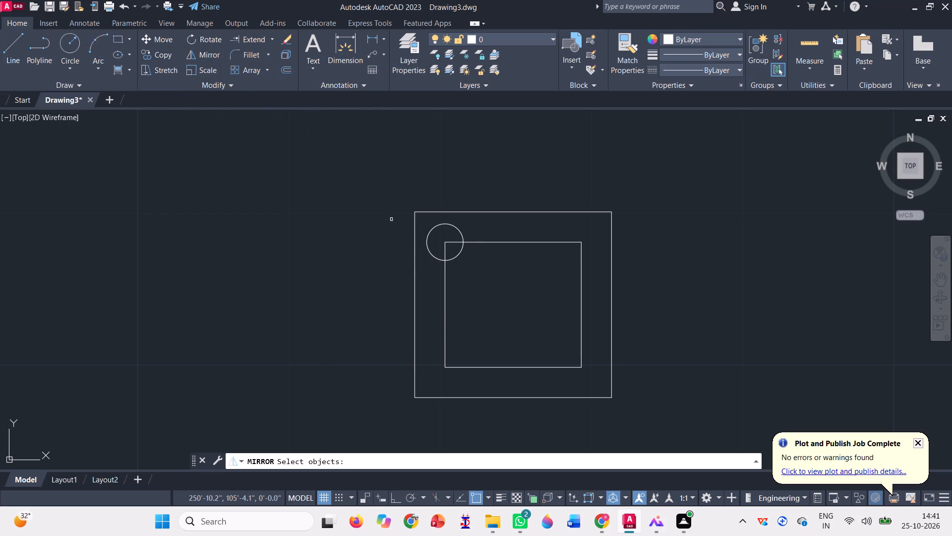
pyautogui.click(430, 243)
pyautogui.click(423, 235)
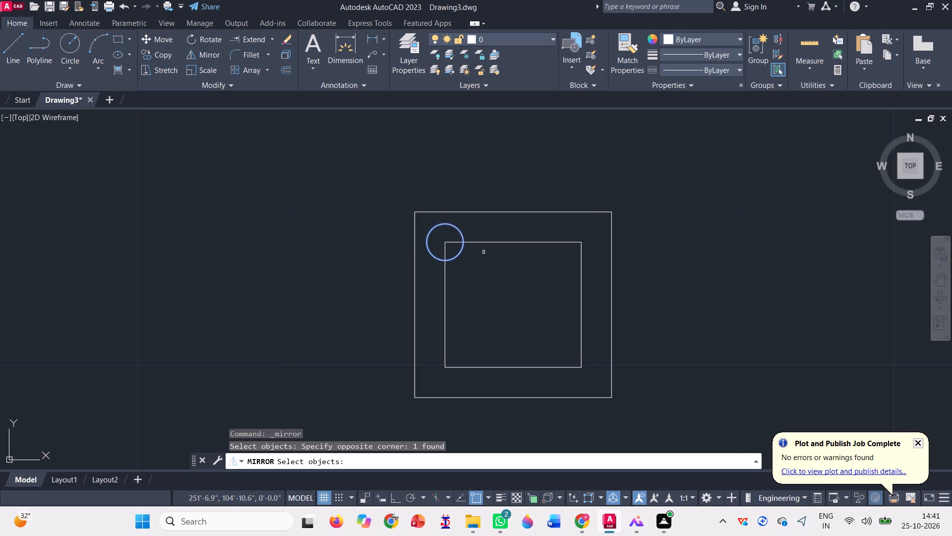
pyautogui.press('space')
pyautogui.click(512, 301)
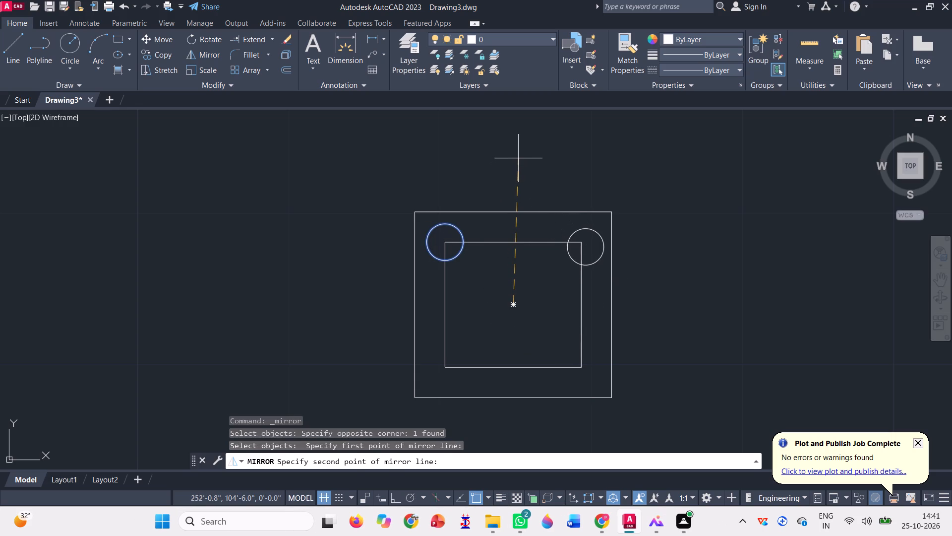
pyautogui.press('F8')
pyautogui.click(518, 157)
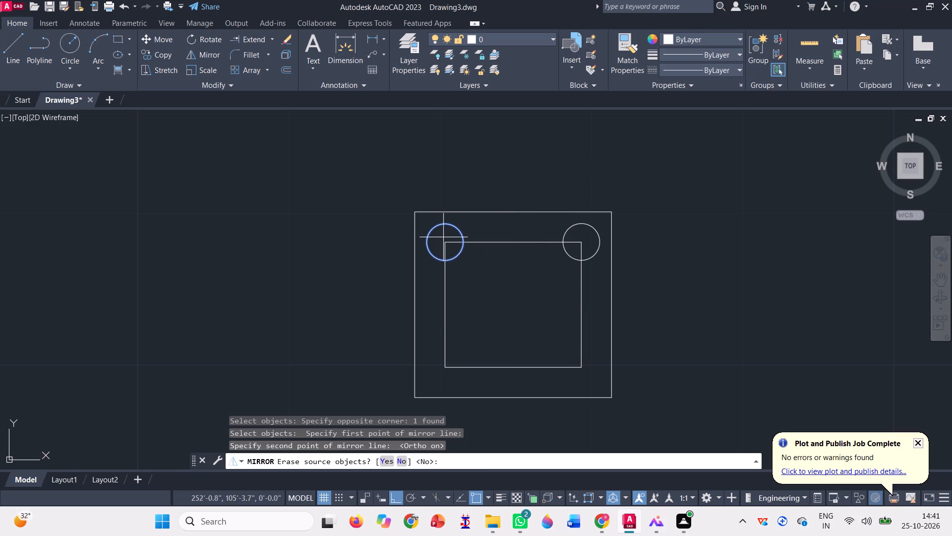
pyautogui.press('space')
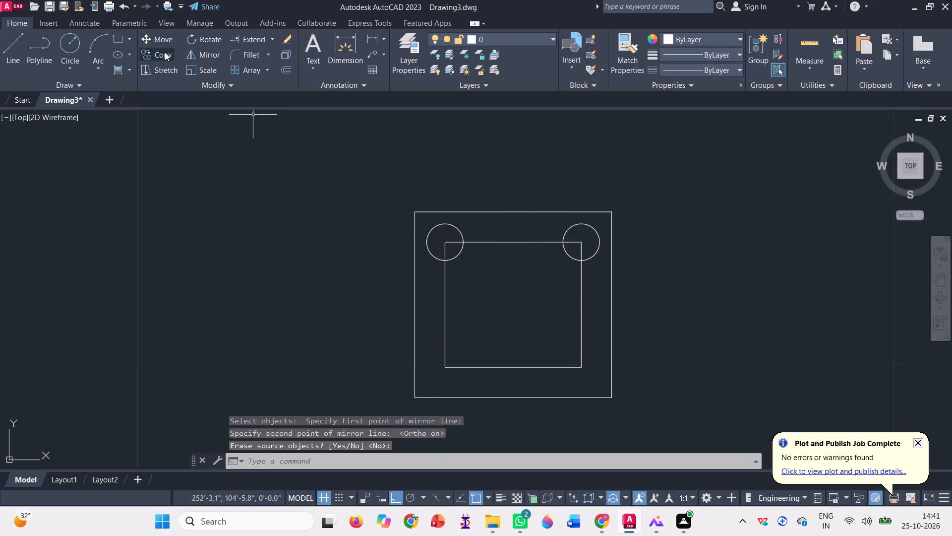
# Mirror the two upper circles about the horizontal axis through the square's geometric centre, keeping the source circles.
pyautogui.click(192, 58)
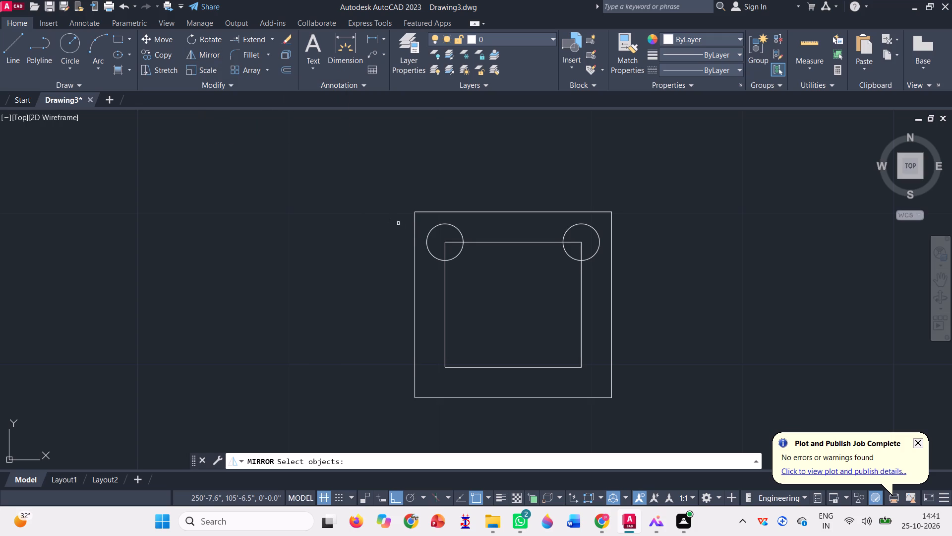
pyautogui.click(427, 239)
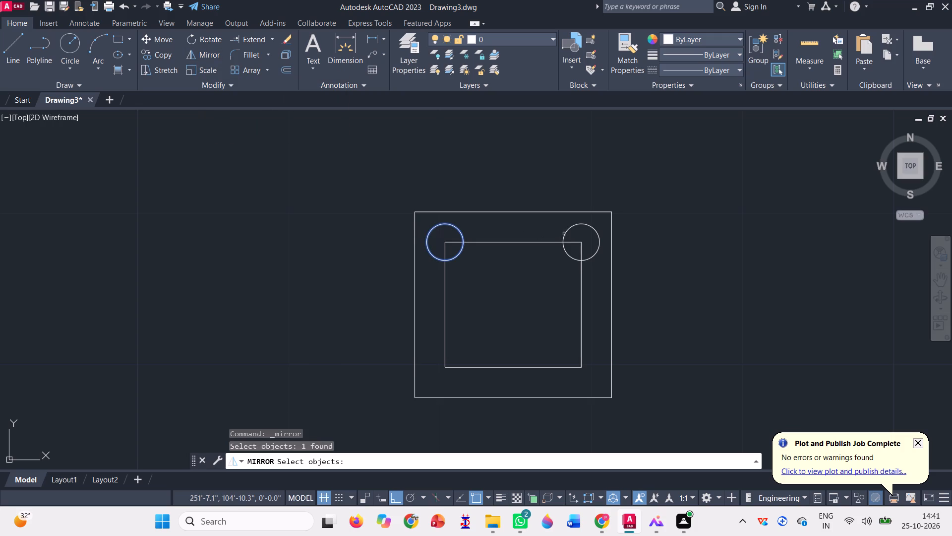
pyautogui.click(564, 232)
pyautogui.press('space')
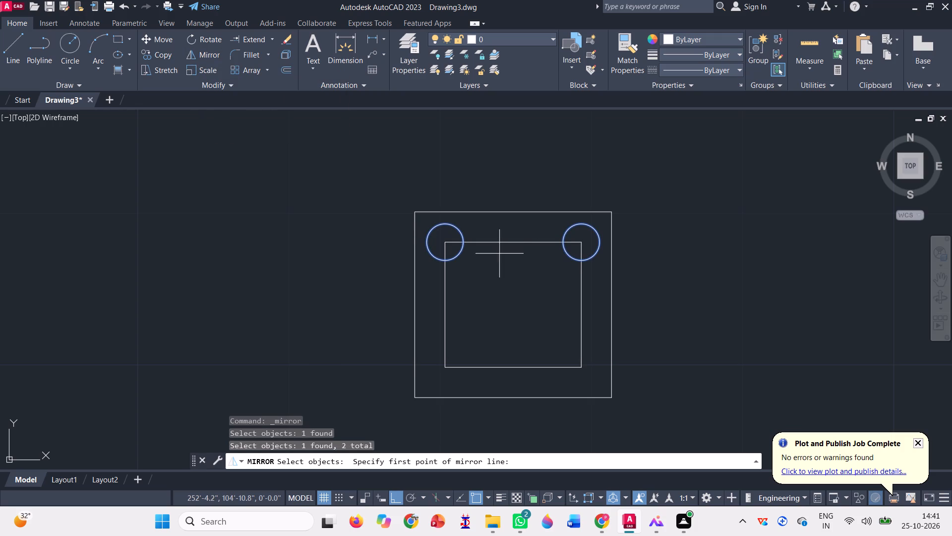
pyautogui.click(515, 303)
pyautogui.click(678, 316)
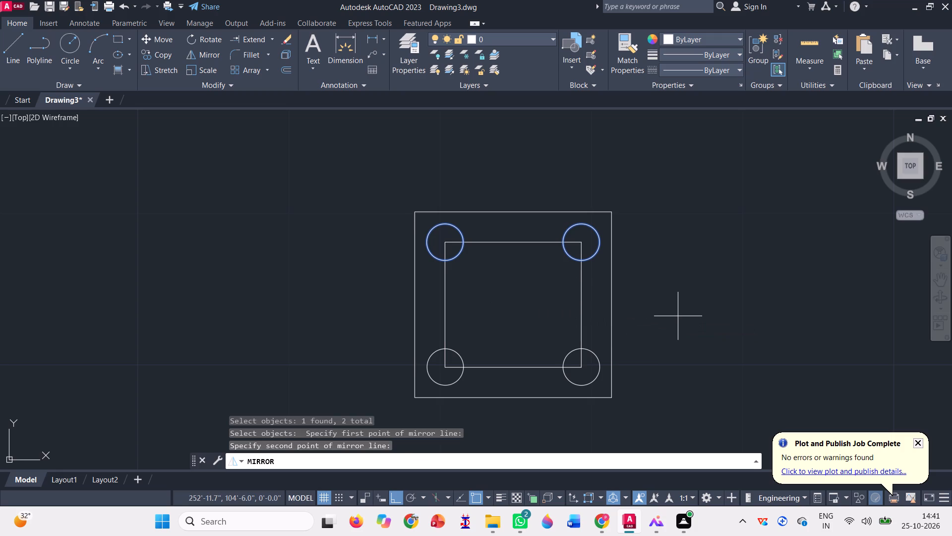
pyautogui.press('v')
pyautogui.click(579, 306)
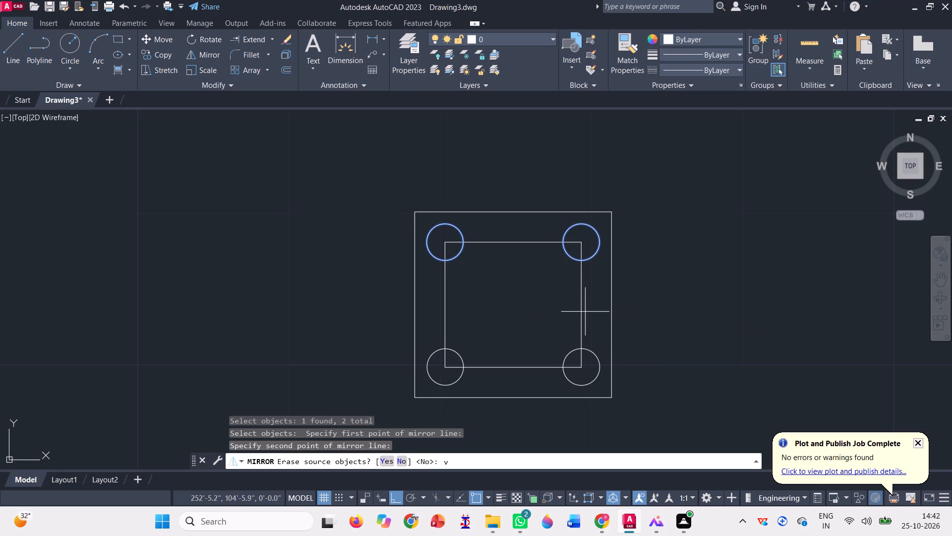
pyautogui.doubleClick(585, 312)
pyautogui.click(569, 300)
pyautogui.click(585, 315)
pyautogui.press('BackSpace')
pyautogui.press('space')
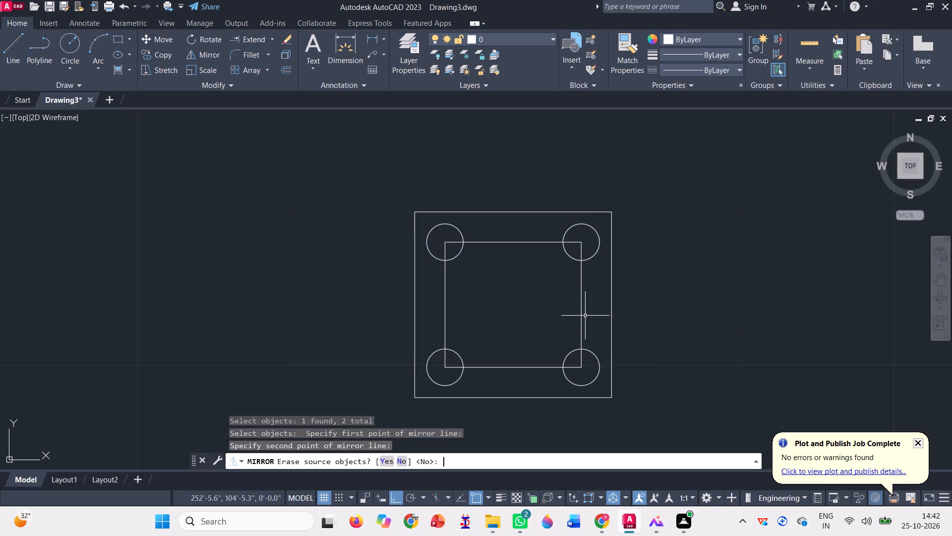
# Erase the inner square, keeping the outer square and the four circles.
pyautogui.click(588, 315)
pyautogui.click(577, 308)
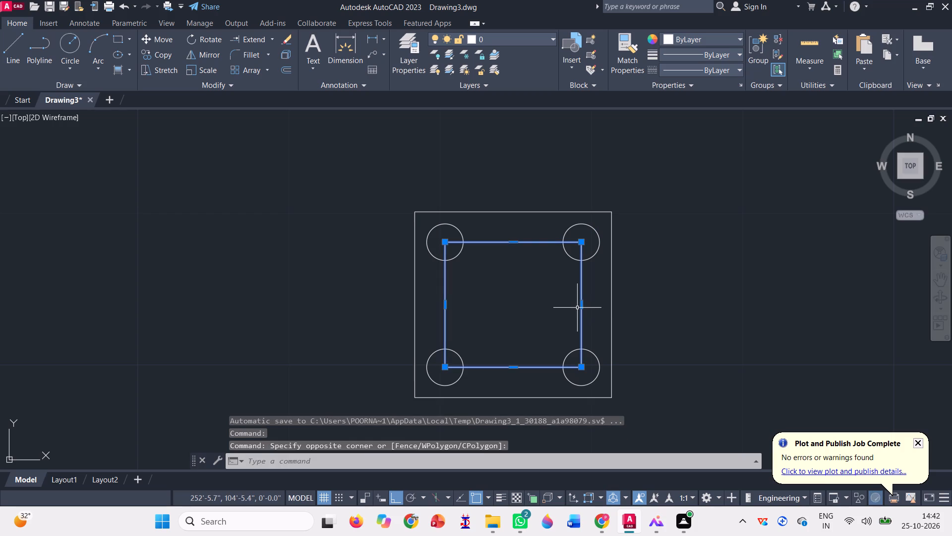
pyautogui.press('Delete')
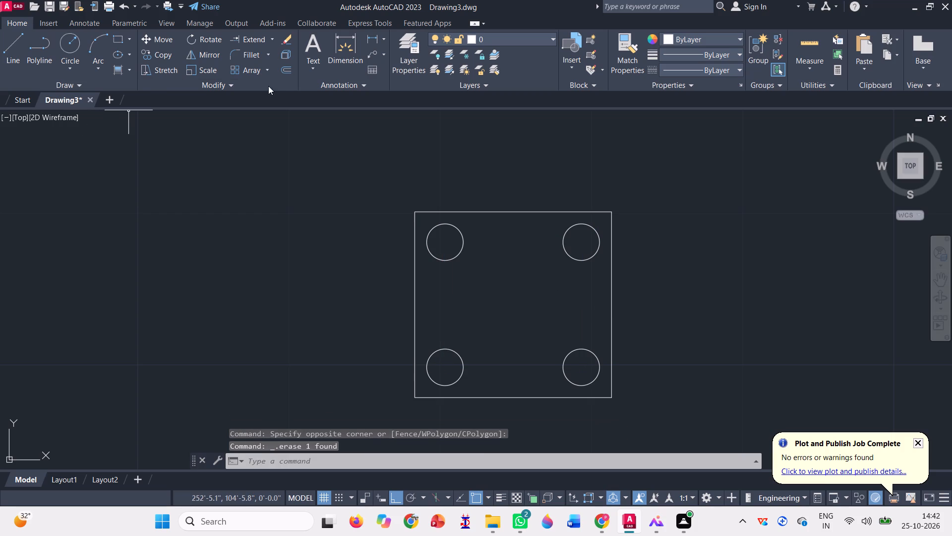
pyautogui.click(287, 71)
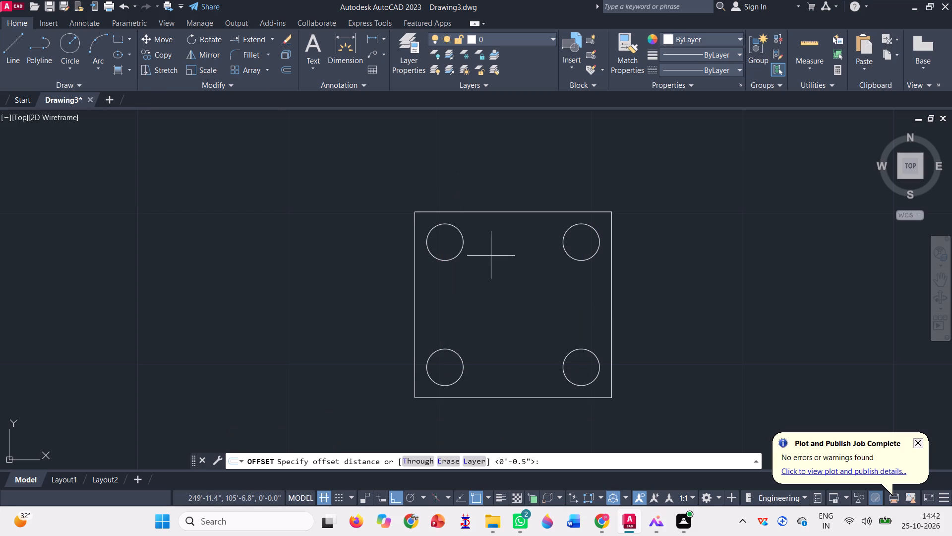
pyautogui.press('Escape')
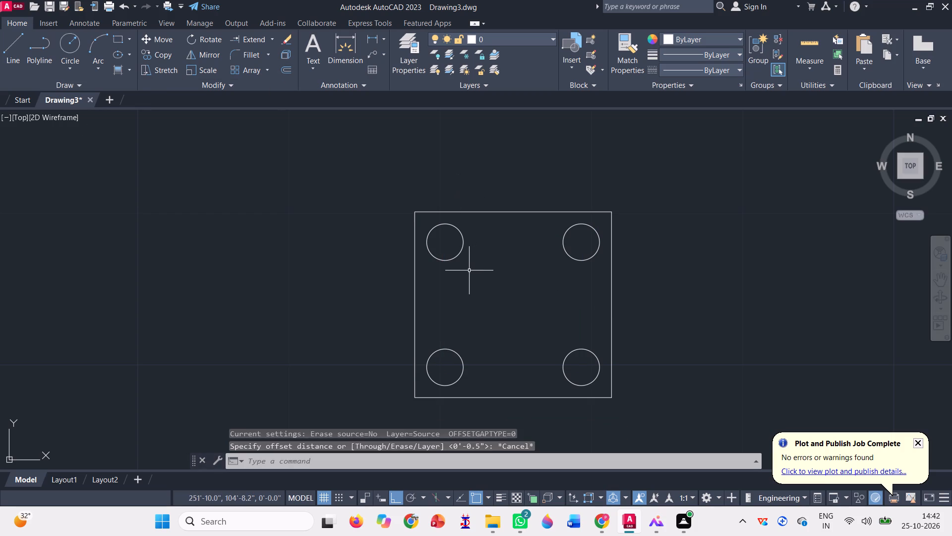
# Draw two diagonal lines joining the opposite corners of the outer square.
pyautogui.scroll(-1, 436, 272)
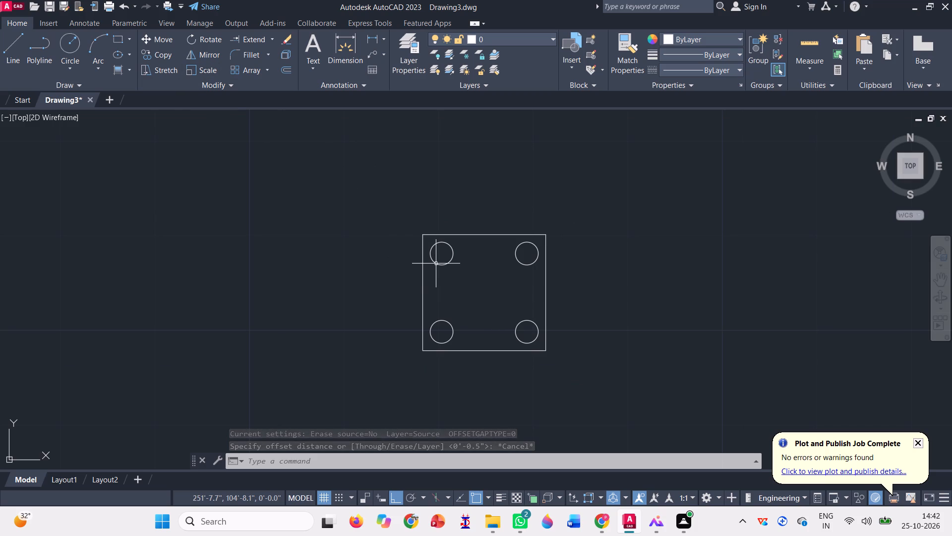
pyautogui.press('l')
pyautogui.press('Return')
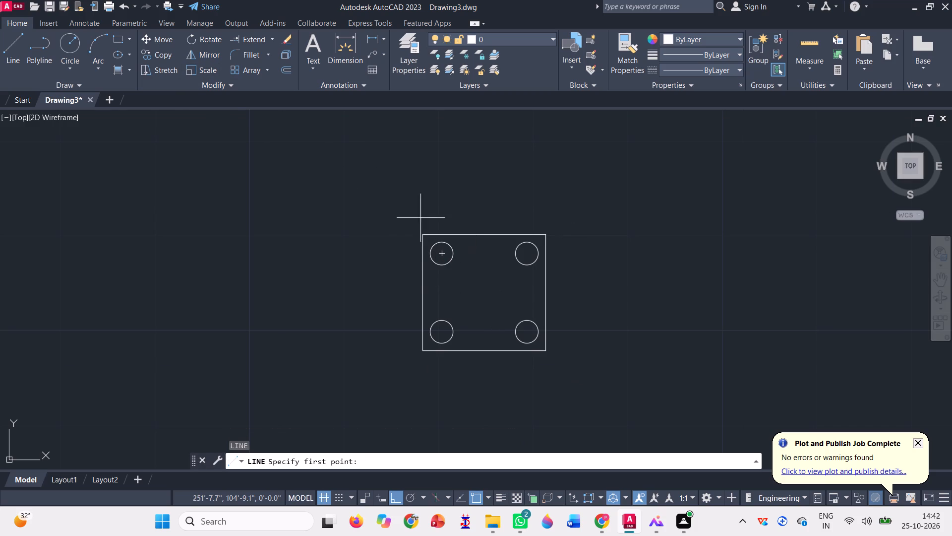
pyautogui.click(424, 234)
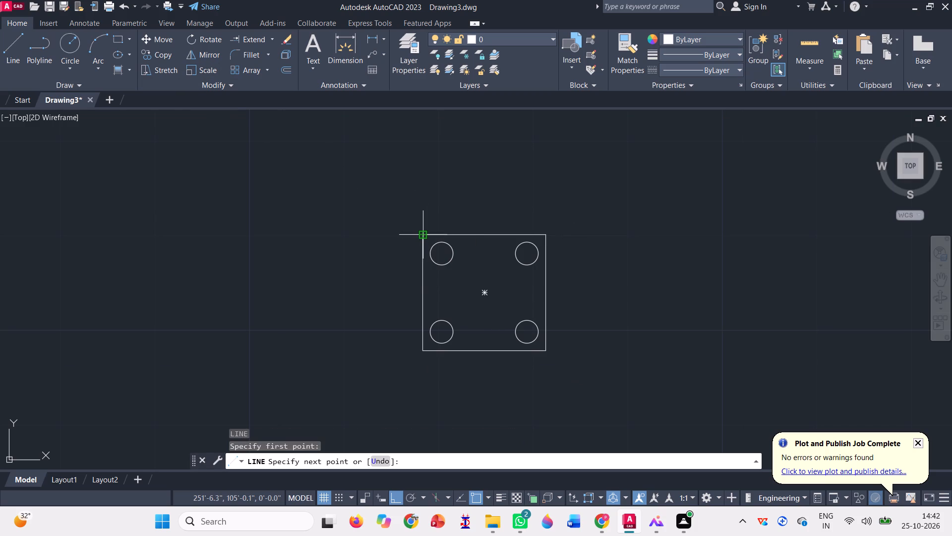
pyautogui.click(547, 348)
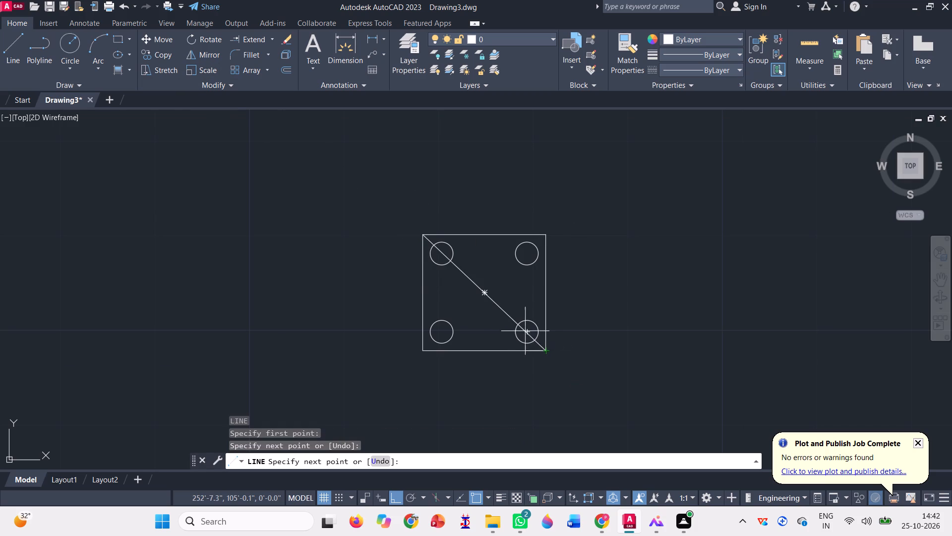
pyautogui.press('space')
pyautogui.press('l')
pyautogui.press('Return')
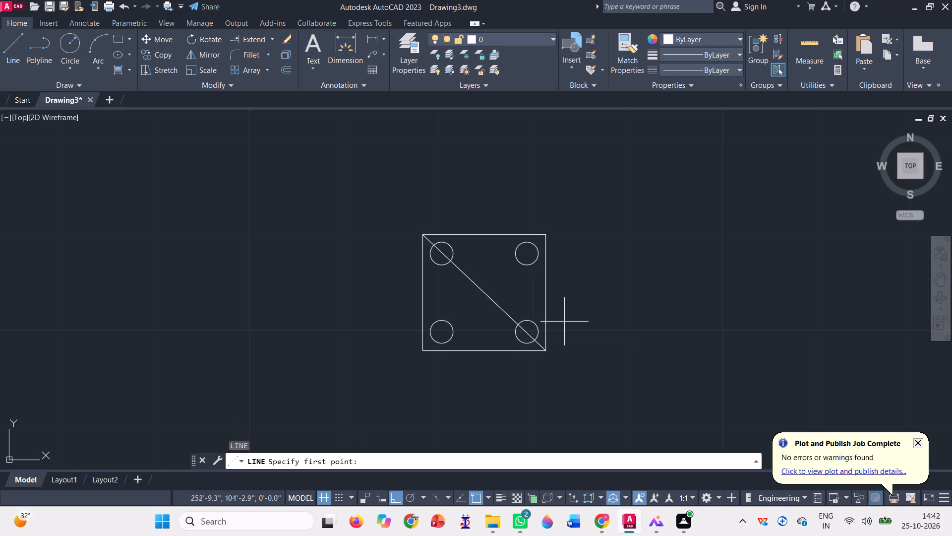
pyautogui.click(545, 234)
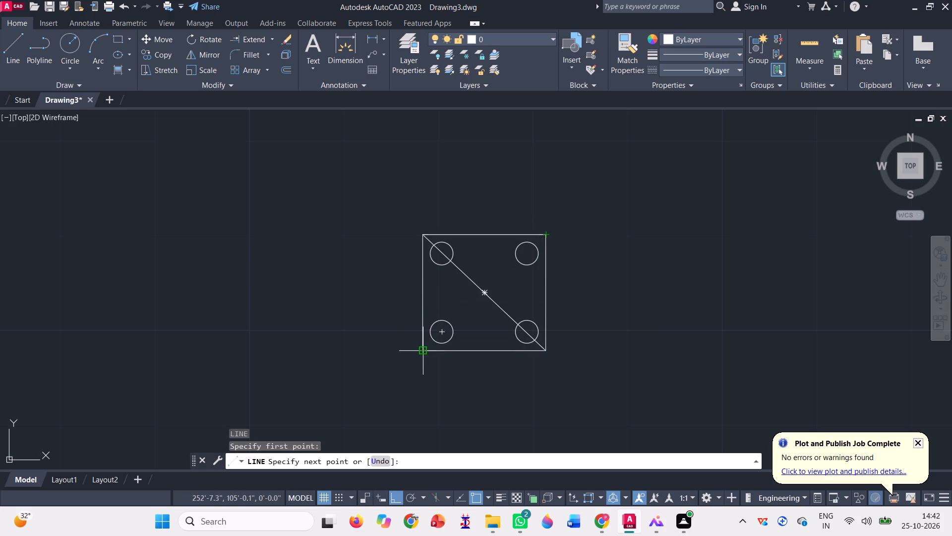
pyautogui.click(421, 351)
pyautogui.press('space')
# Draw a horizontal line rightward from the upper-left circle's inner diagonal intersection and a vertical line downward from the upper-right circle's, both extending past the square.
pyautogui.press('l')
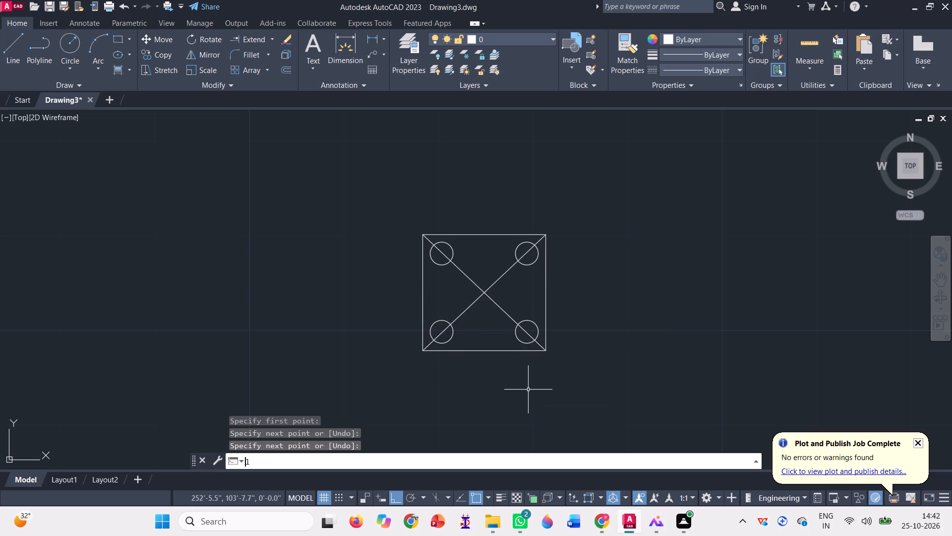
pyautogui.press('Return')
pyautogui.scroll(1, 481, 270)
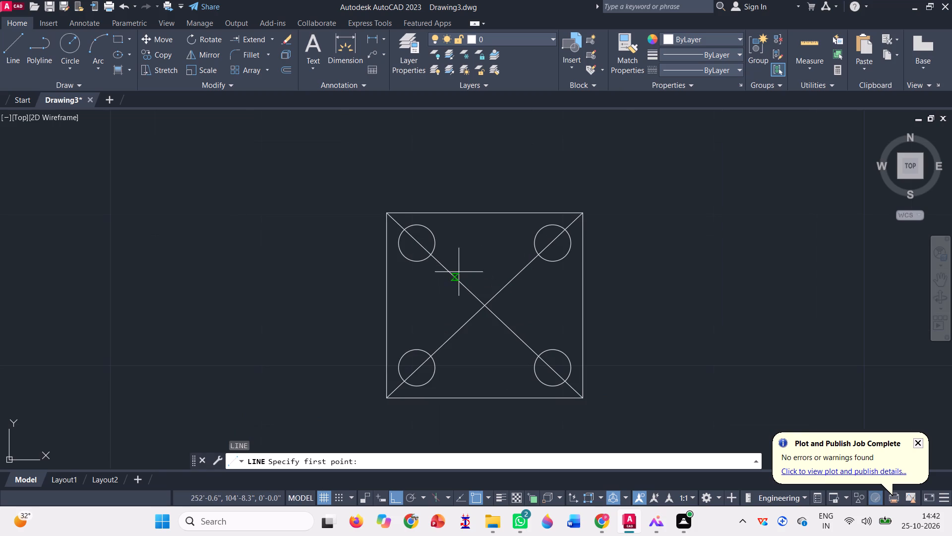
pyautogui.click(429, 253)
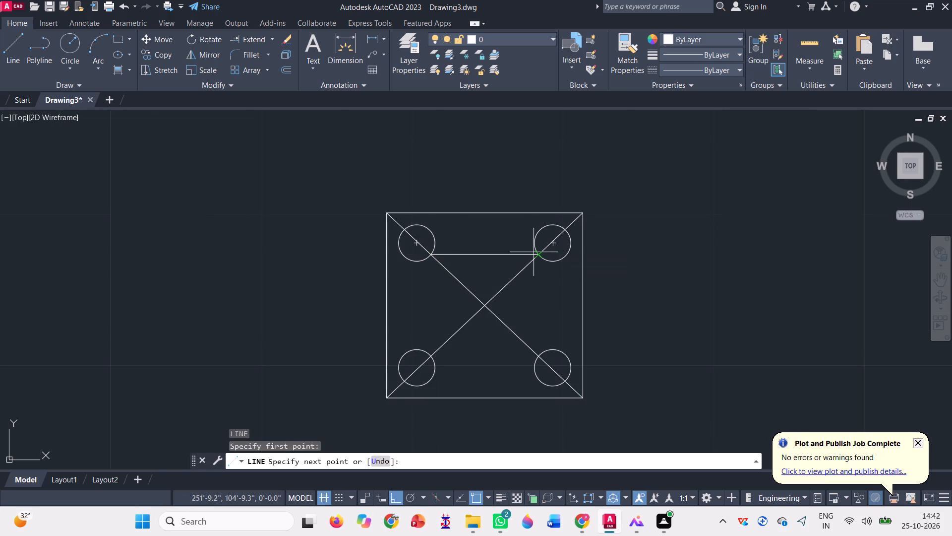
pyautogui.scroll(3, 534, 249)
pyautogui.scroll(-2, 512, 248)
pyautogui.click(700, 275)
pyautogui.press('space')
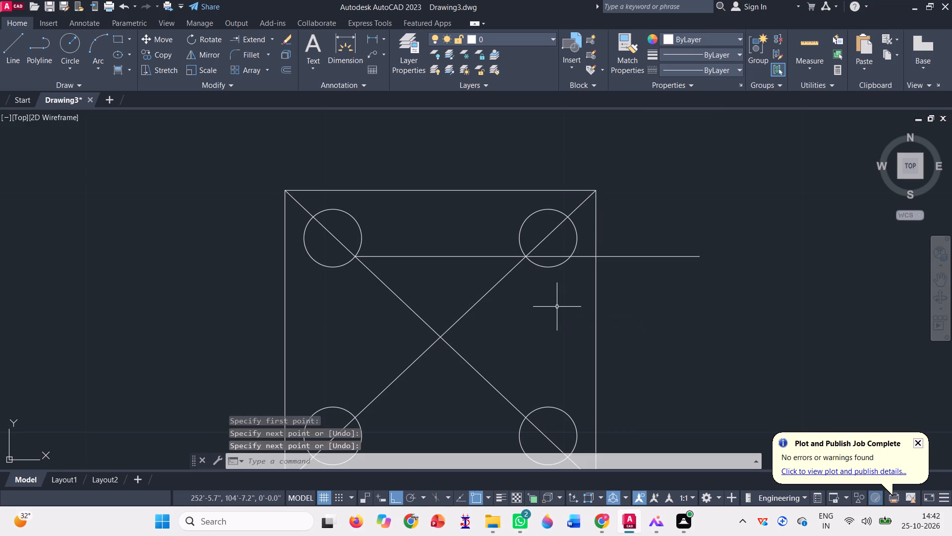
pyautogui.press('l')
pyautogui.press('Return')
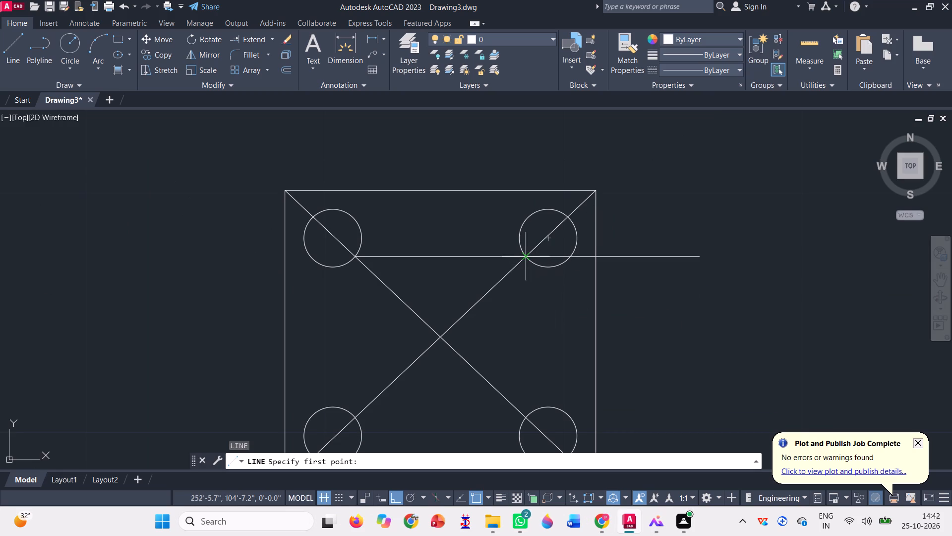
pyautogui.click(524, 255)
pyautogui.scroll(-1, 527, 260)
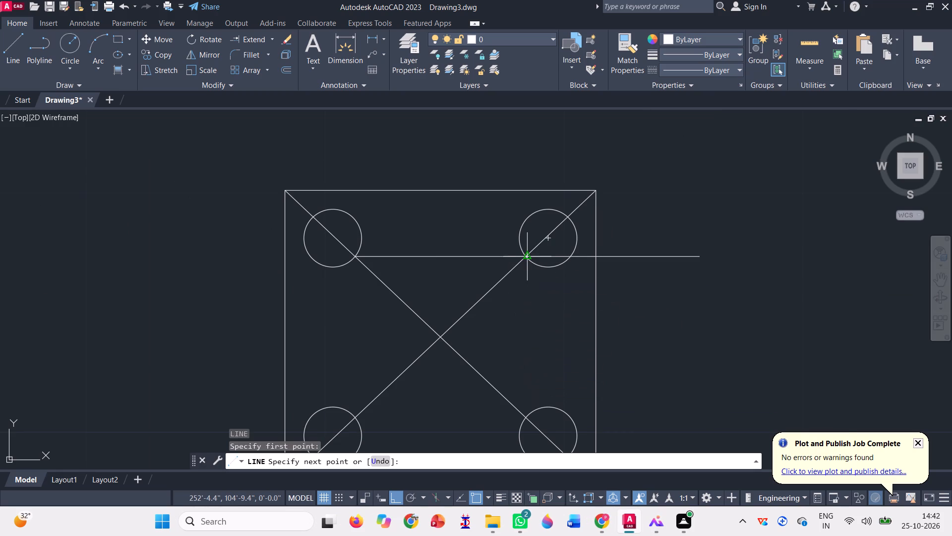
pyautogui.click(522, 418)
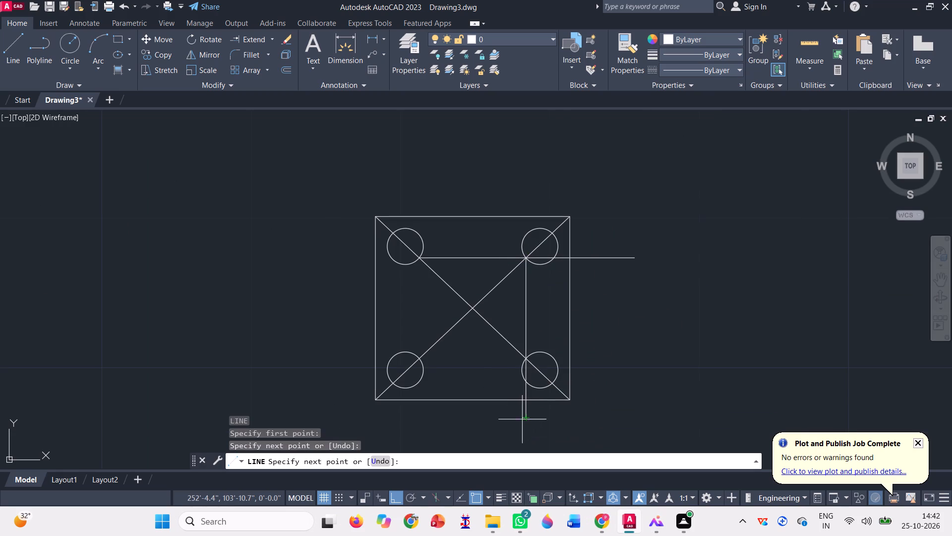
pyautogui.press('space')
# Draw a line about 1'-3.4" leftward from the lower-right circle's inner diagonal intersection and a vertical line upward from the lower-left circle's, past the square.
pyautogui.press('l')
pyautogui.press('Return')
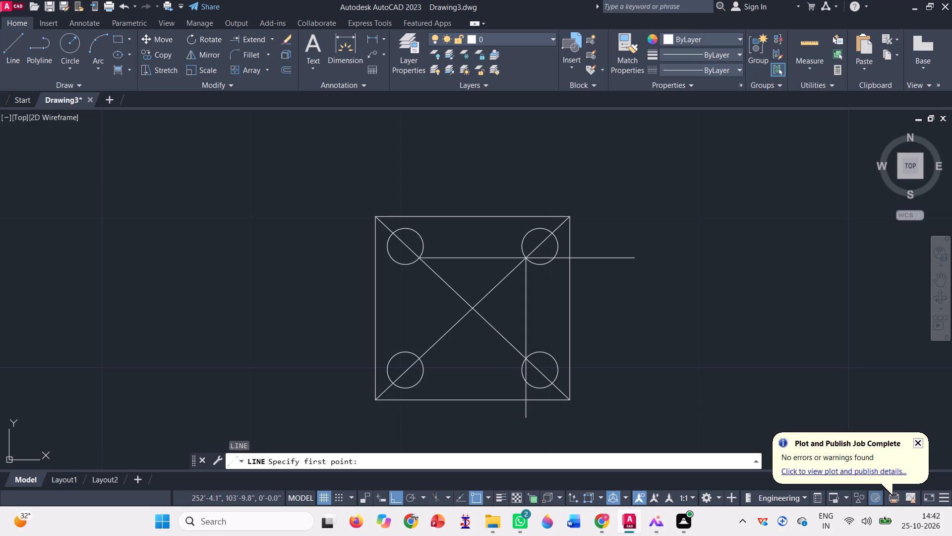
pyautogui.scroll(2, 509, 357)
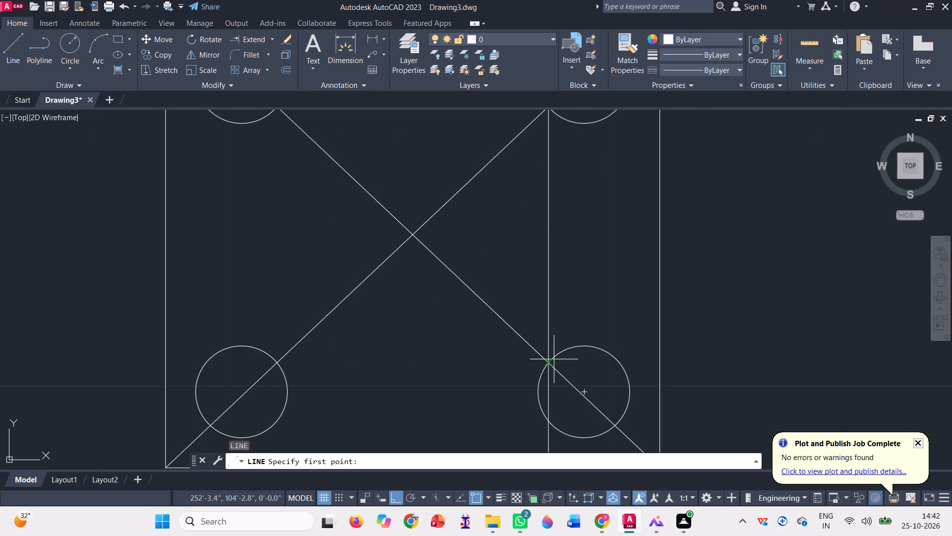
pyautogui.click(551, 361)
pyautogui.scroll(-1, 587, 340)
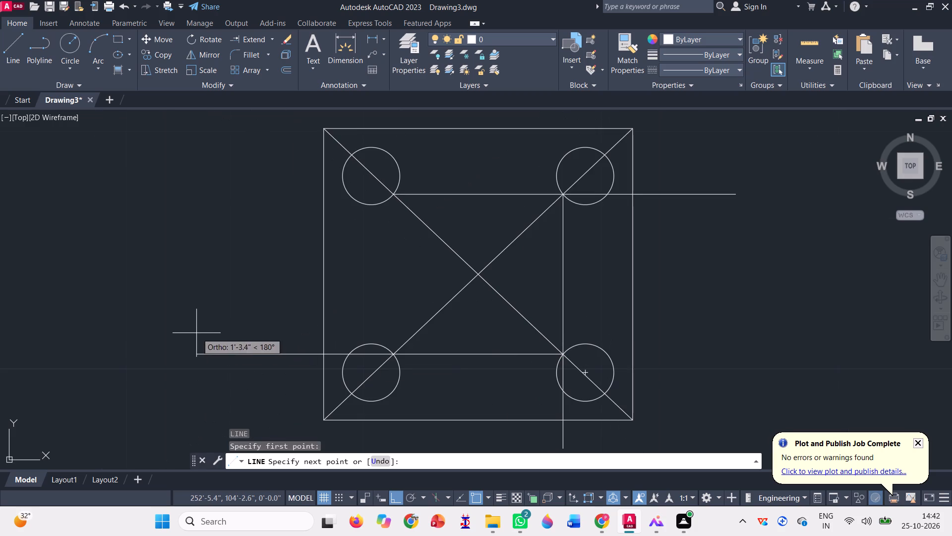
pyautogui.click(196, 331)
pyautogui.press('space')
pyautogui.press('l')
pyautogui.press('Return')
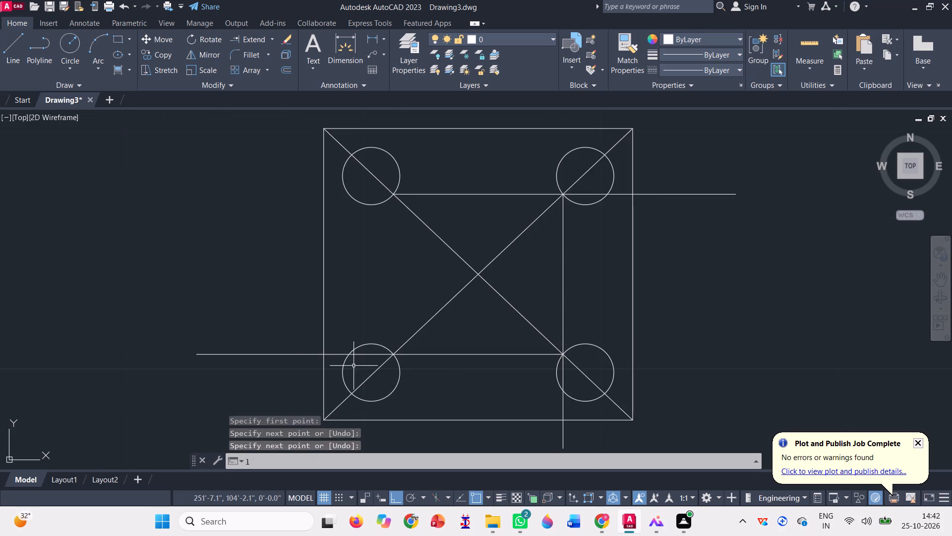
pyautogui.click(392, 355)
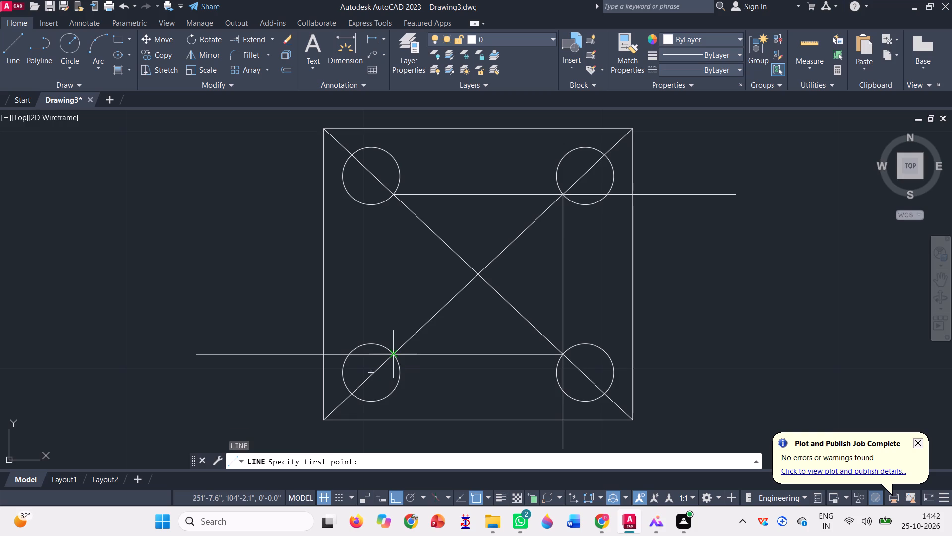
pyautogui.scroll(-1, 383, 385)
pyautogui.click(394, 188)
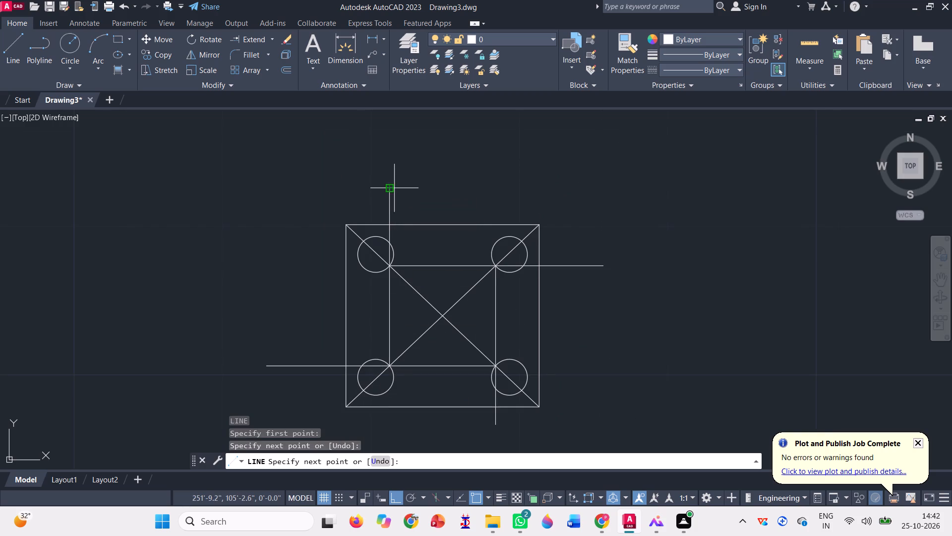
pyautogui.press('space')
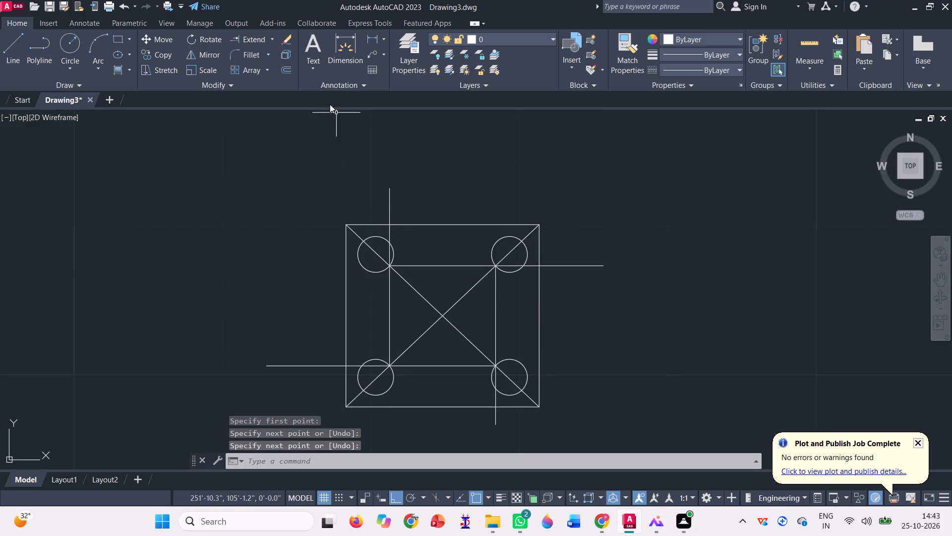
# Move the four circles together about 1'-4.6" horizontally to the right, clear of the outer square.
pyautogui.click(366, 268)
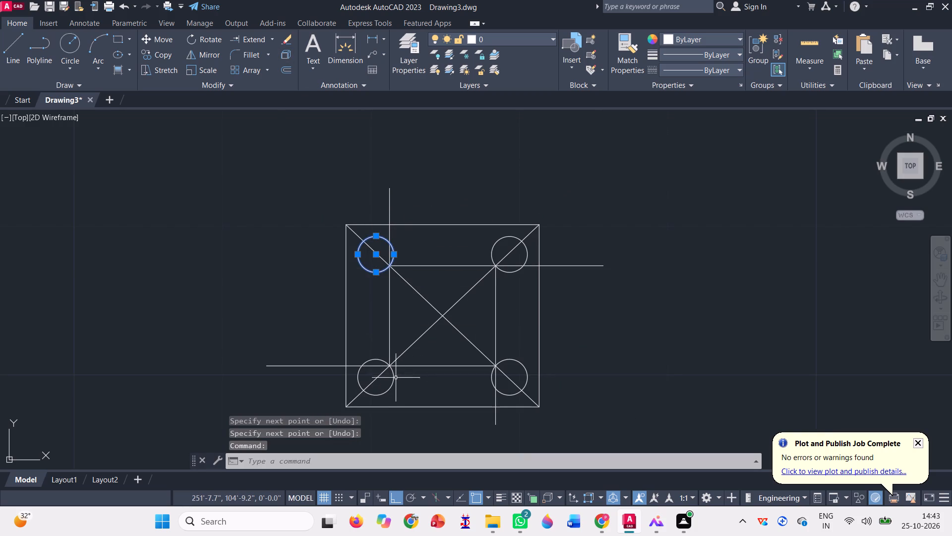
pyautogui.click(393, 384)
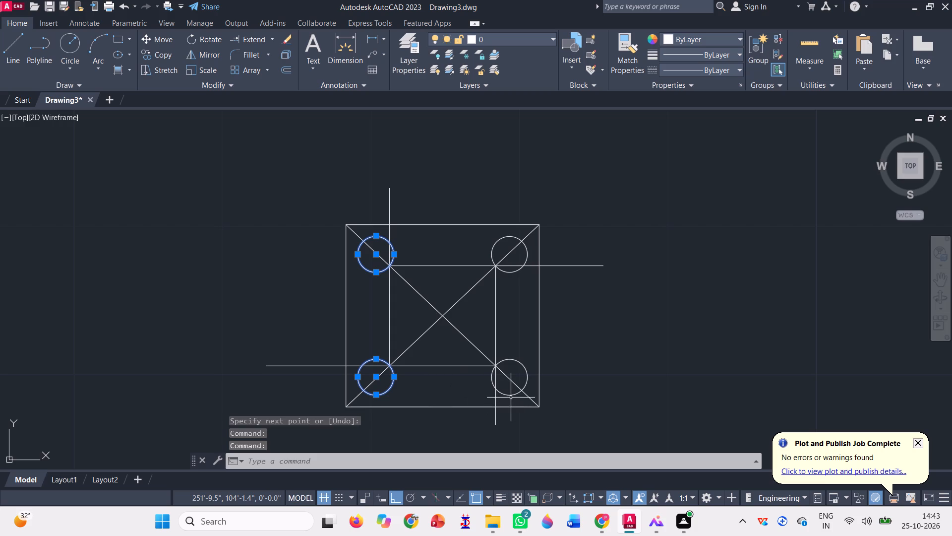
pyautogui.click(511, 395)
pyautogui.click(528, 255)
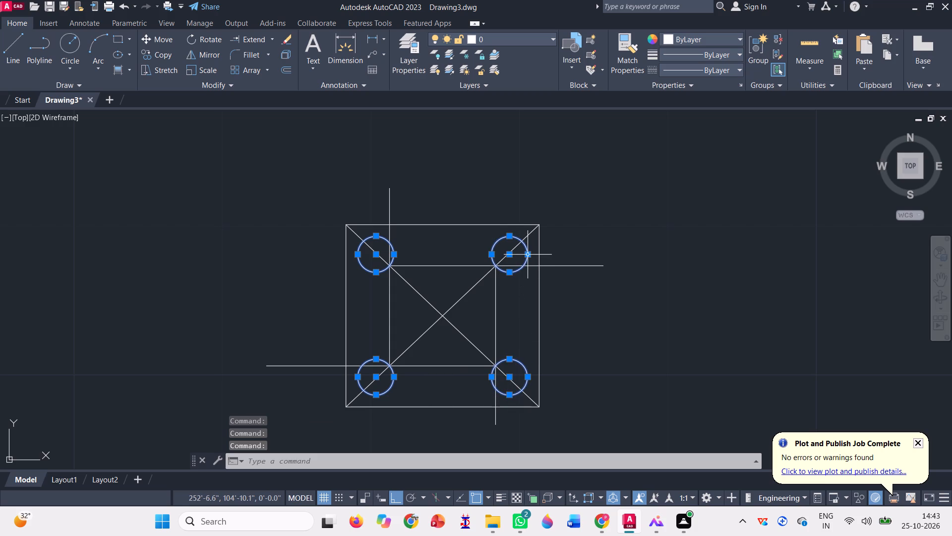
pyautogui.write('m')
pyautogui.press('space')
pyautogui.click(528, 256)
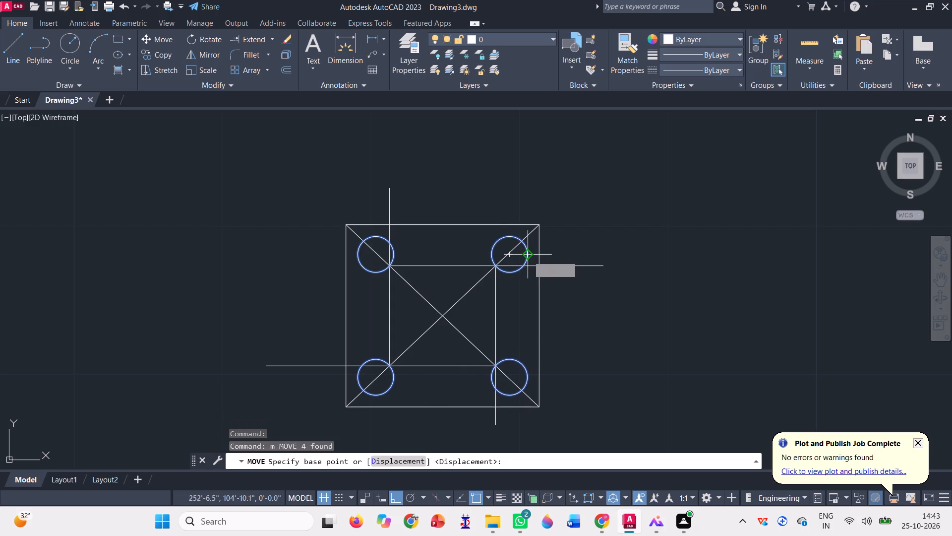
pyautogui.click(774, 252)
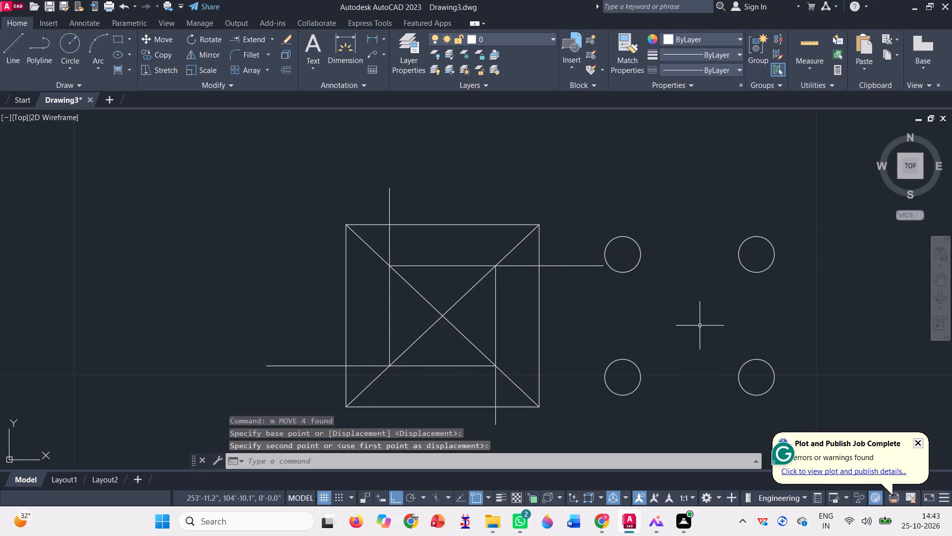
# Trim the overhanging ends of the four construction lines, inside and beyond the outer square, back to the inner square's corners.
pyautogui.click(274, 40)
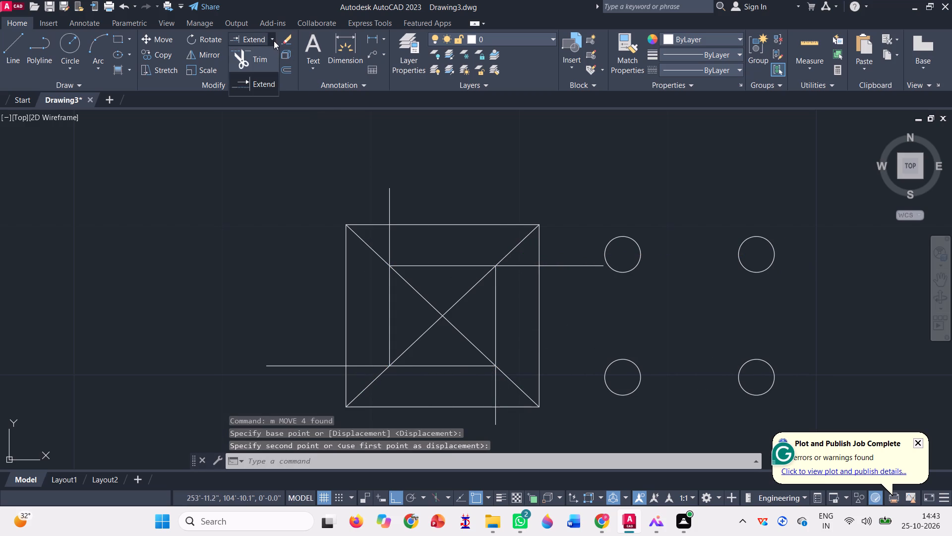
pyautogui.click(269, 66)
pyautogui.click(404, 187)
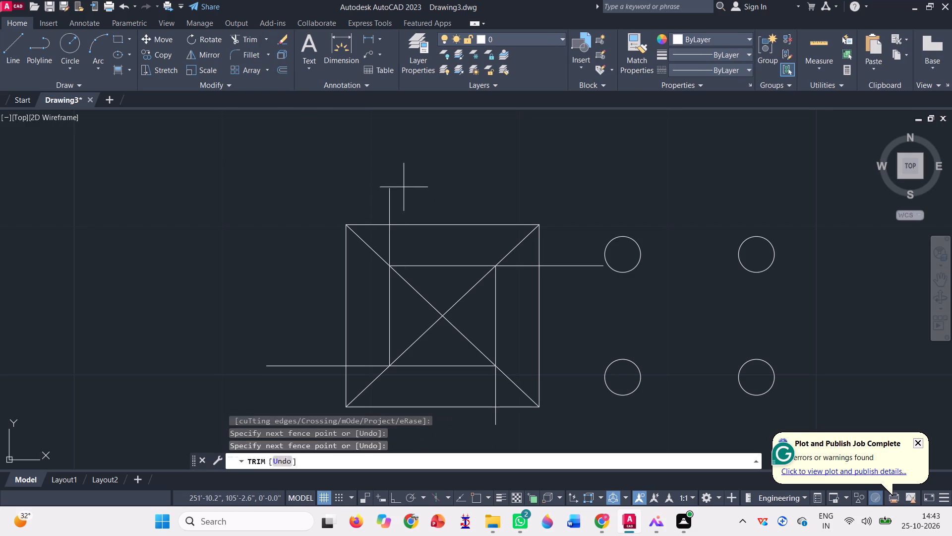
pyautogui.click(383, 214)
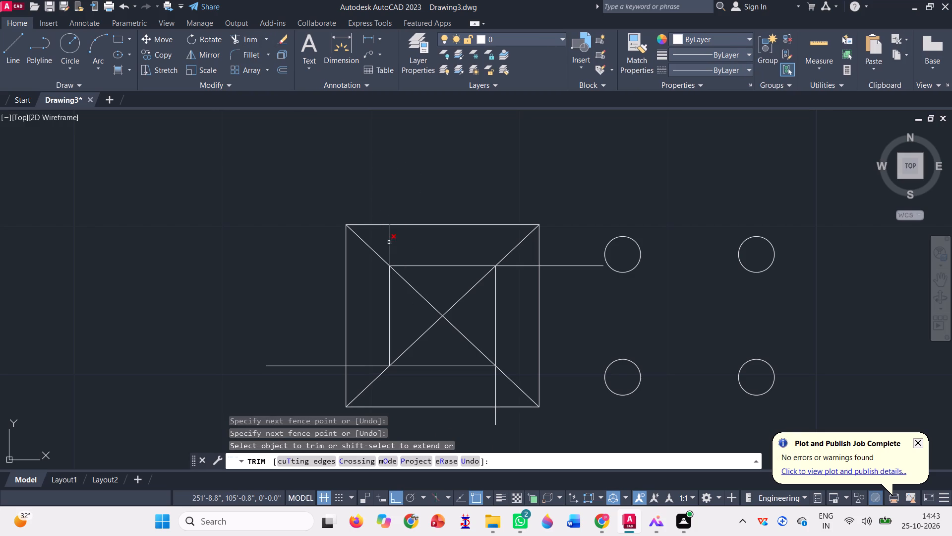
pyautogui.click(387, 241)
pyautogui.click(418, 248)
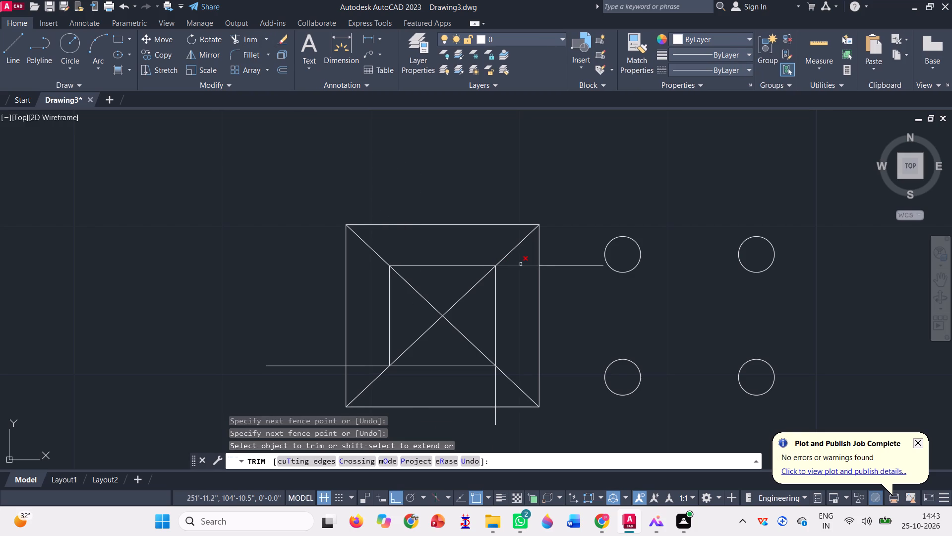
pyautogui.click(525, 263)
pyautogui.click(524, 277)
pyautogui.click(566, 251)
pyautogui.click(571, 286)
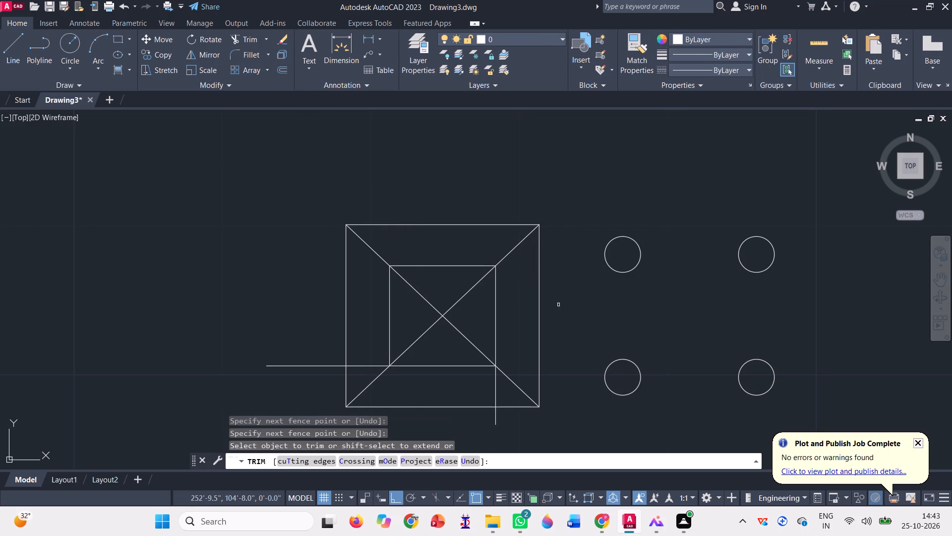
pyautogui.click(507, 388)
pyautogui.click(484, 391)
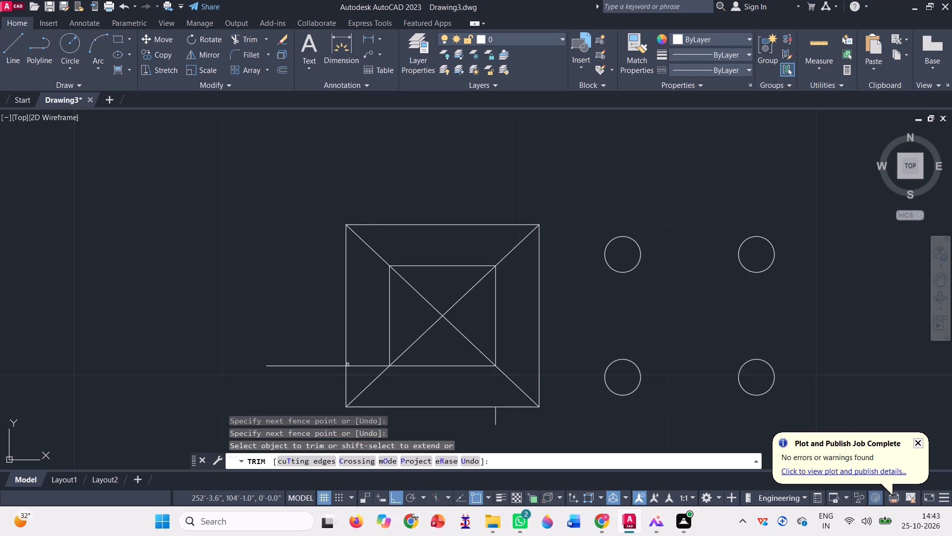
pyautogui.click(356, 371)
pyautogui.click(371, 345)
pyautogui.click(320, 350)
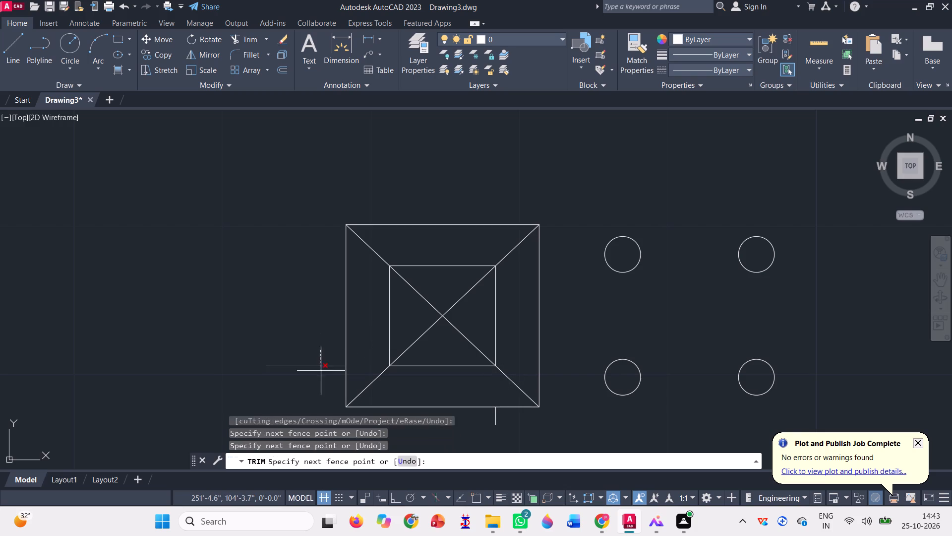
pyautogui.click(321, 371)
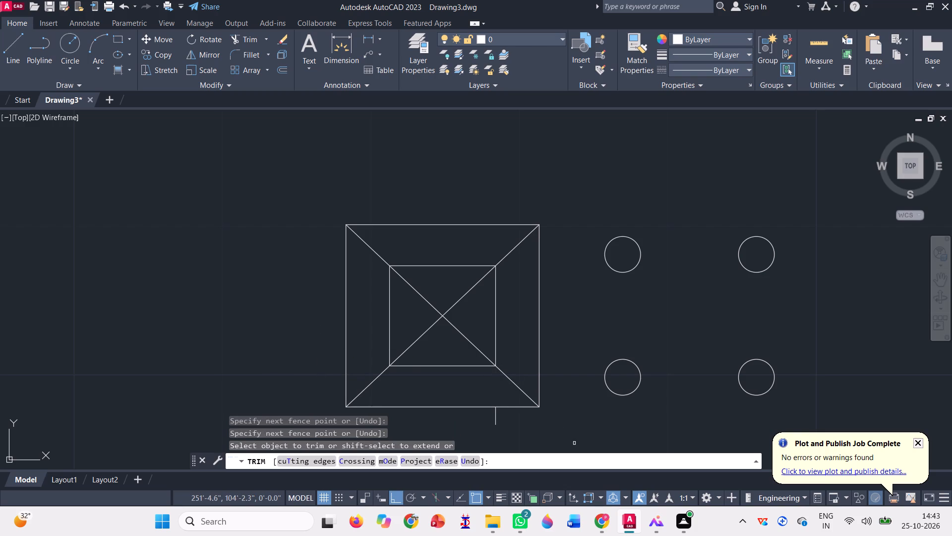
pyautogui.click(493, 414)
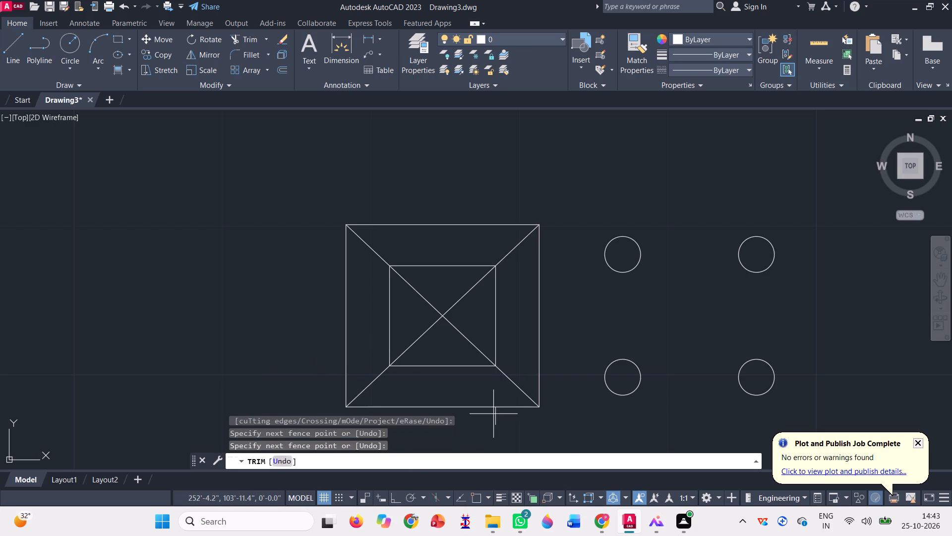
pyautogui.click(508, 419)
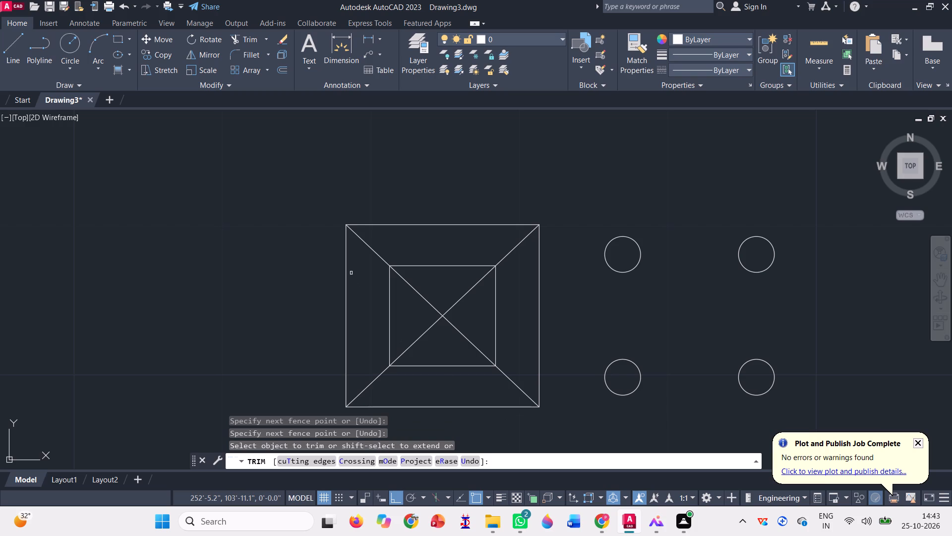
pyautogui.scroll(-1, 387, 201)
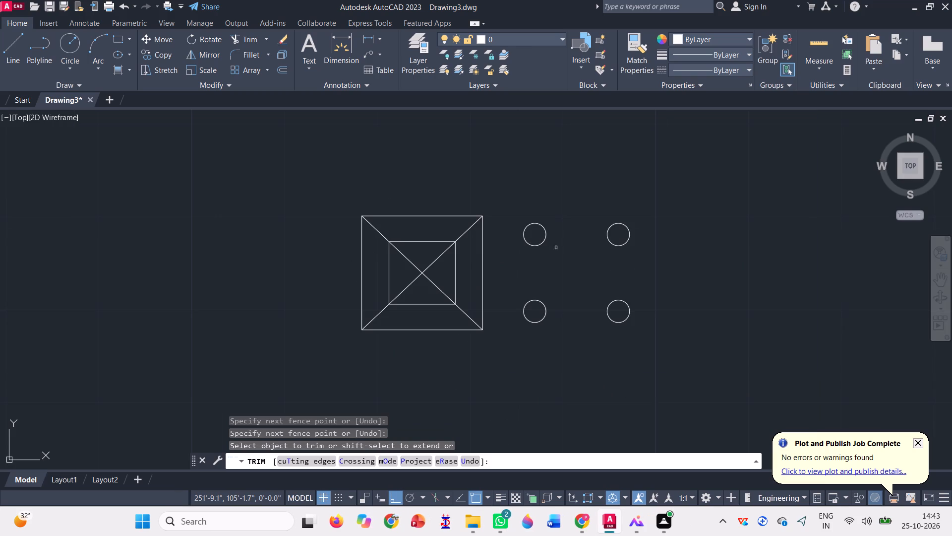
pyautogui.press('Escape')
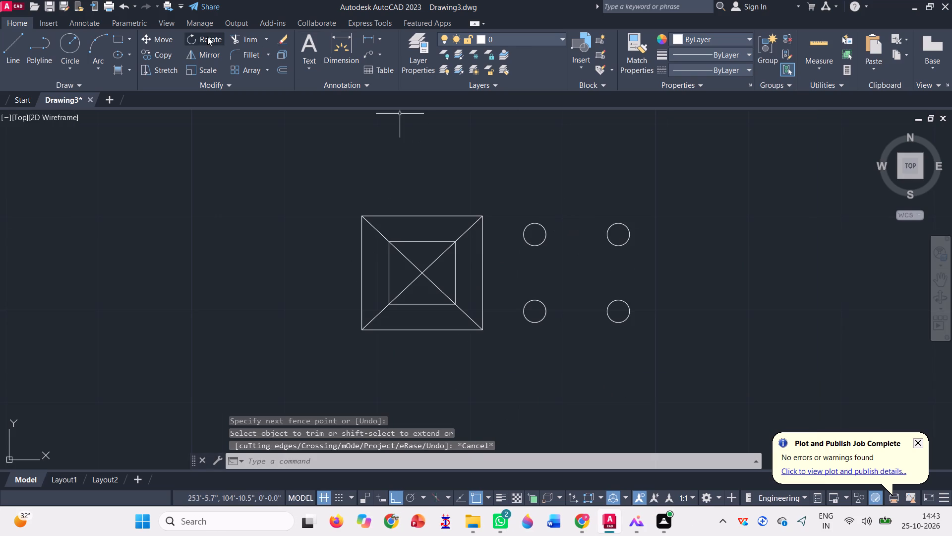
# Copy the upper-left relocated circle by its centre onto all four corners of the inner square, with Ortho off.
pyautogui.click(162, 53)
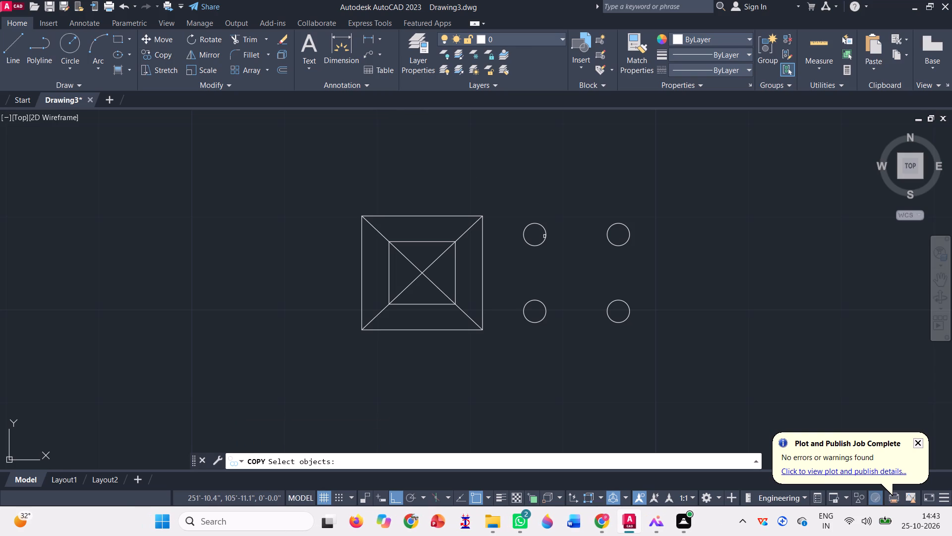
pyautogui.click(544, 236)
pyautogui.press('space')
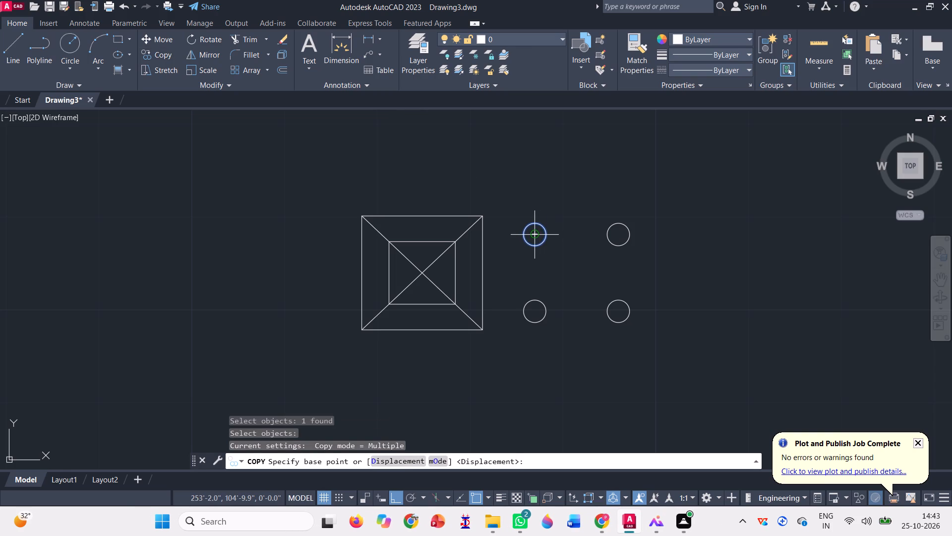
pyautogui.click(534, 233)
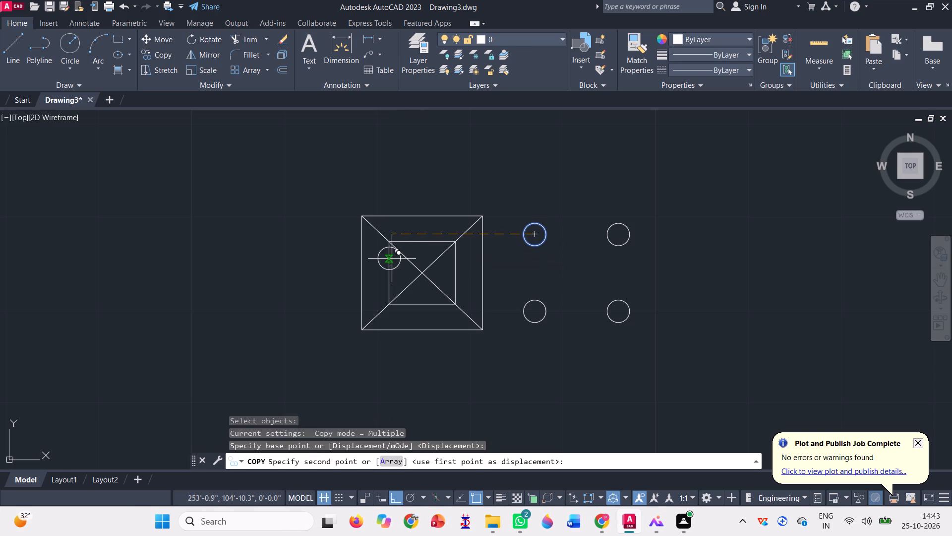
pyautogui.scroll(3, 389, 242)
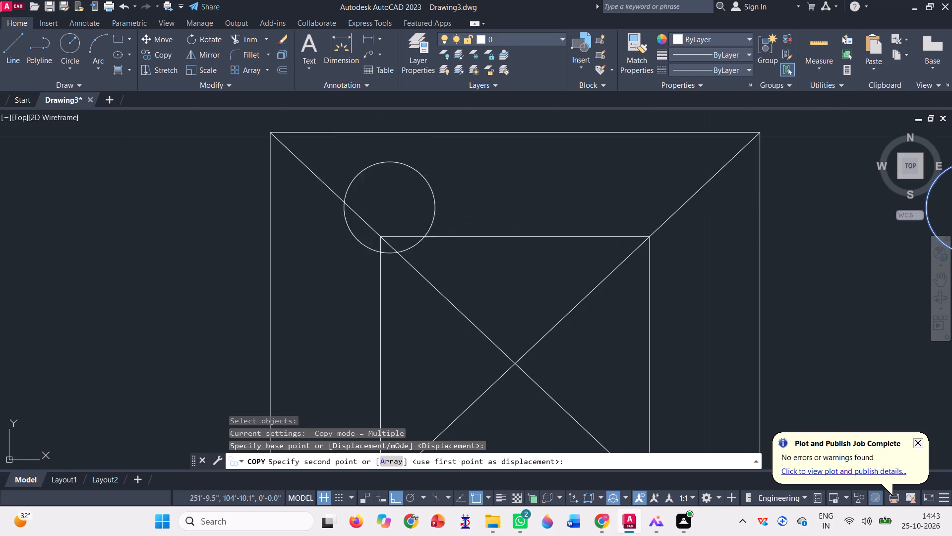
pyautogui.press('F8')
pyautogui.scroll(1, 389, 243)
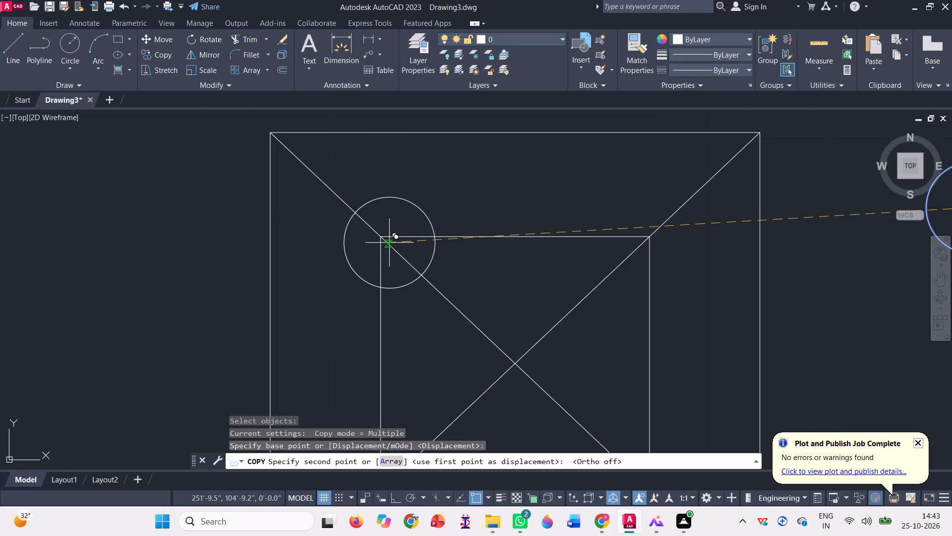
pyautogui.click(376, 232)
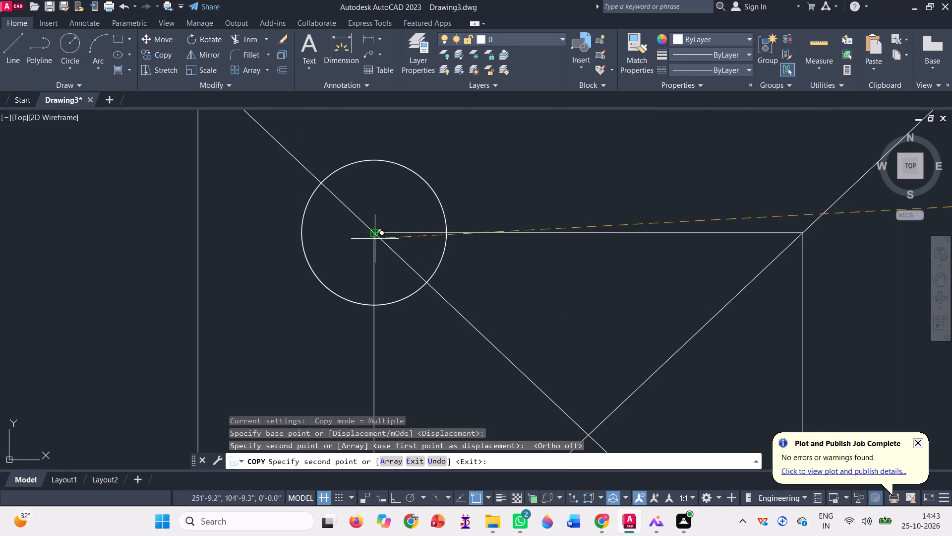
pyautogui.scroll(-2, 344, 239)
pyautogui.scroll(2, 535, 244)
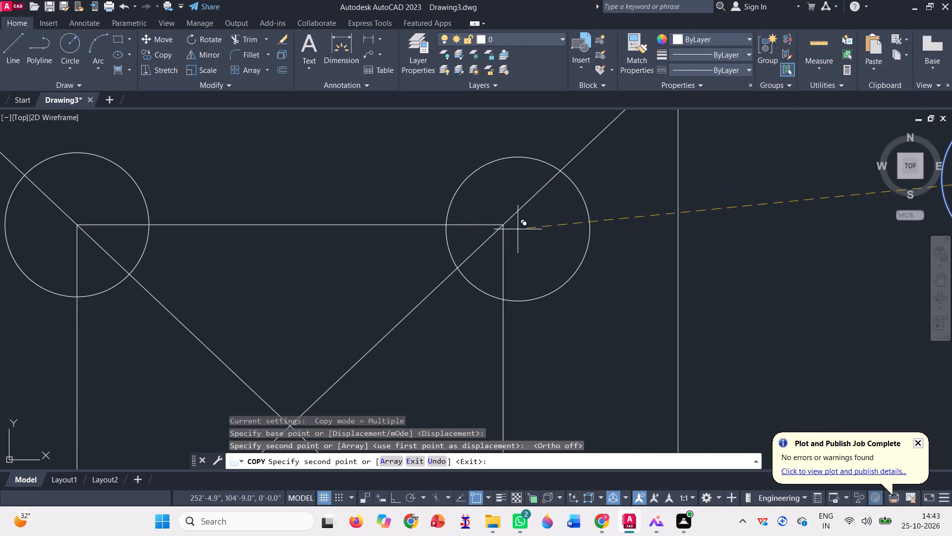
pyautogui.click(503, 223)
pyautogui.scroll(-2, 515, 200)
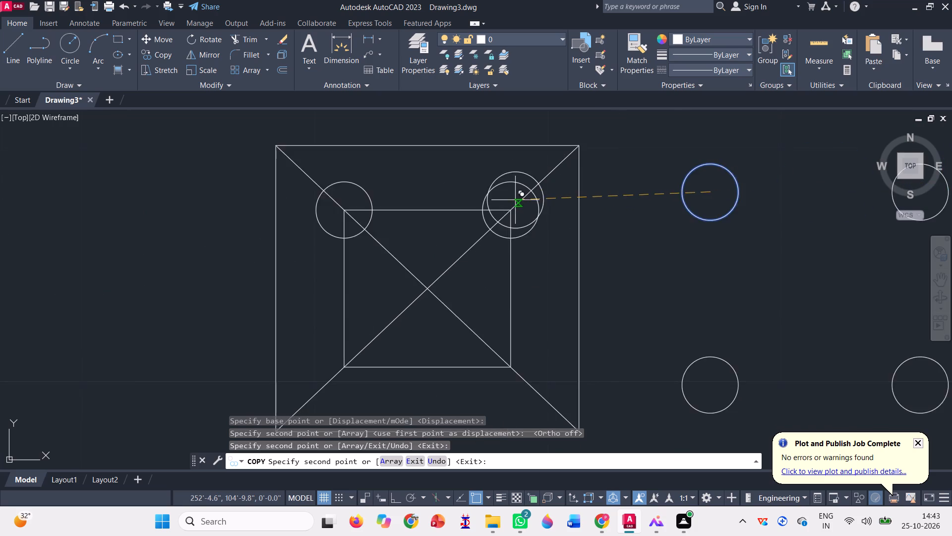
pyautogui.scroll(-1, 515, 200)
pyautogui.scroll(2, 506, 303)
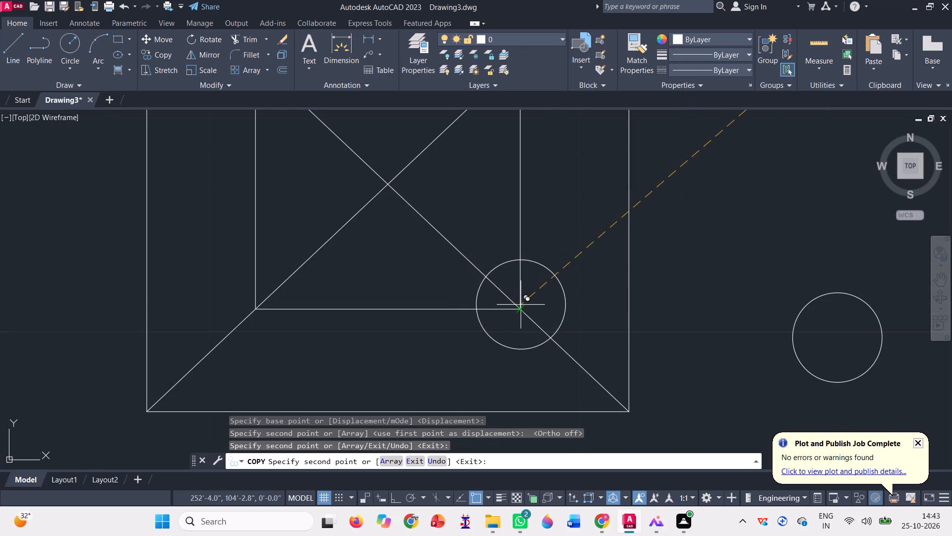
pyautogui.click(519, 309)
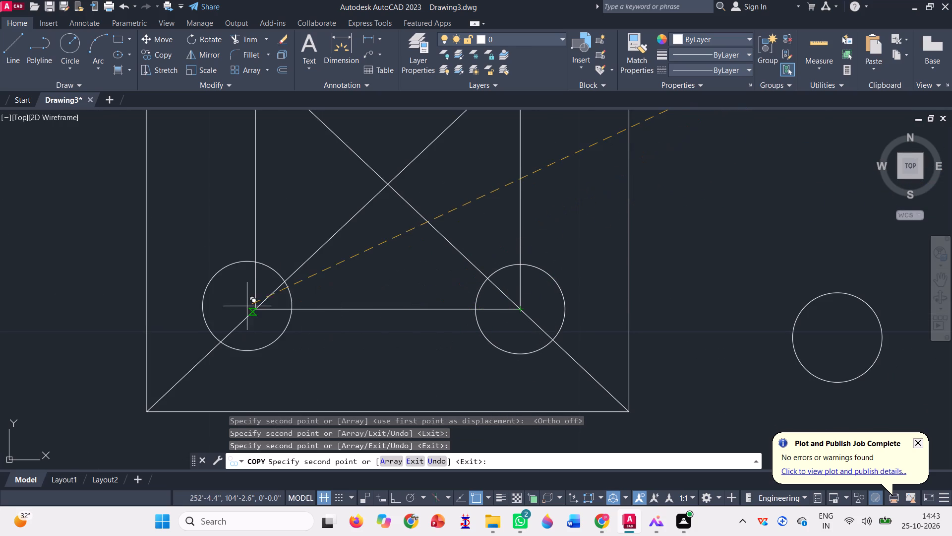
pyautogui.click(256, 308)
pyautogui.scroll(-1, 343, 373)
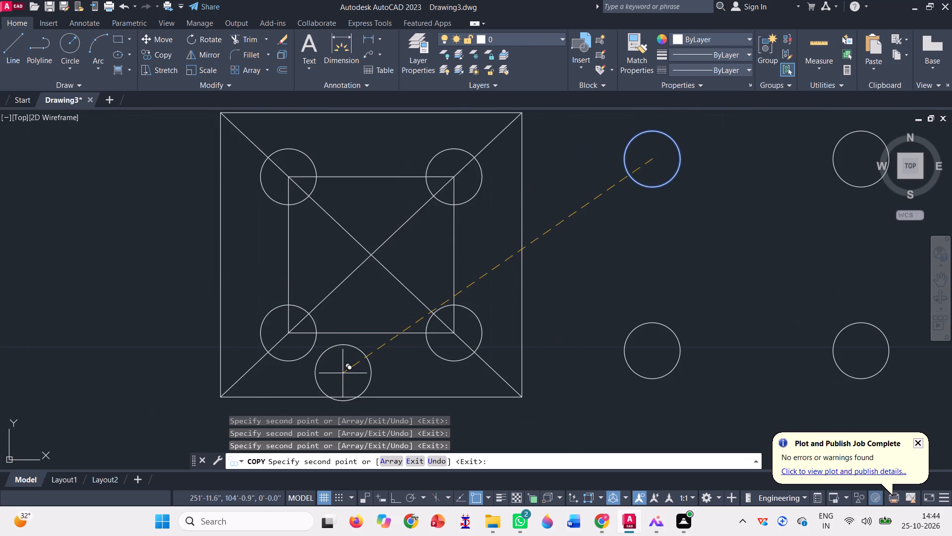
pyautogui.scroll(-1, 343, 373)
pyautogui.press('Escape')
# Erase the two diagonals and the right side of the inner square.
pyautogui.click(417, 295)
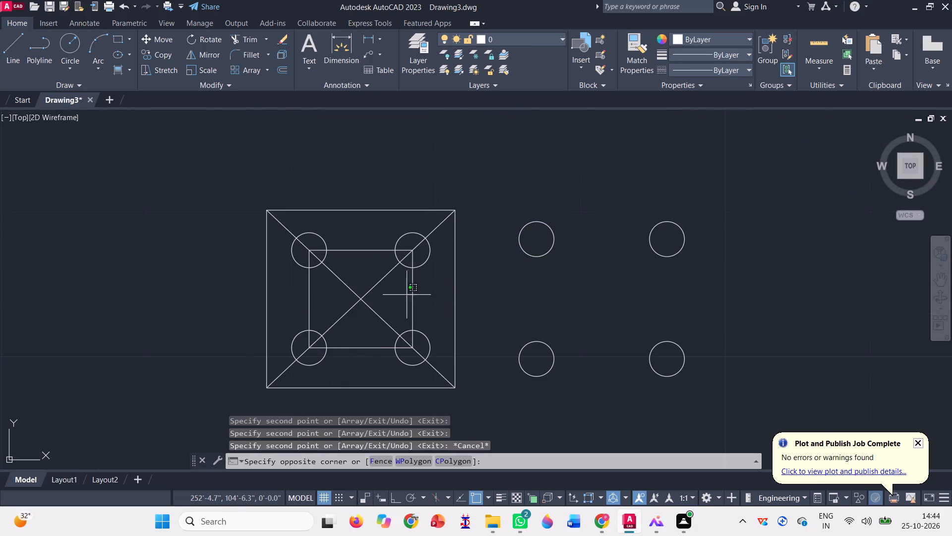
pyautogui.click(330, 292)
pyautogui.scroll(-1, 391, 308)
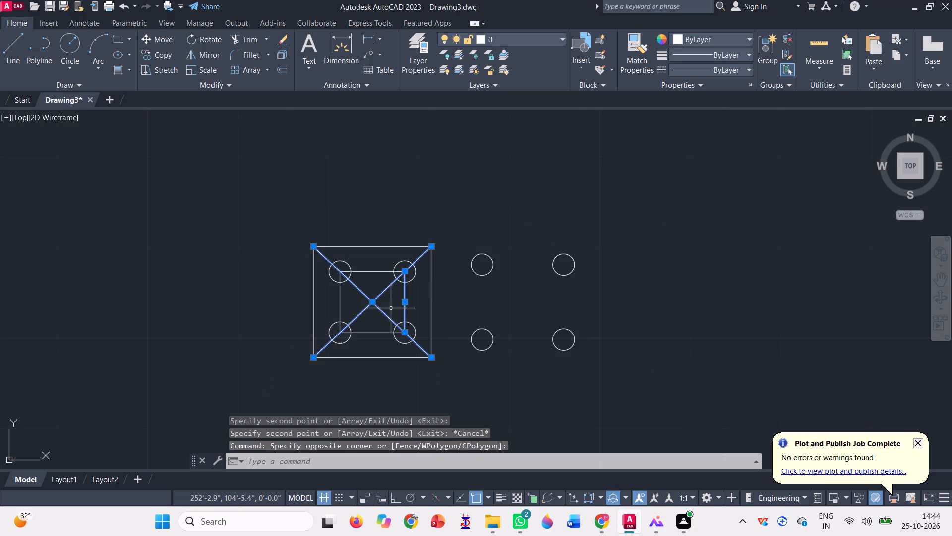
pyautogui.press('Delete')
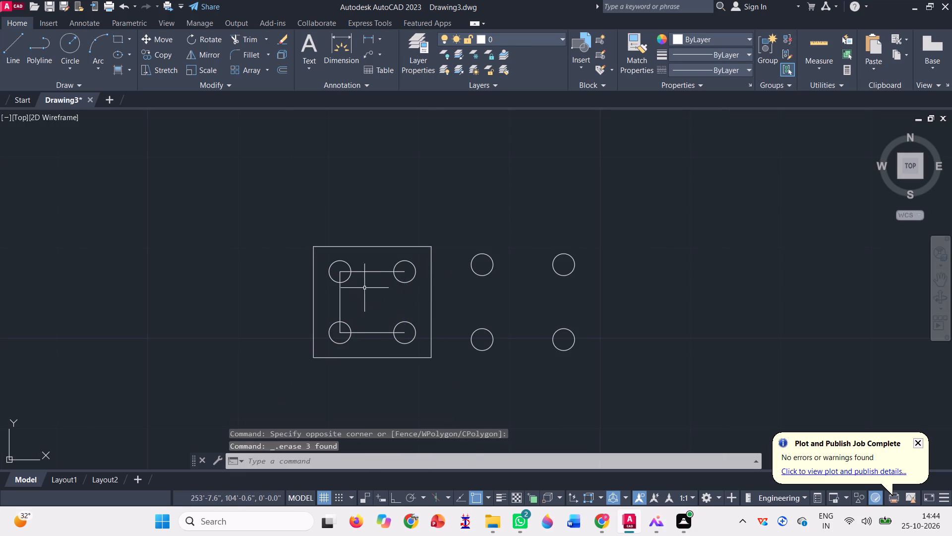
# Erase the remaining top, bottom and left sides of the inner square connecting the four circles.
pyautogui.click(367, 286)
pyautogui.click(362, 268)
pyautogui.click(376, 337)
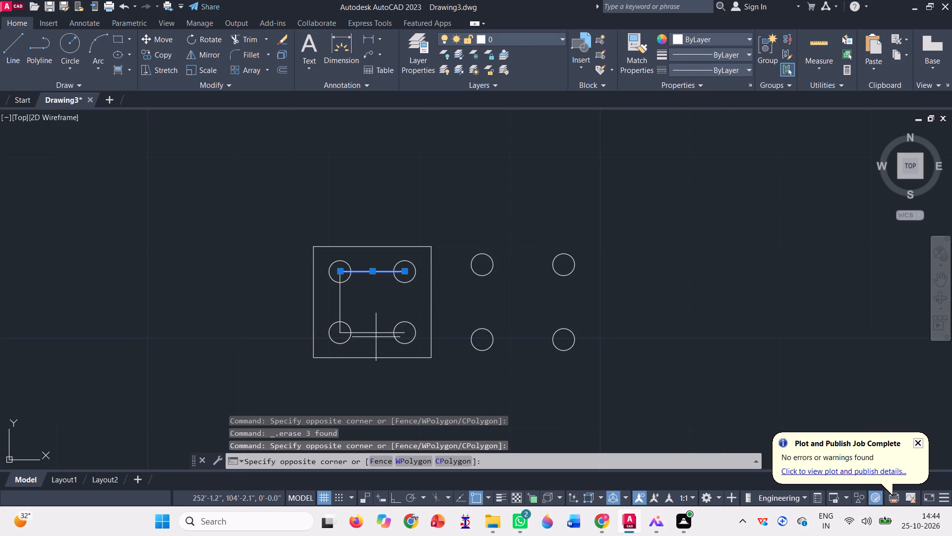
pyautogui.click(374, 334)
pyautogui.click(371, 325)
pyautogui.click(380, 341)
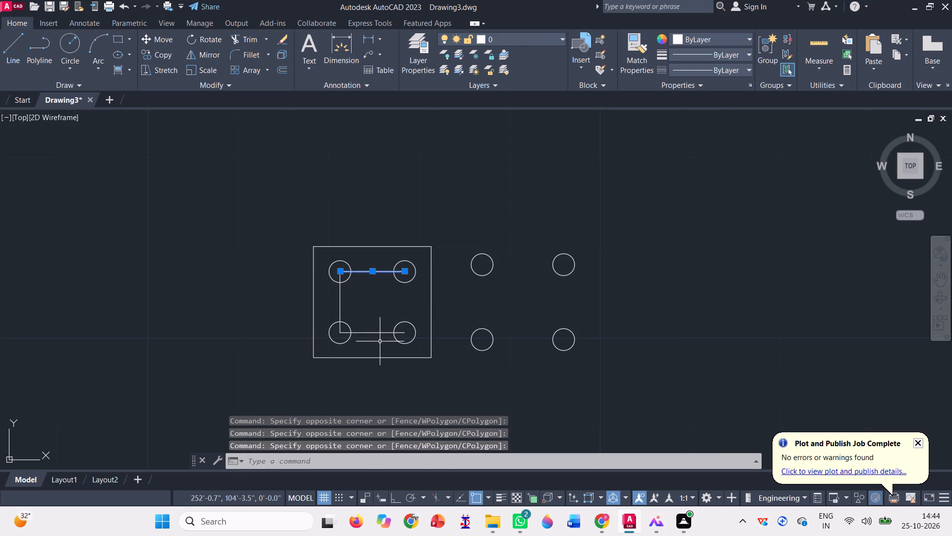
pyautogui.click(379, 340)
pyautogui.click(376, 322)
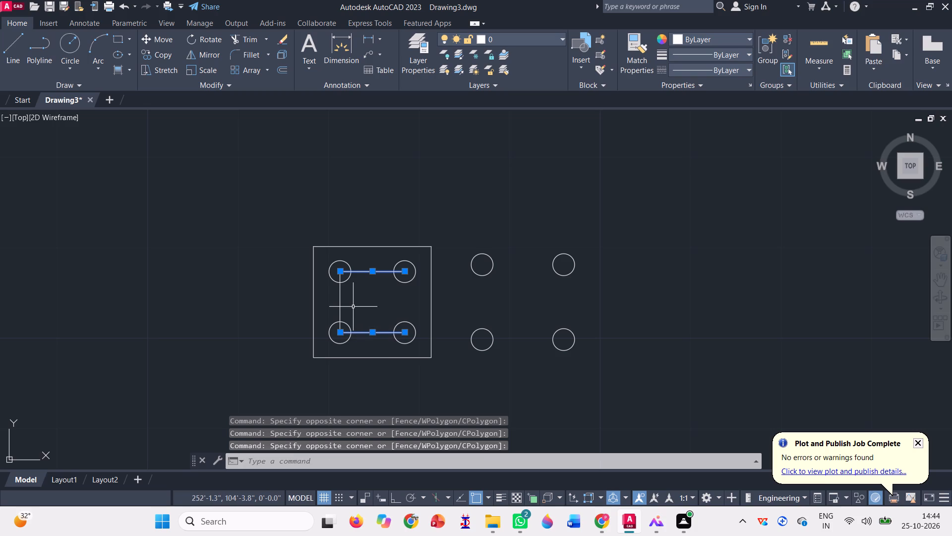
pyautogui.click(351, 305)
pyautogui.click(326, 298)
pyautogui.press('Delete')
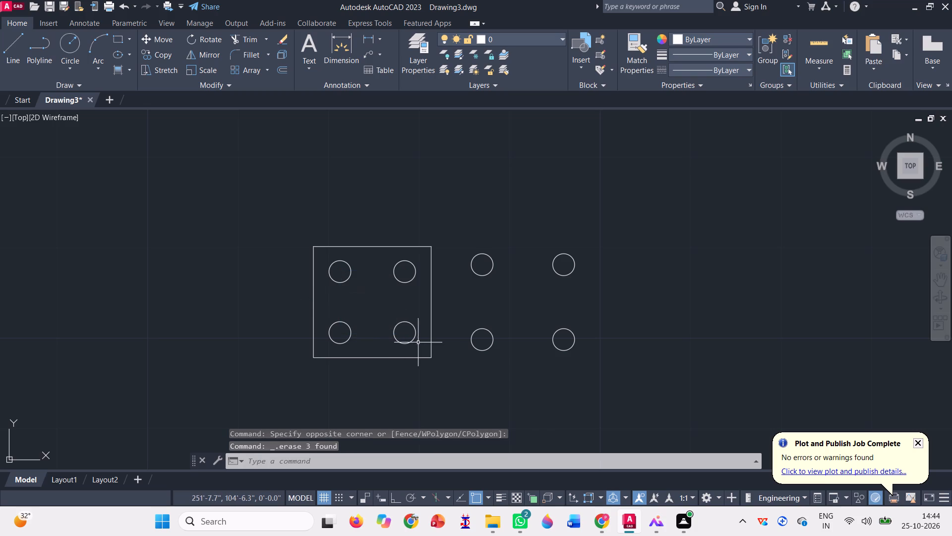
# Erase the four loose circles beside the outer square.
pyautogui.click(620, 380)
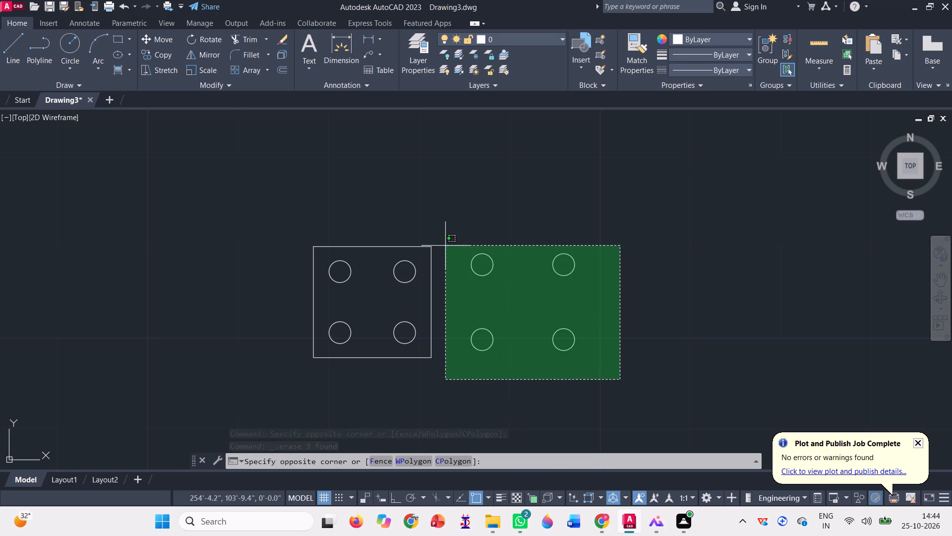
pyautogui.click(460, 224)
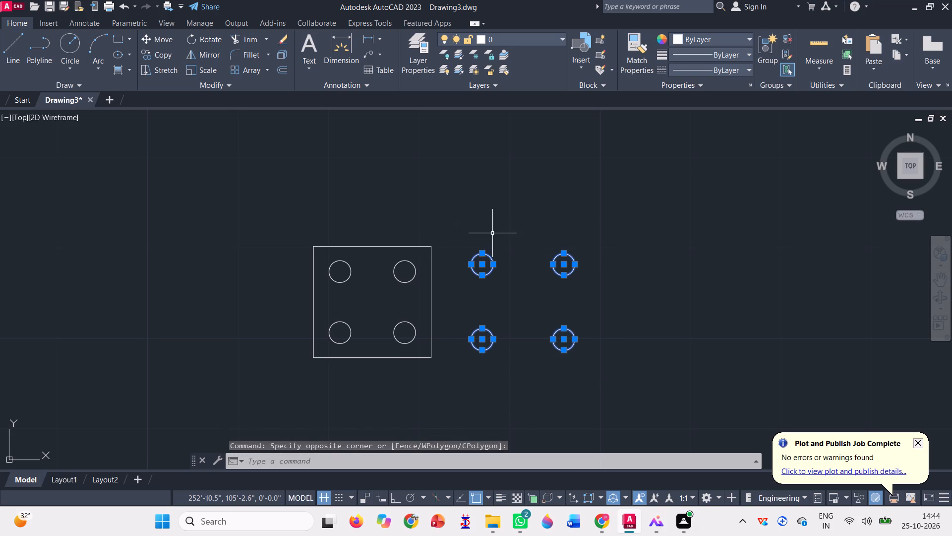
pyautogui.press('Delete')
# Move the square with its four circles by its centre into the upper-left area of the left-wing door.
pyautogui.click(475, 386)
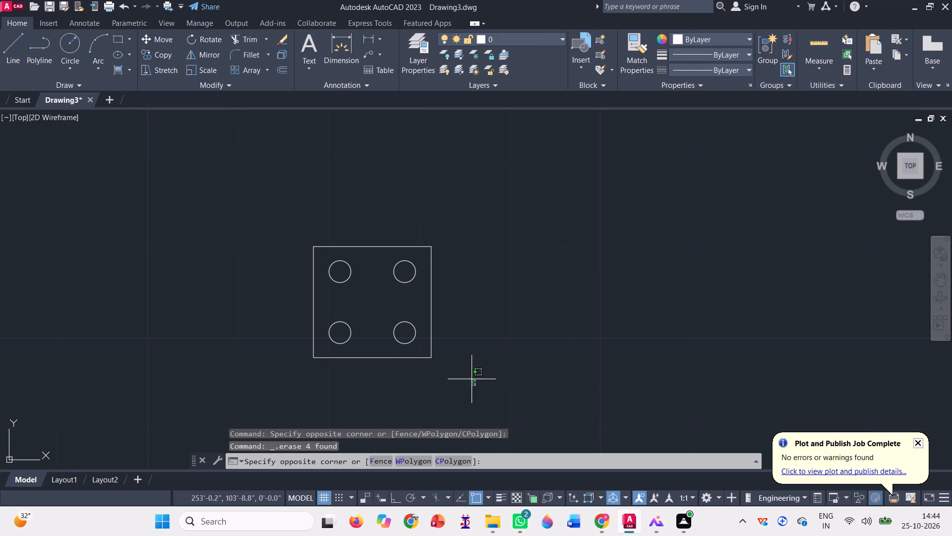
pyautogui.click(286, 199)
pyautogui.write('m')
pyautogui.press('space')
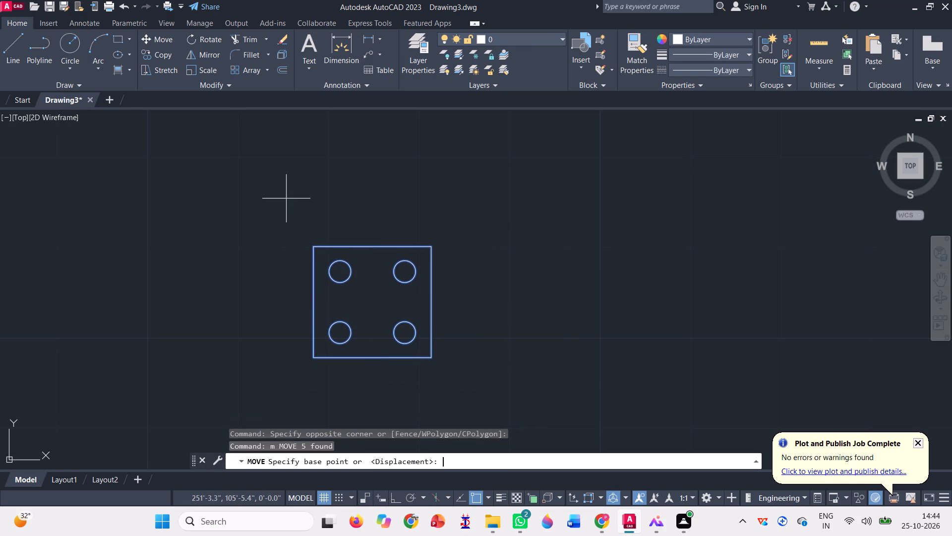
pyautogui.click(369, 303)
pyautogui.scroll(-2, 347, 280)
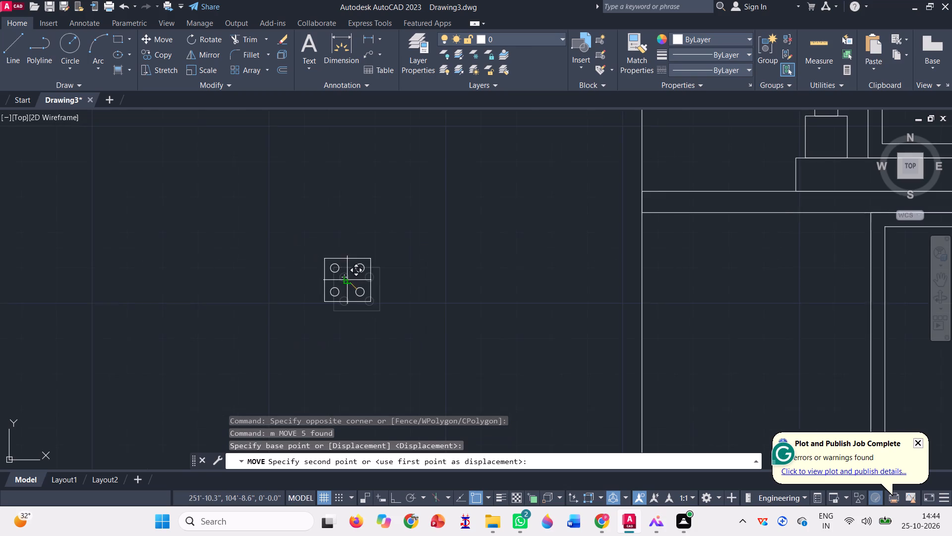
pyautogui.scroll(-2, 347, 280)
pyautogui.scroll(1, 584, 288)
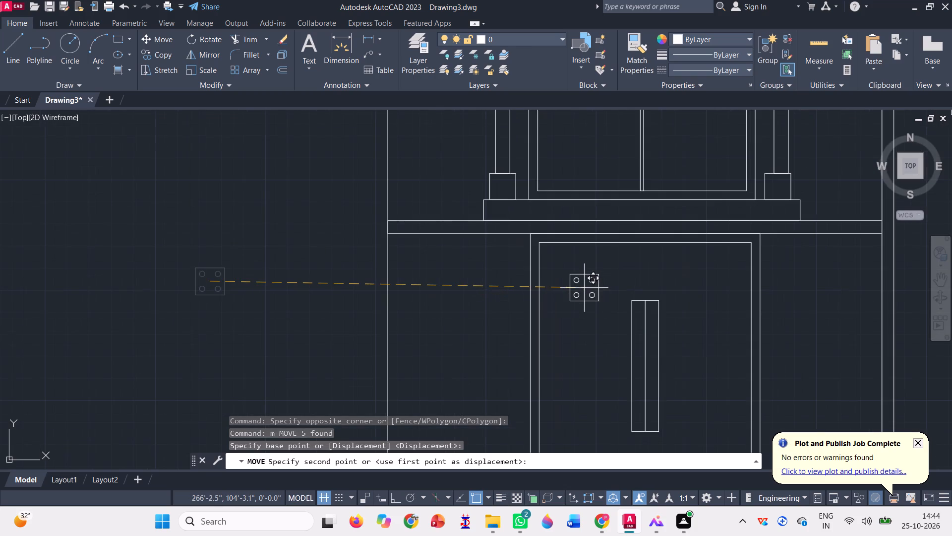
pyautogui.click(578, 284)
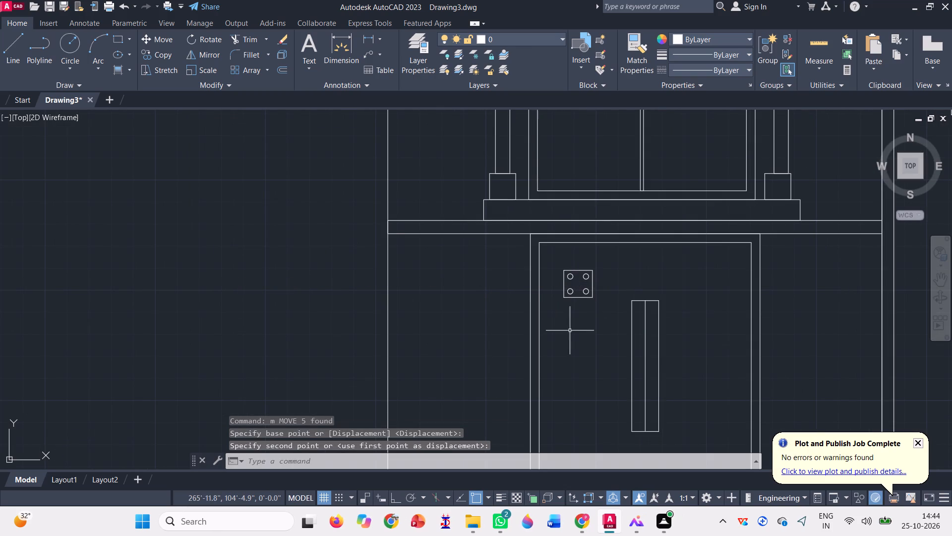
# Copy the square motif about 1'-7.3" straight down inside the door, with Ortho on.
pyautogui.click(160, 54)
pyautogui.click(613, 314)
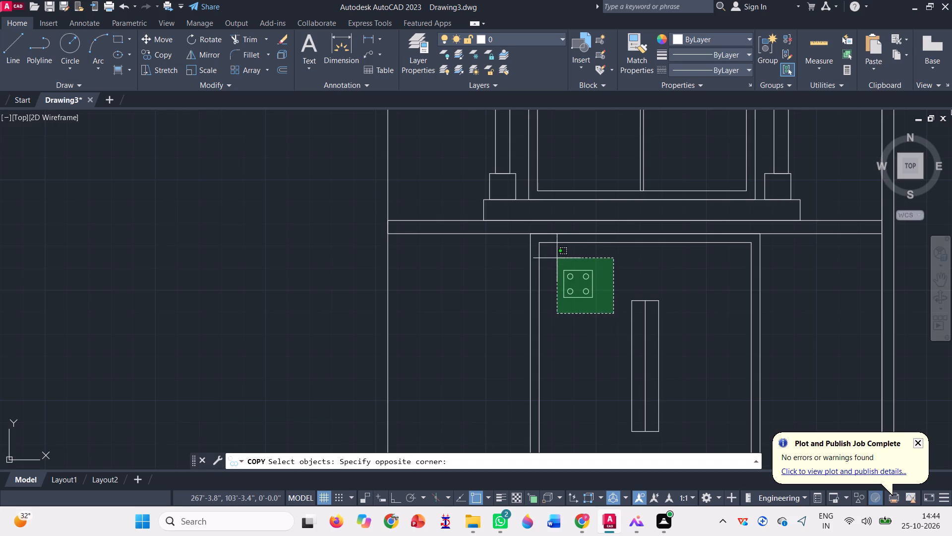
pyautogui.click(556, 258)
pyautogui.press('space')
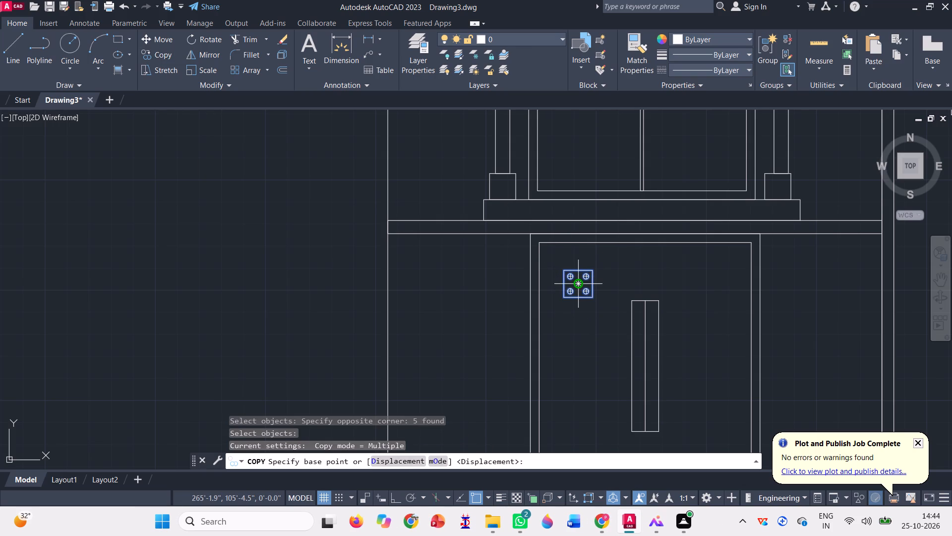
pyautogui.click(576, 285)
pyautogui.scroll(-1, 576, 285)
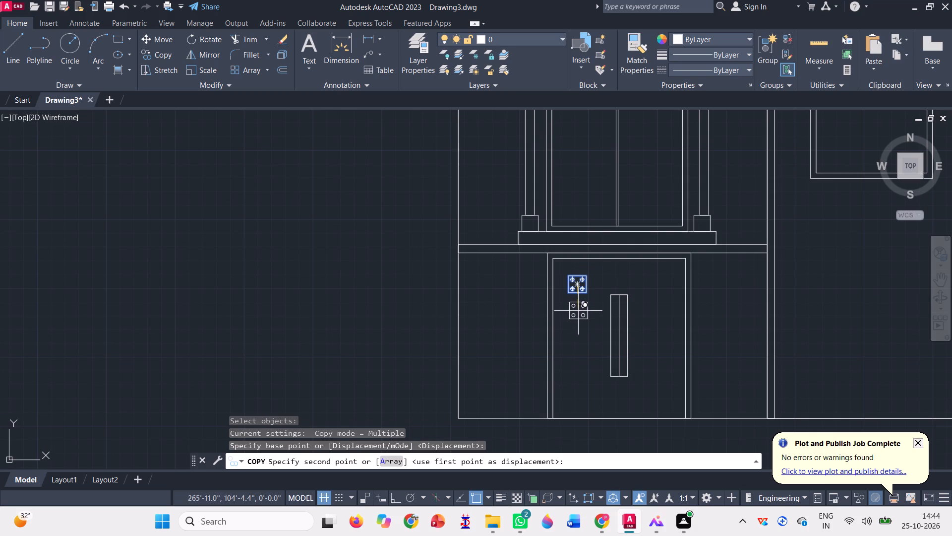
pyautogui.press('F8')
pyautogui.scroll(1, 578, 311)
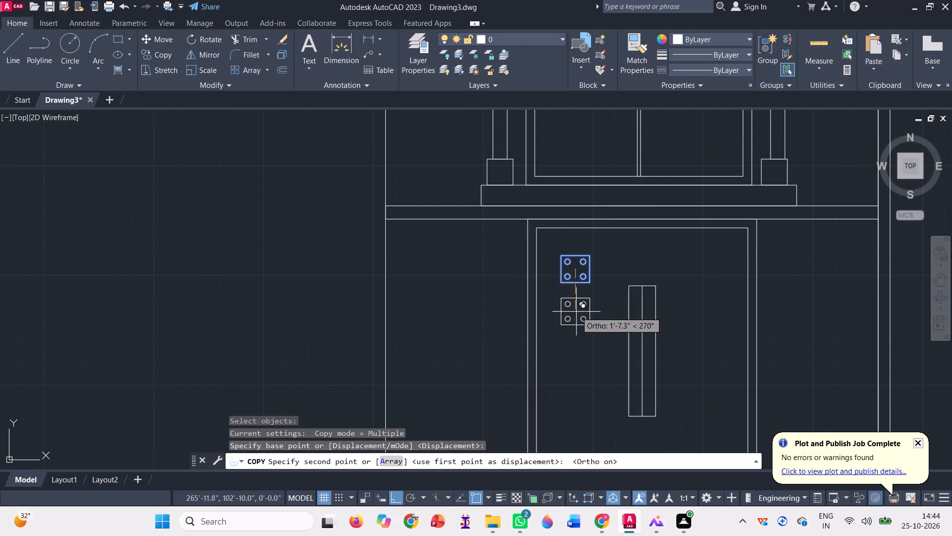
pyautogui.click(576, 312)
pyautogui.press('space')
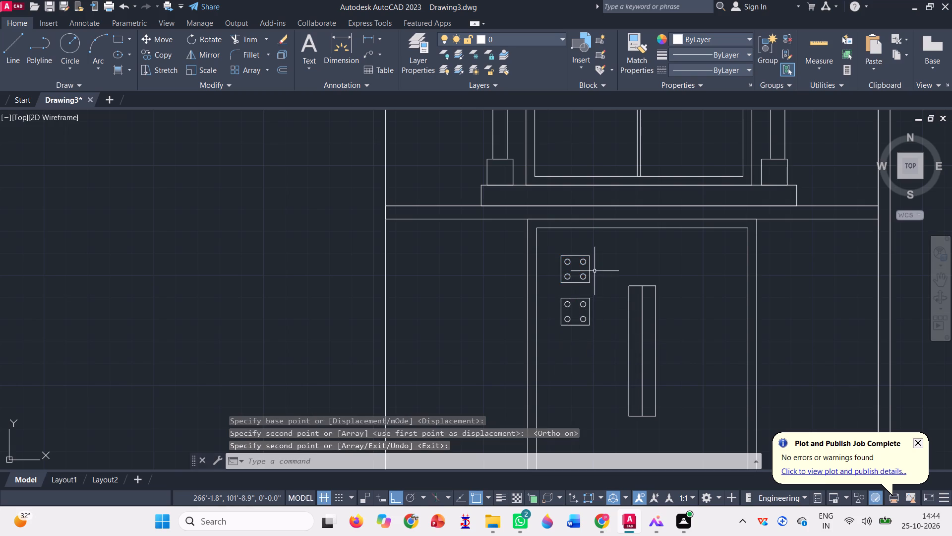
# Copy the lower motif three more times straight down at the same spacing, using the motifs' lower-left corners, for a column of five.
pyautogui.click(595, 334)
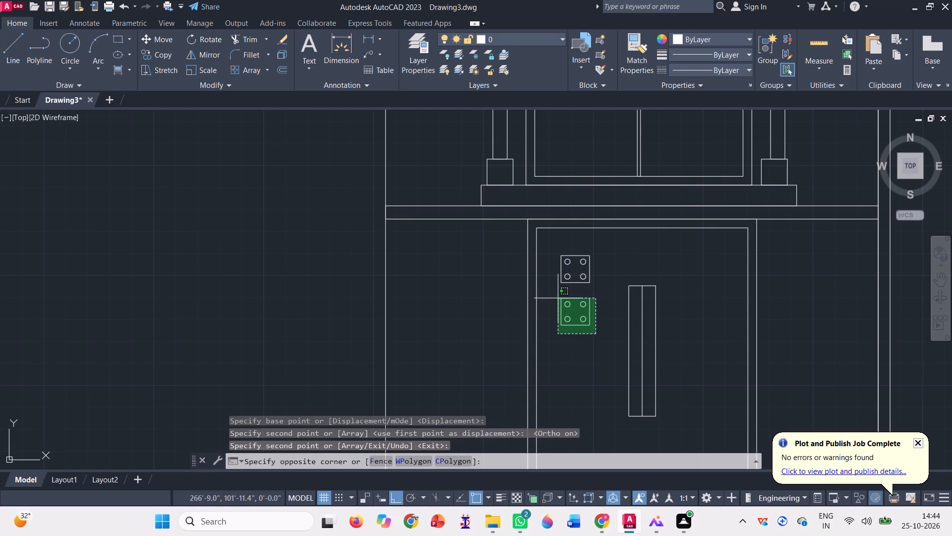
pyautogui.click(555, 296)
pyautogui.write('co')
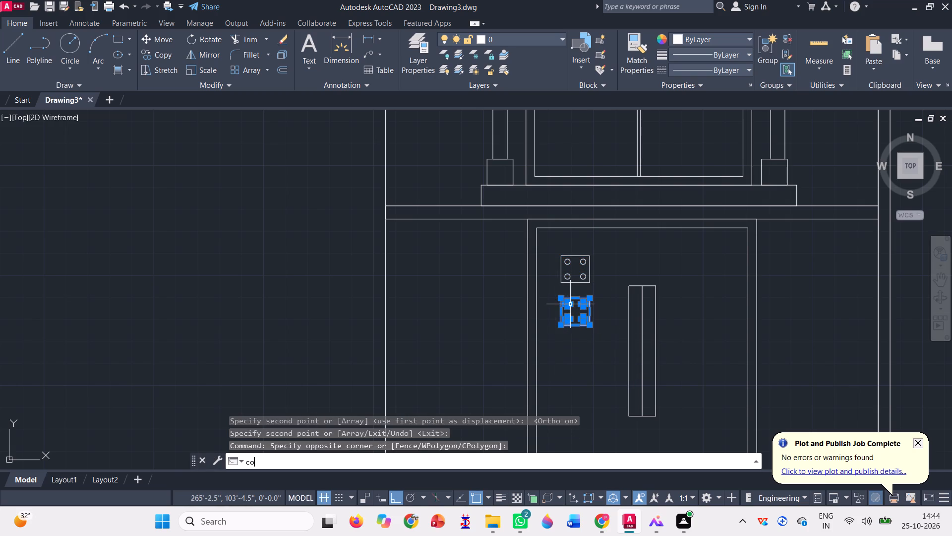
pyautogui.press('space')
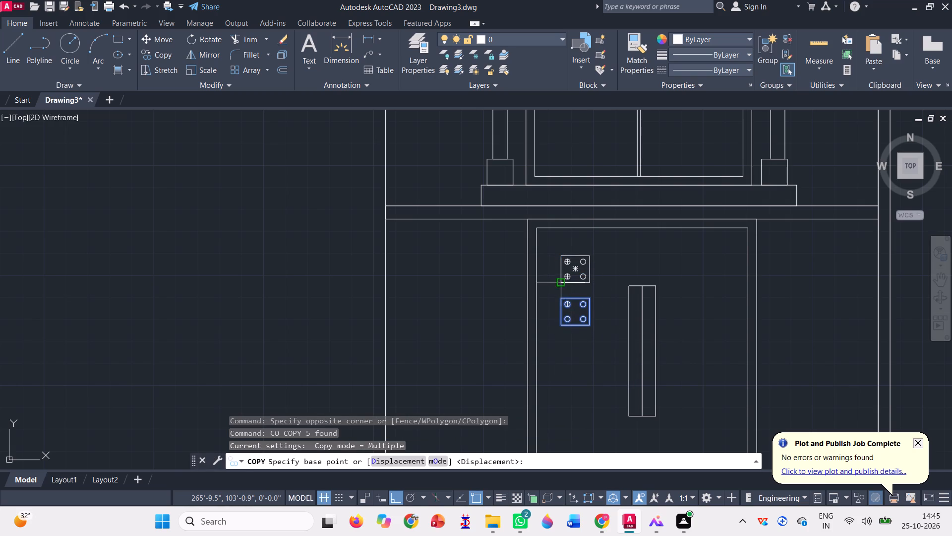
pyautogui.click(559, 282)
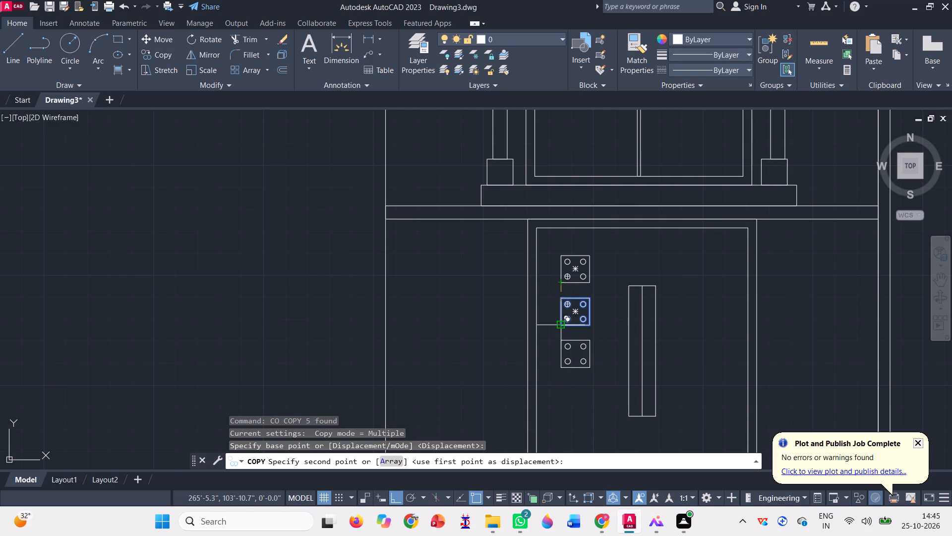
pyautogui.click(562, 325)
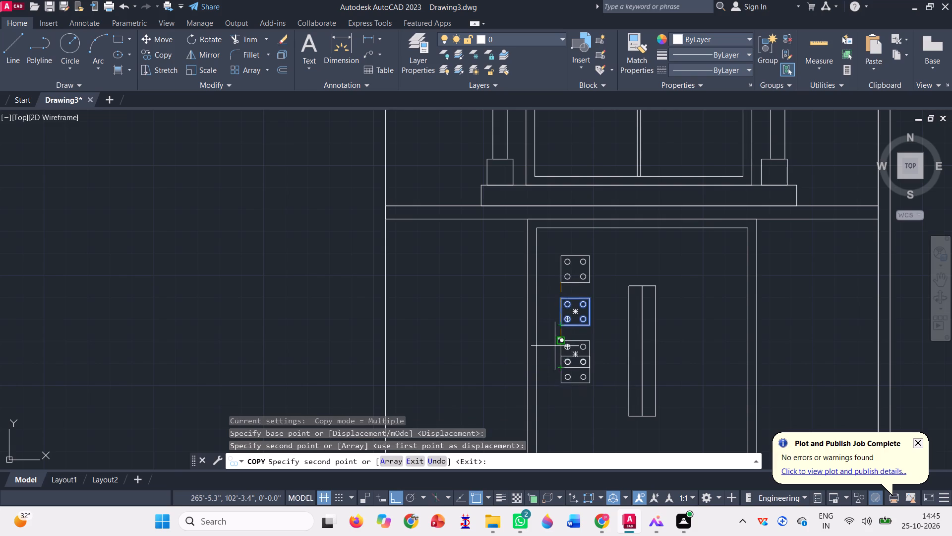
pyautogui.scroll(2, 555, 369)
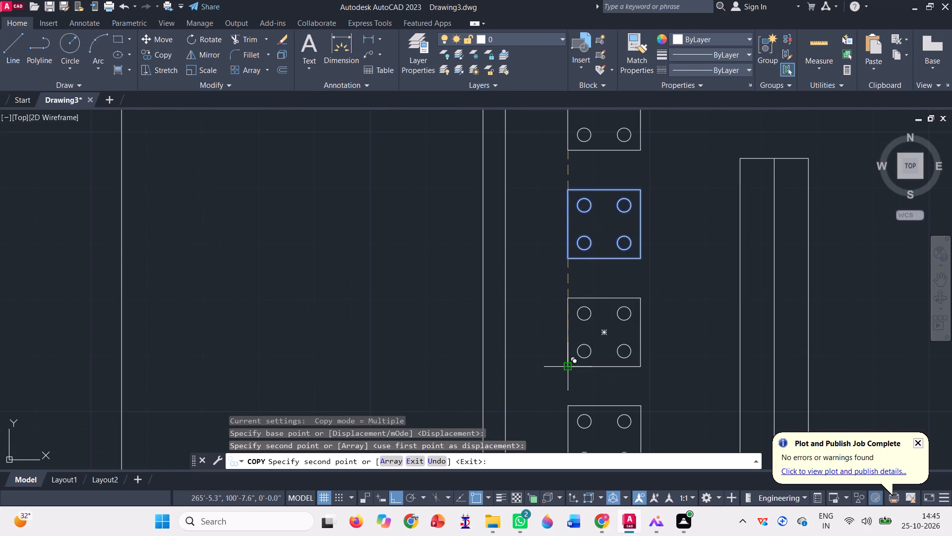
pyautogui.click(567, 363)
pyautogui.scroll(-1, 574, 310)
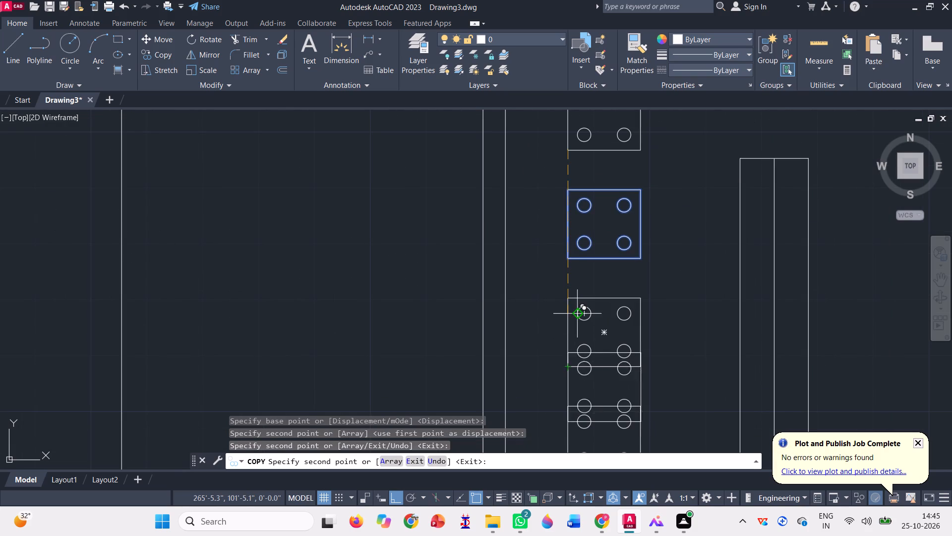
pyautogui.scroll(-2, 584, 307)
pyautogui.scroll(3, 578, 347)
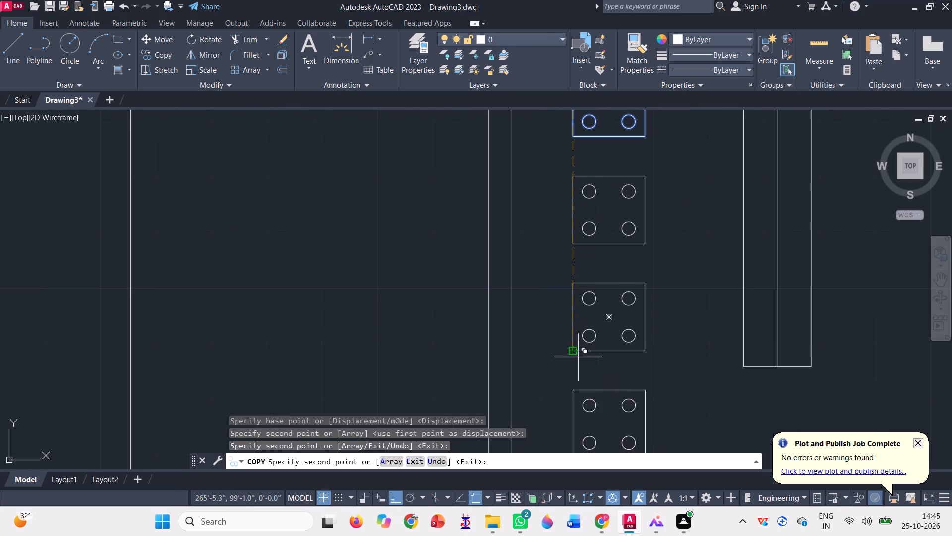
pyautogui.click(574, 351)
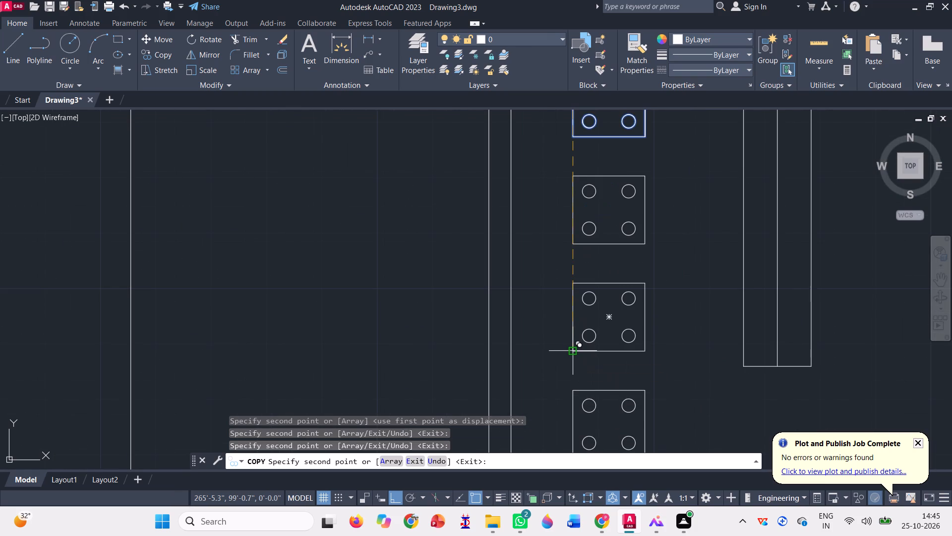
pyautogui.scroll(-2, 574, 351)
pyautogui.press('Escape')
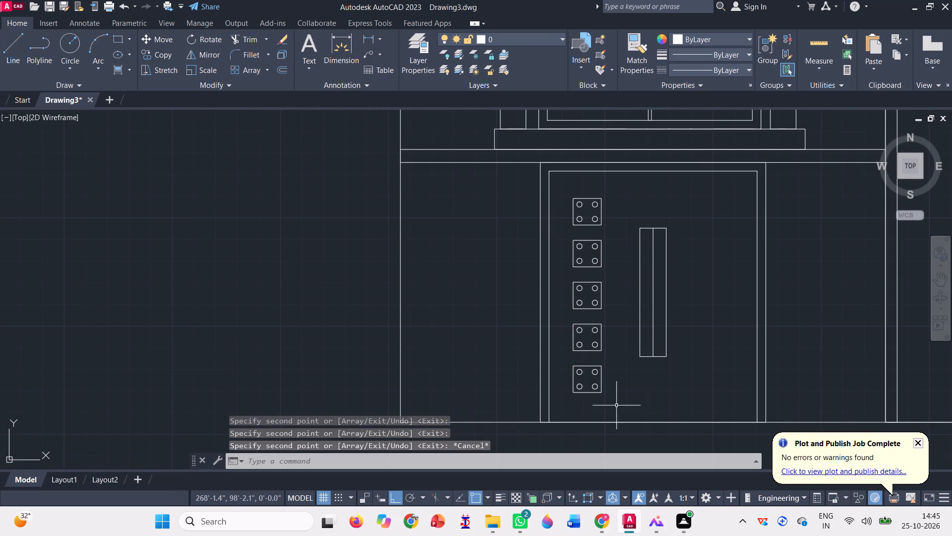
# Mirror the column of five motifs about the vertical centre line of the door handle, keeping the originals.
pyautogui.click(613, 402)
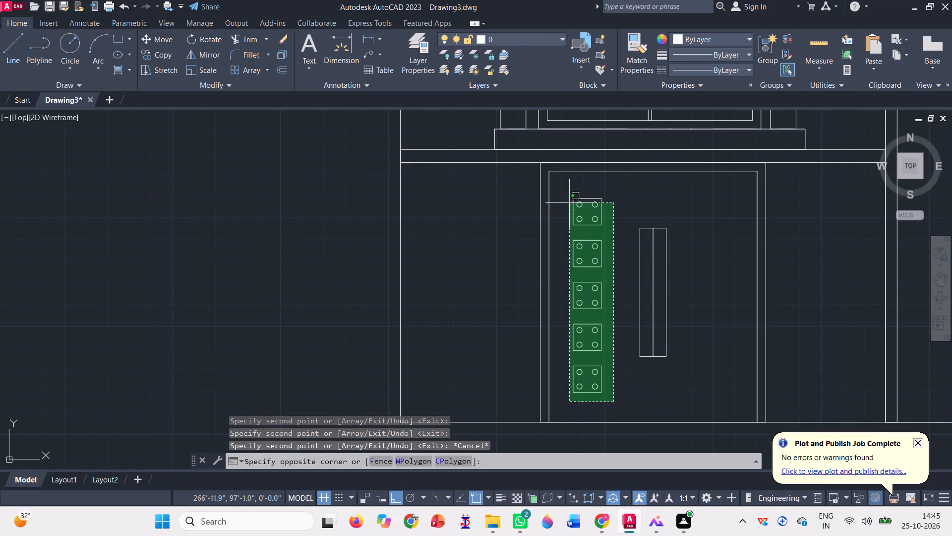
pyautogui.click(565, 188)
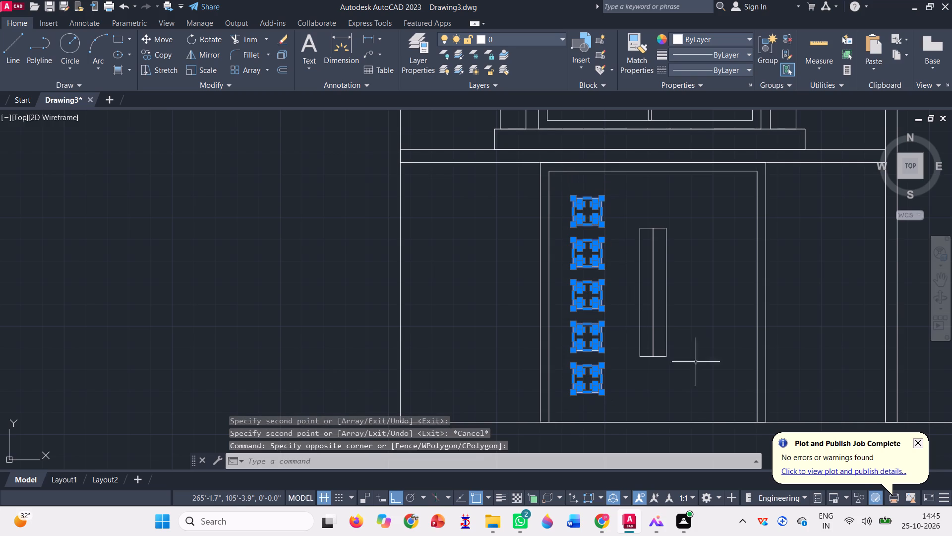
pyautogui.click(205, 58)
pyautogui.click(650, 356)
pyautogui.click(645, 405)
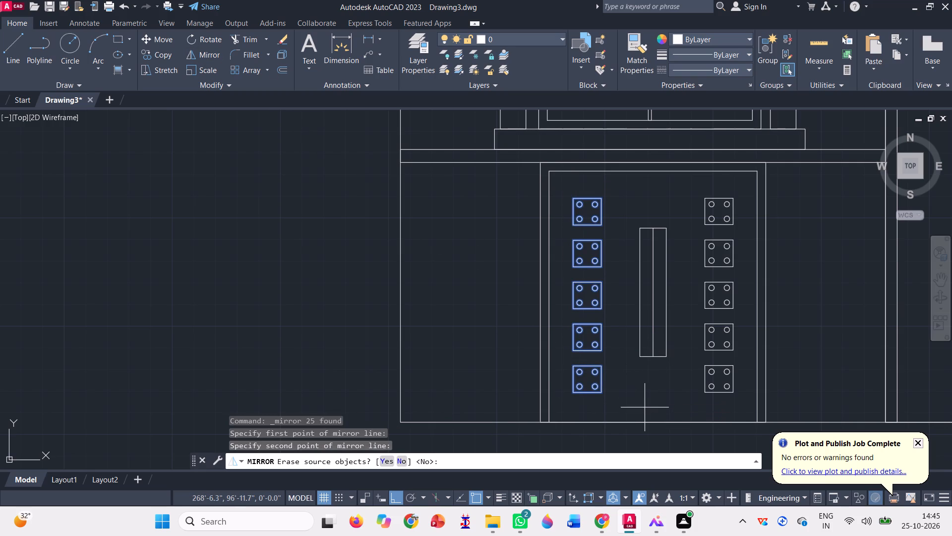
pyautogui.press('space')
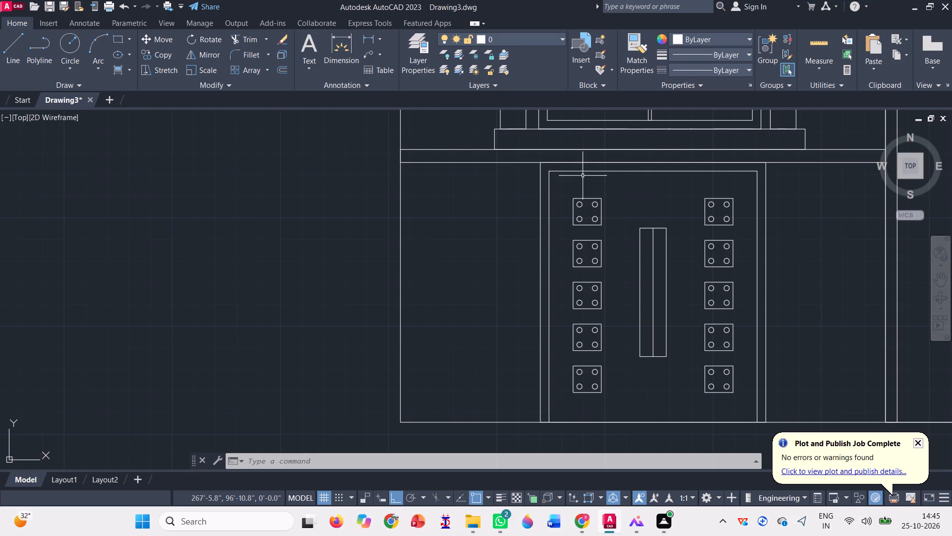
# Delete the ten square outlines around the circle groups in both columns of the left-wing door, keeping the circles.
pyautogui.scroll(3, 586, 193)
pyautogui.click(589, 215)
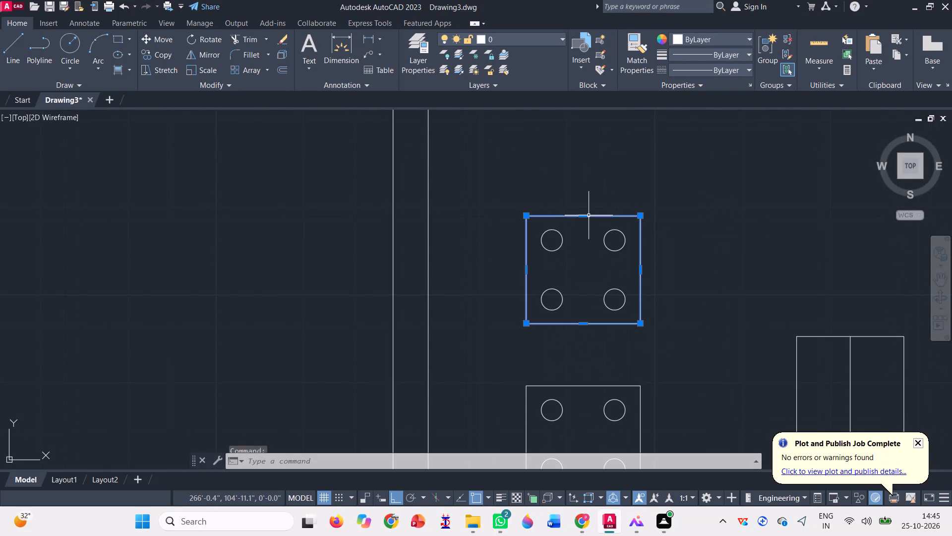
pyautogui.scroll(-3, 586, 209)
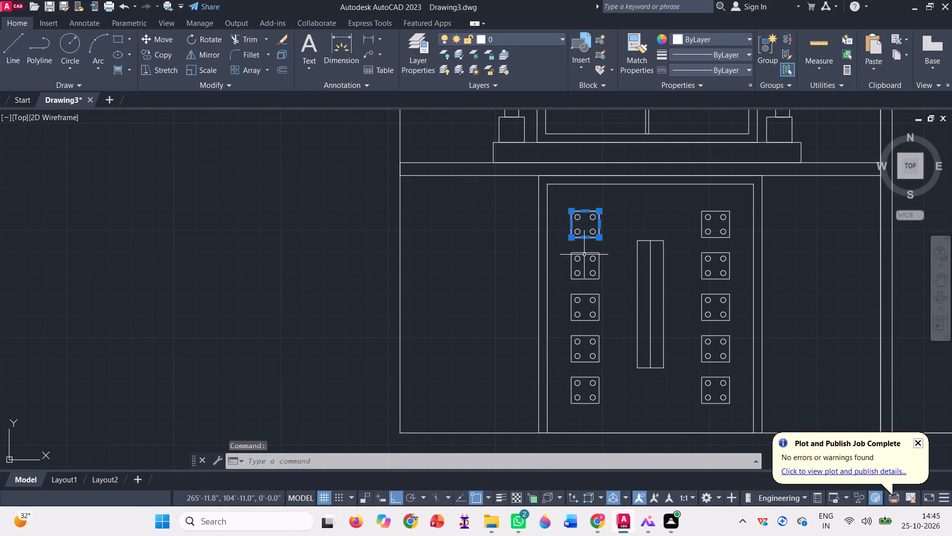
pyautogui.click(584, 255)
pyautogui.click(584, 250)
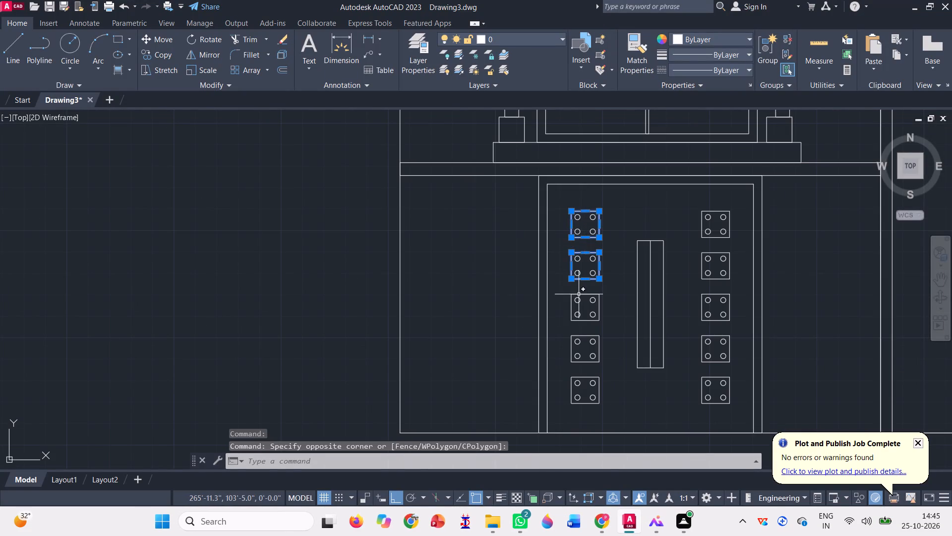
pyautogui.scroll(3, 579, 294)
pyautogui.click(594, 299)
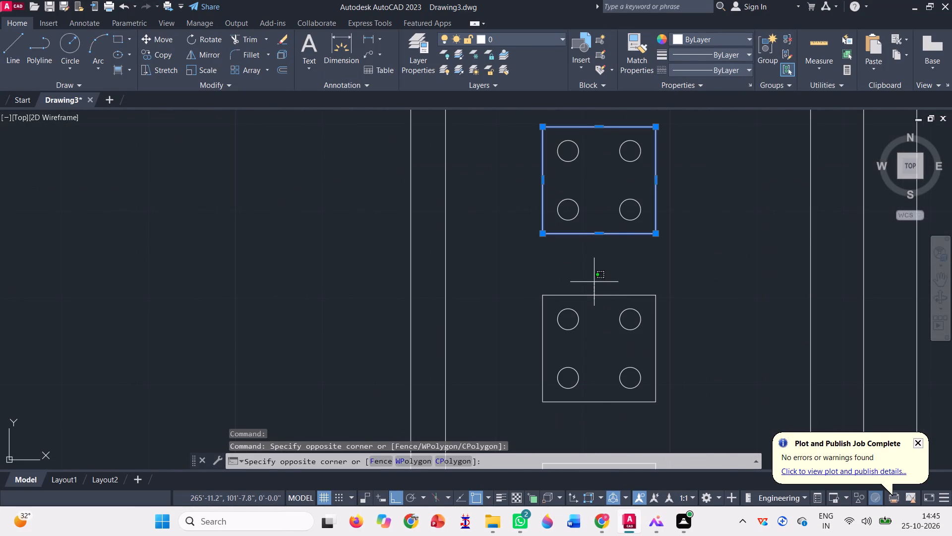
pyautogui.click(594, 282)
pyautogui.scroll(-3, 594, 281)
pyautogui.scroll(1, 597, 332)
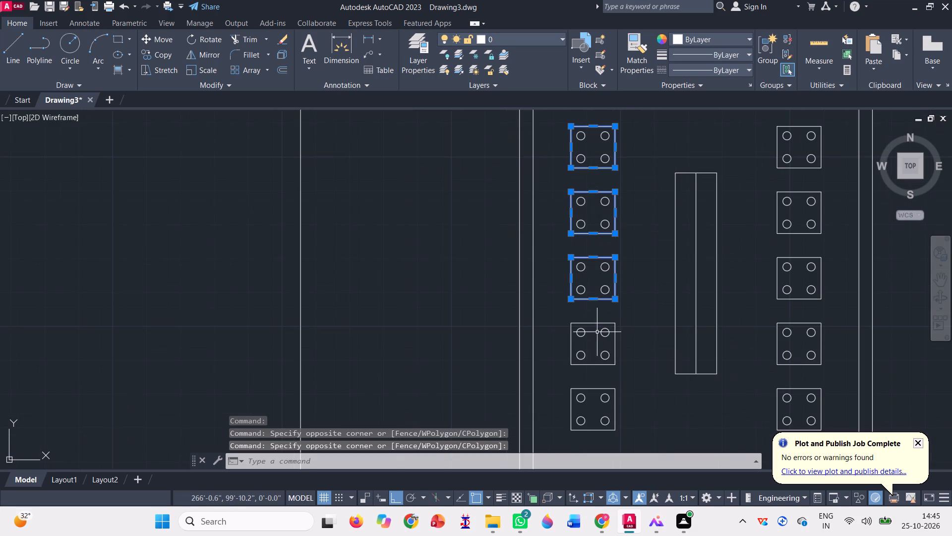
pyautogui.scroll(2, 594, 329)
pyautogui.click(587, 324)
pyautogui.click(581, 297)
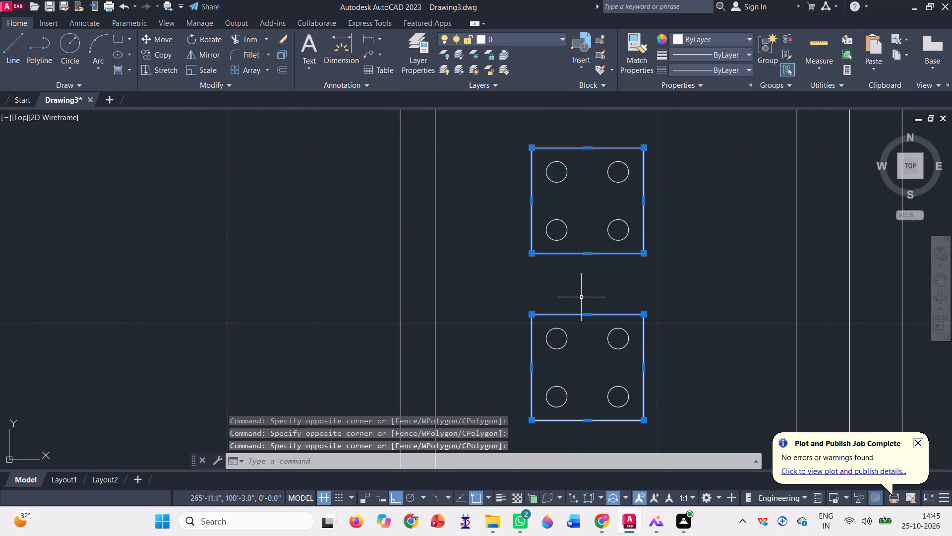
pyautogui.scroll(-3, 587, 286)
pyautogui.scroll(3, 590, 326)
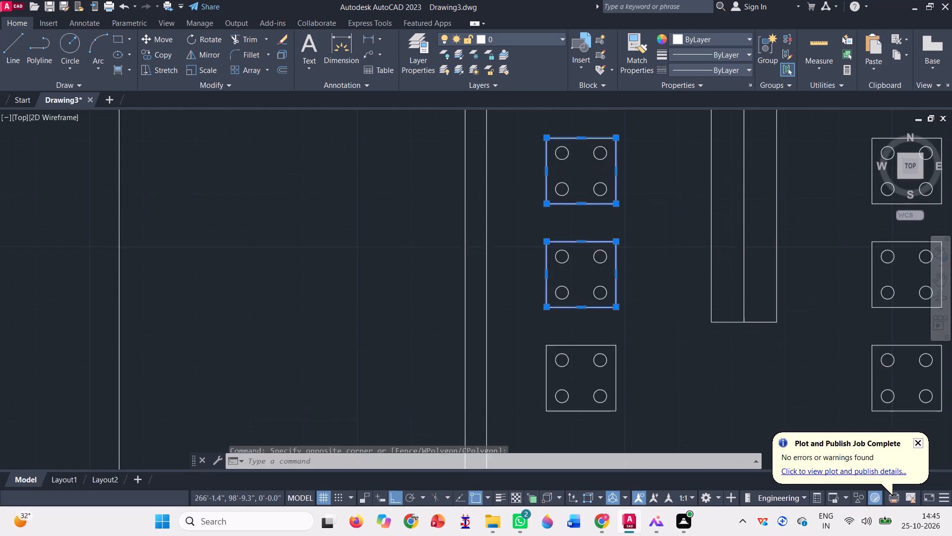
pyautogui.click(581, 370)
pyautogui.click(579, 358)
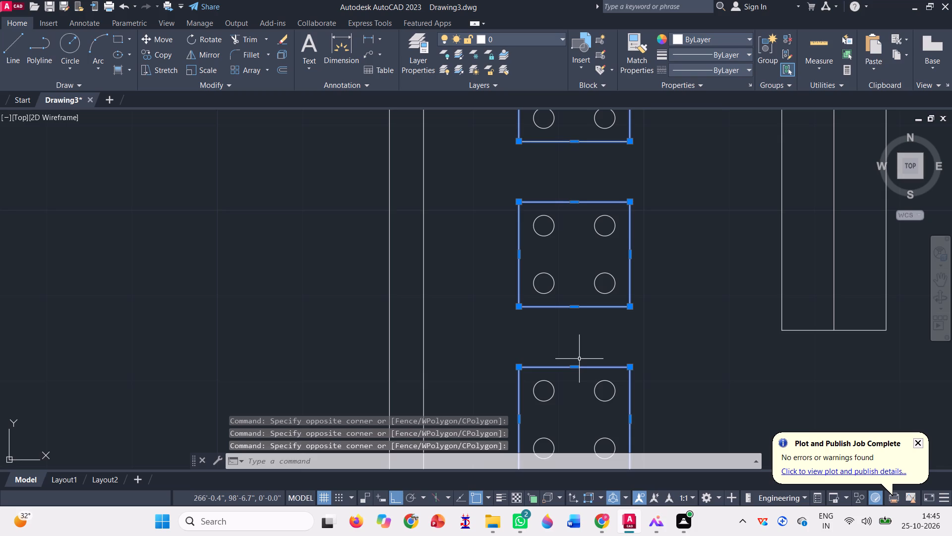
pyautogui.scroll(-3, 579, 359)
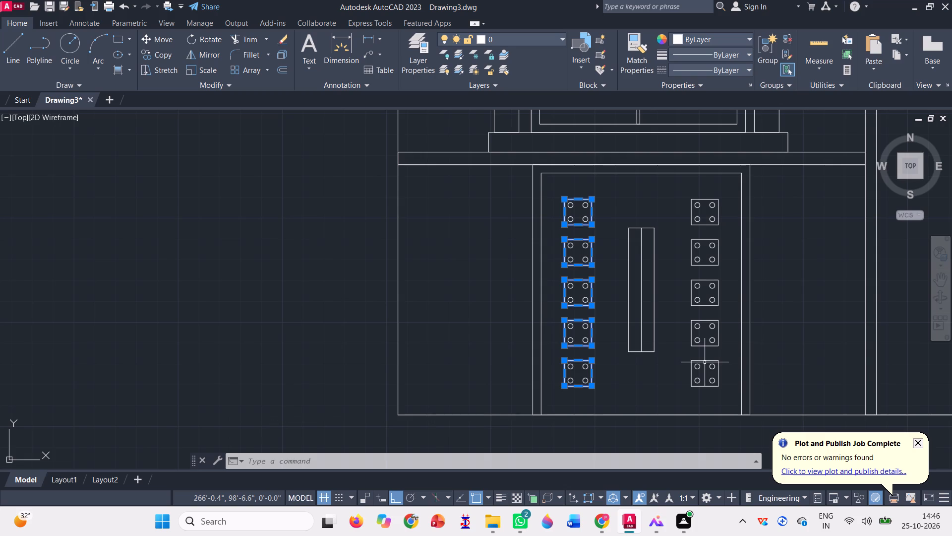
pyautogui.scroll(2, 705, 361)
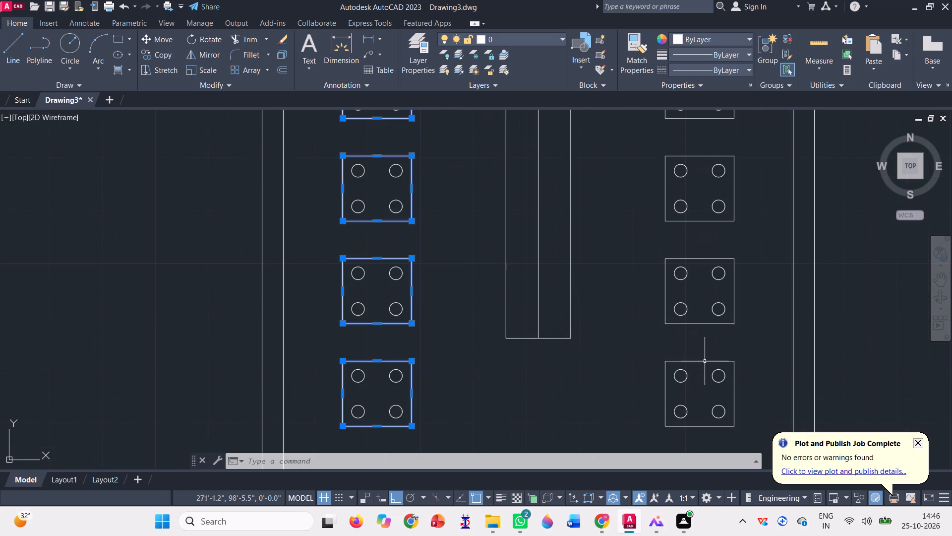
pyautogui.scroll(2, 705, 363)
pyautogui.click(694, 373)
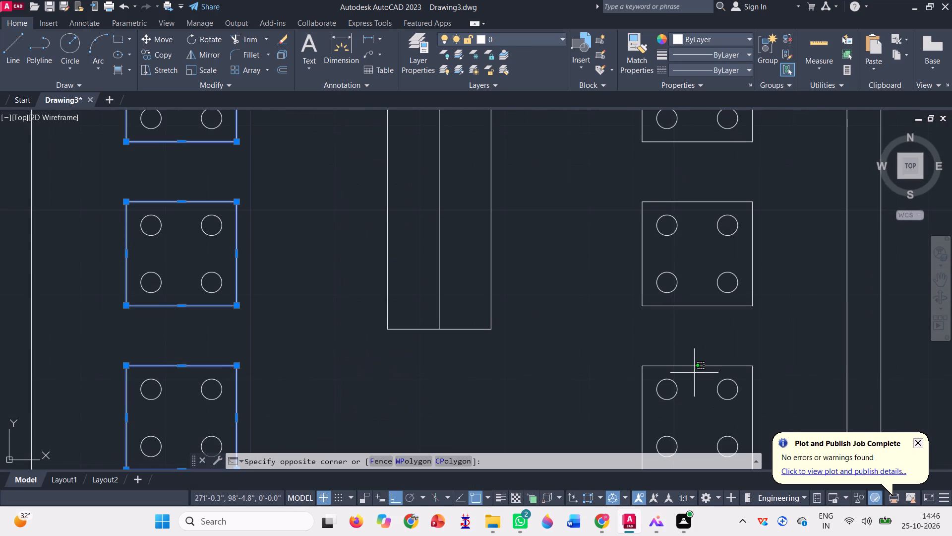
pyautogui.click(692, 355)
pyautogui.click(704, 324)
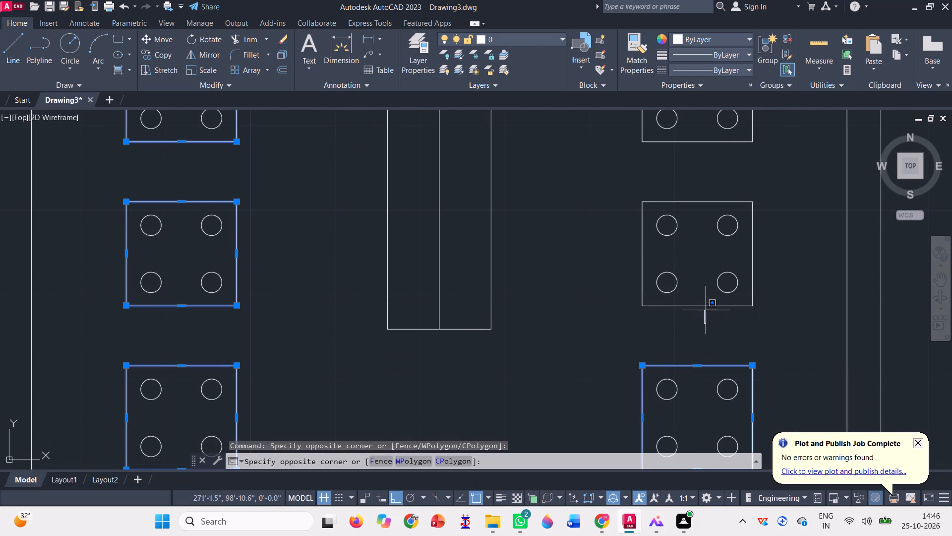
pyautogui.click(700, 299)
pyautogui.scroll(-2, 694, 345)
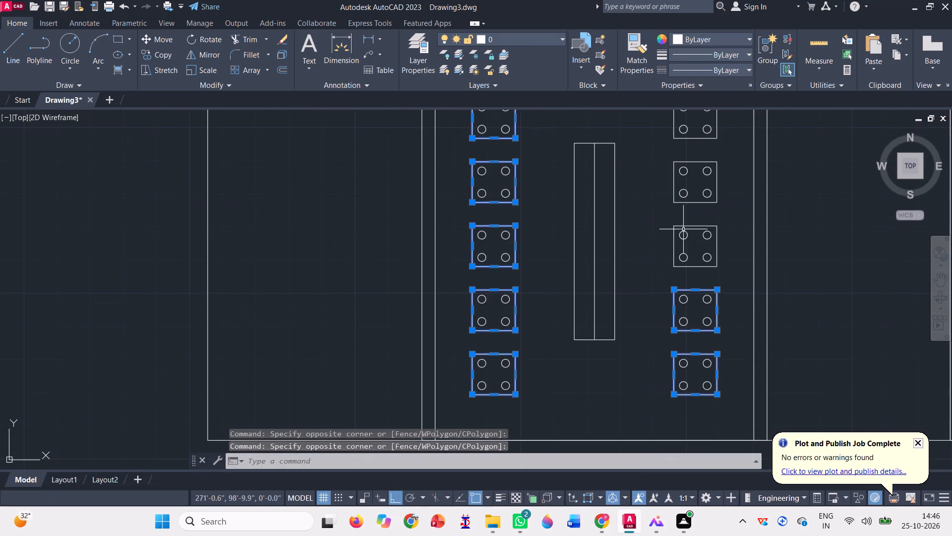
pyautogui.scroll(3, 683, 219)
pyautogui.click(704, 247)
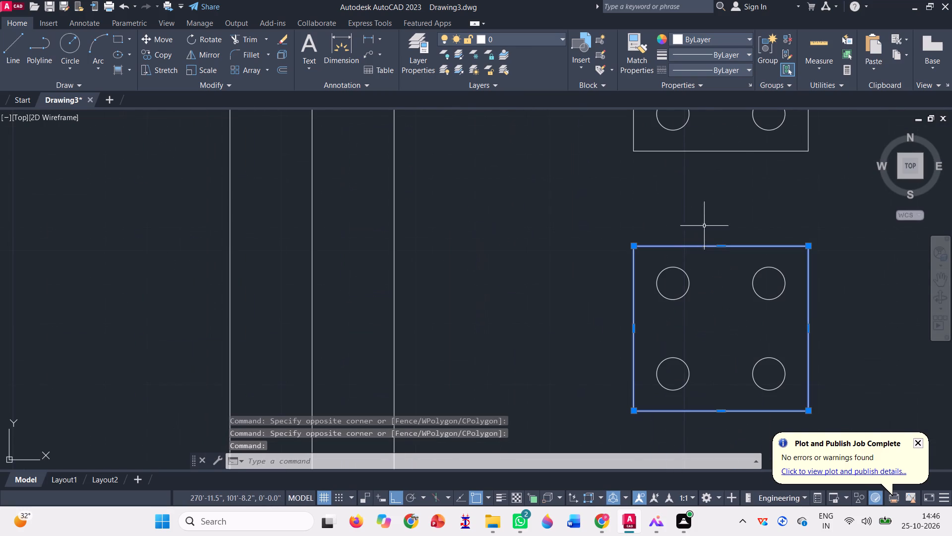
pyautogui.click(721, 153)
pyautogui.click(720, 147)
pyautogui.scroll(-2, 667, 274)
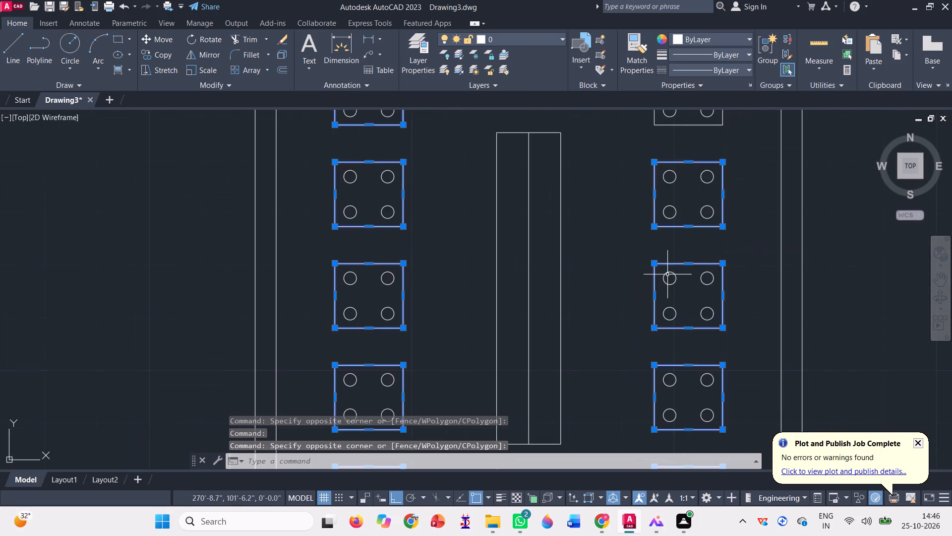
pyautogui.scroll(-2, 667, 274)
pyautogui.scroll(3, 657, 203)
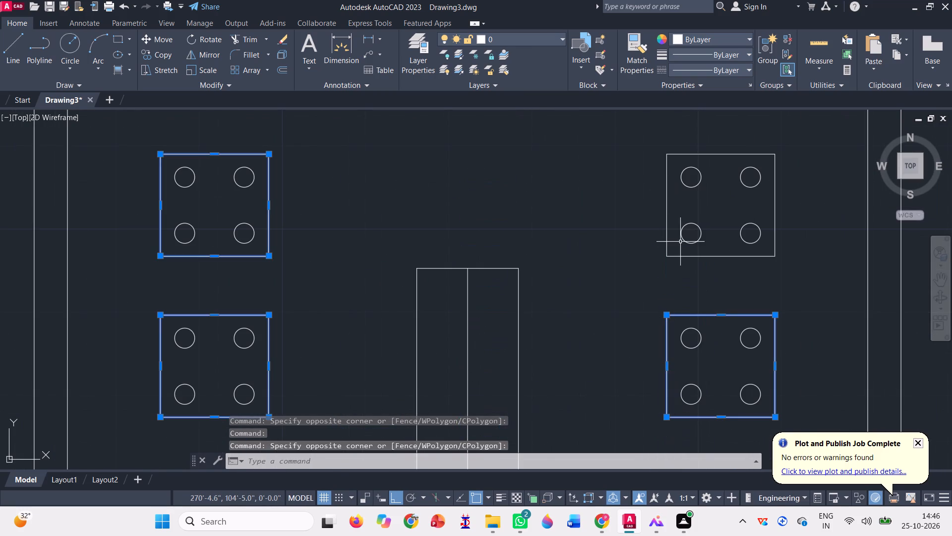
pyautogui.click(721, 262)
pyautogui.click(716, 248)
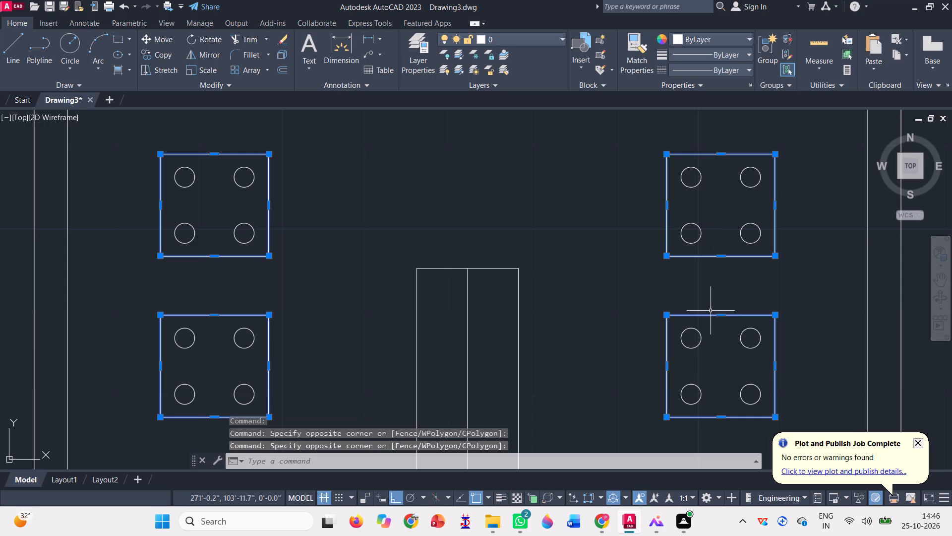
pyautogui.press('Delete')
# Start a rectangle with its first corner at the building elevation's lower-left base corner.
pyautogui.scroll(-3, 645, 265)
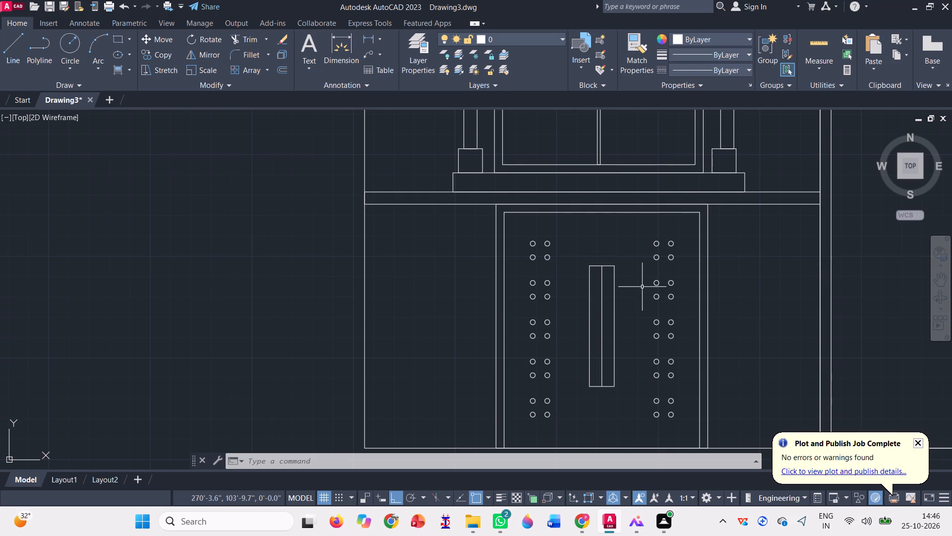
pyautogui.scroll(-1, 642, 287)
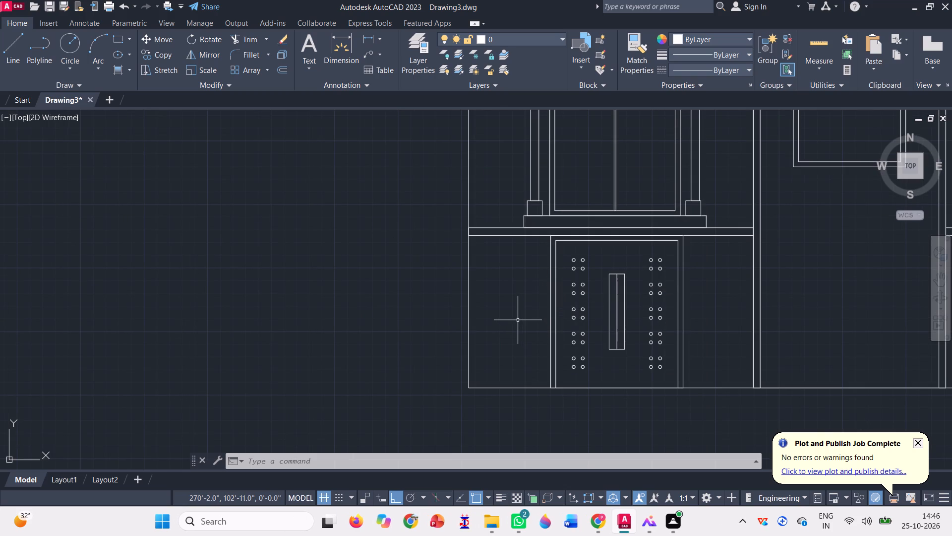
pyautogui.scroll(-1, 518, 317)
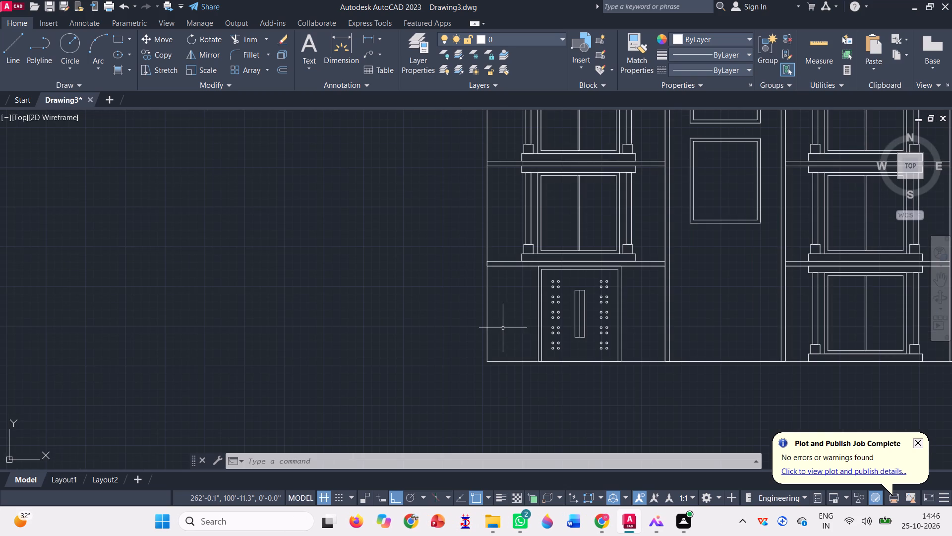
pyautogui.scroll(-1, 497, 332)
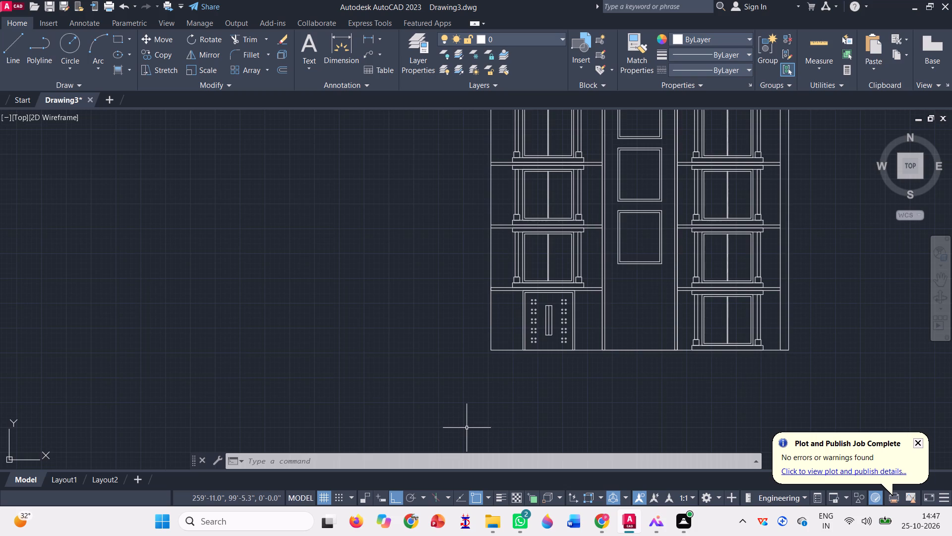
pyautogui.scroll(-2, 467, 427)
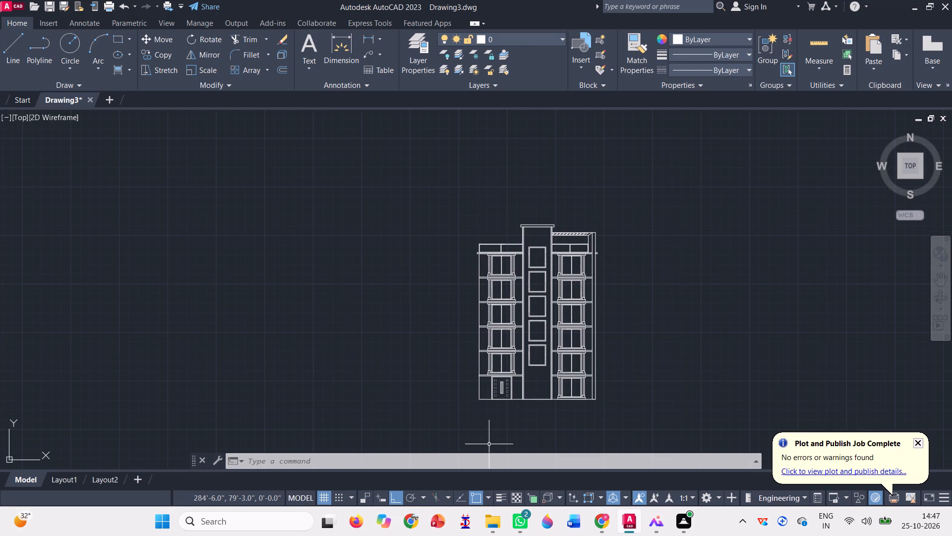
pyautogui.scroll(2, 489, 444)
pyautogui.scroll(2, 555, 248)
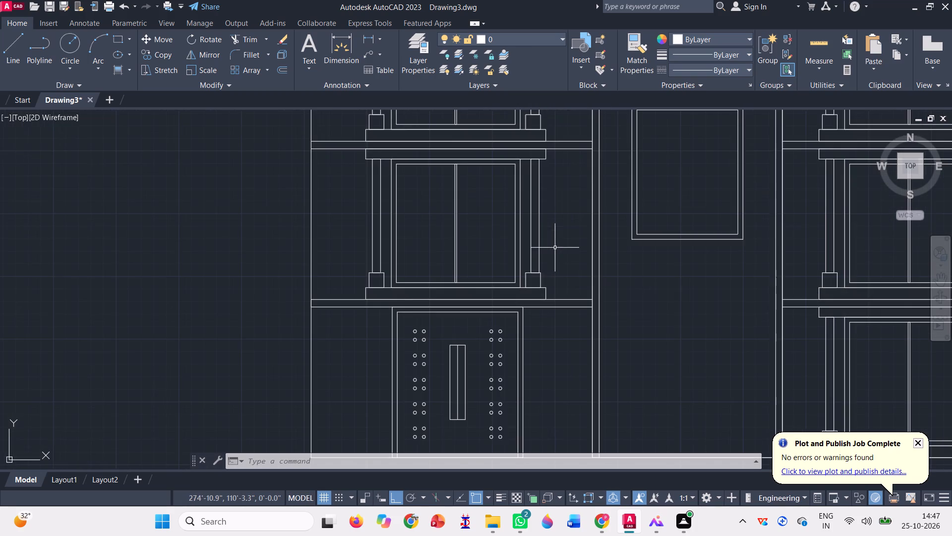
pyautogui.scroll(-1, 467, 311)
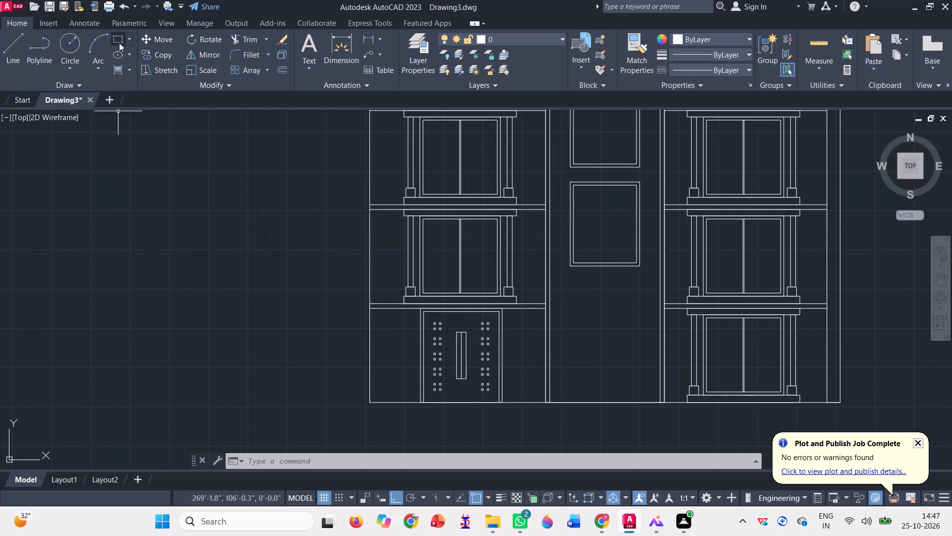
pyautogui.click(119, 42)
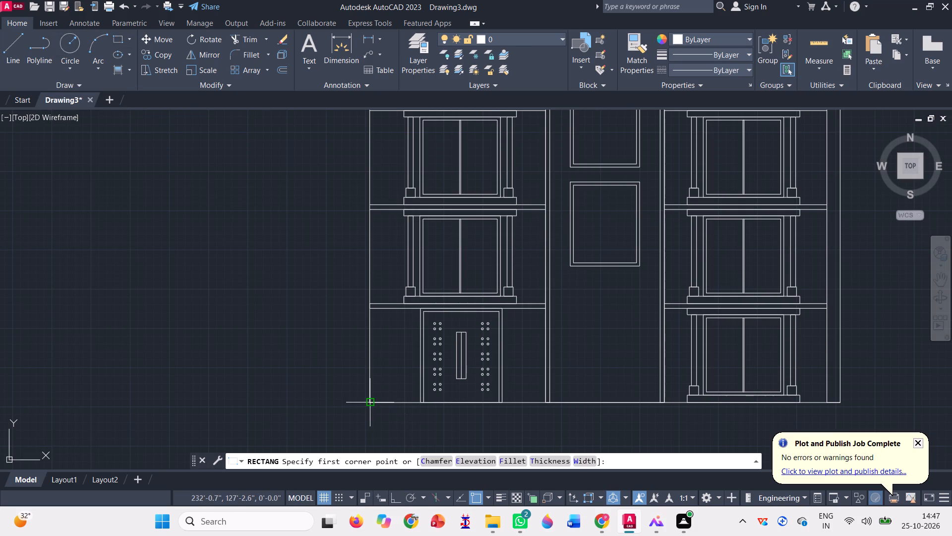
pyautogui.click(368, 403)
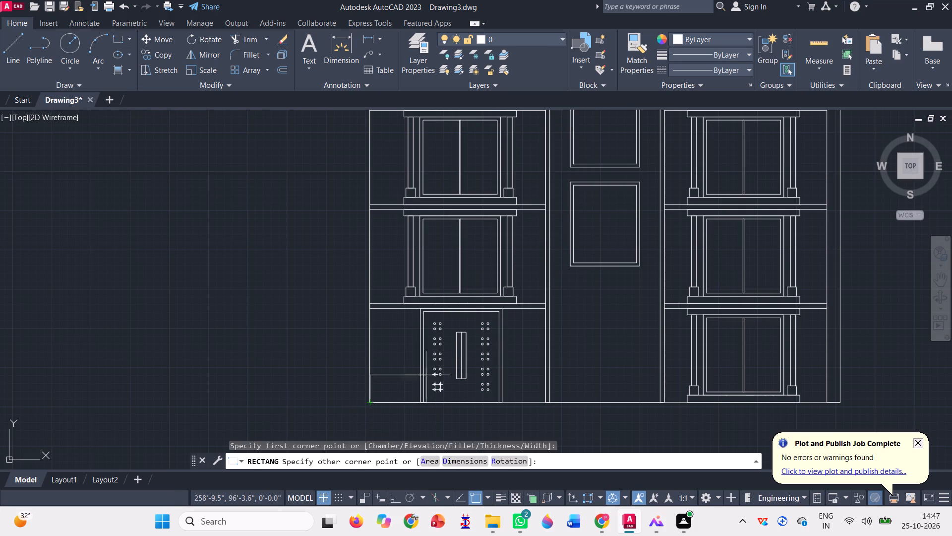
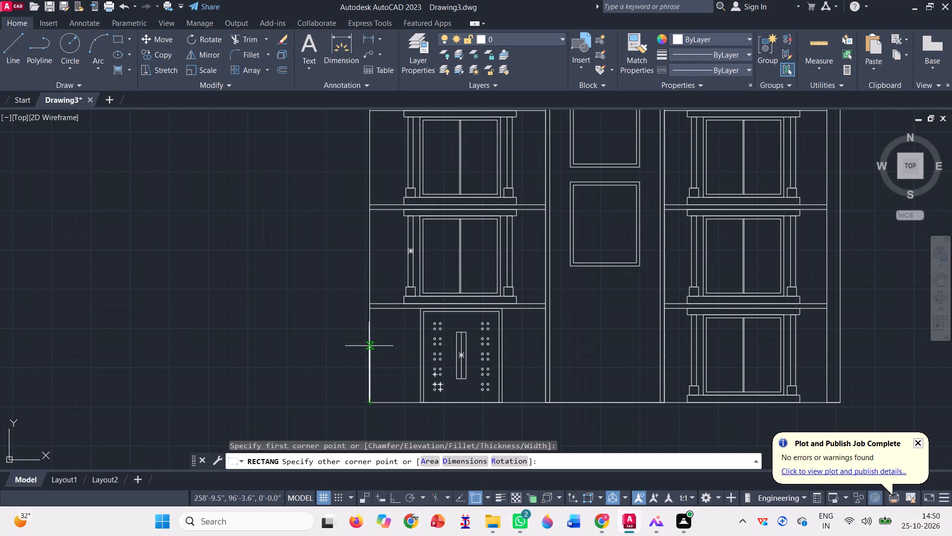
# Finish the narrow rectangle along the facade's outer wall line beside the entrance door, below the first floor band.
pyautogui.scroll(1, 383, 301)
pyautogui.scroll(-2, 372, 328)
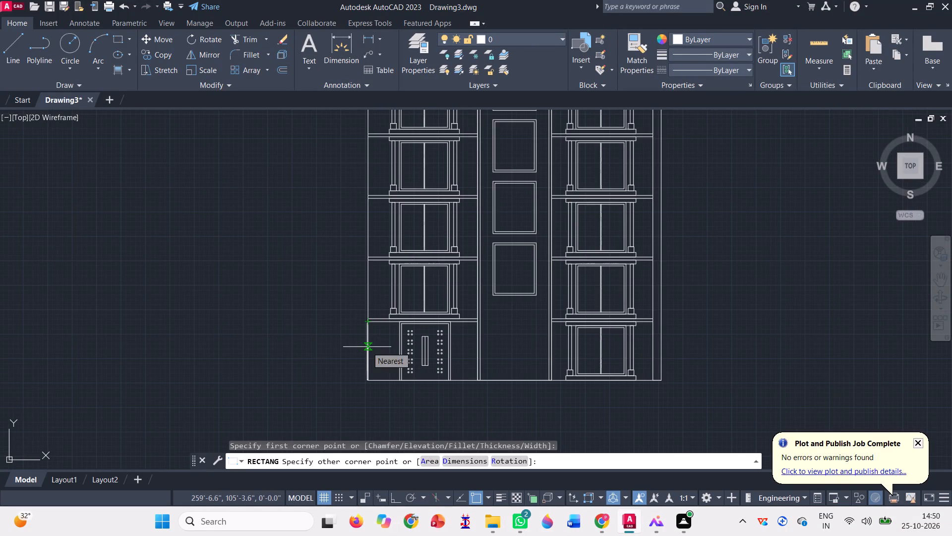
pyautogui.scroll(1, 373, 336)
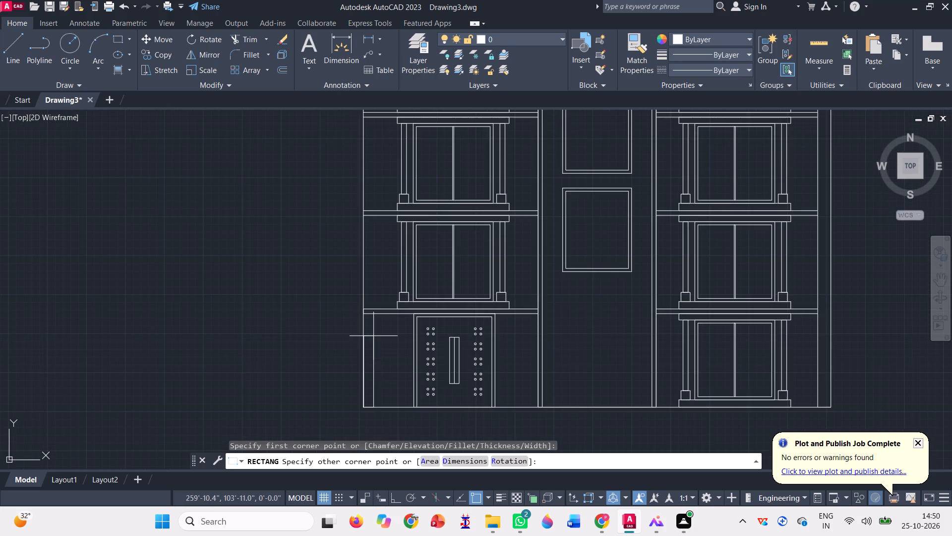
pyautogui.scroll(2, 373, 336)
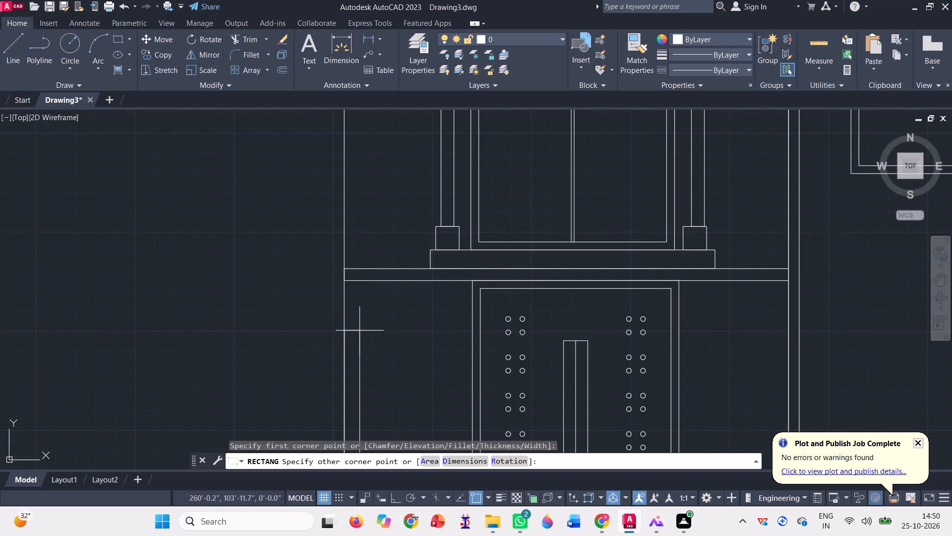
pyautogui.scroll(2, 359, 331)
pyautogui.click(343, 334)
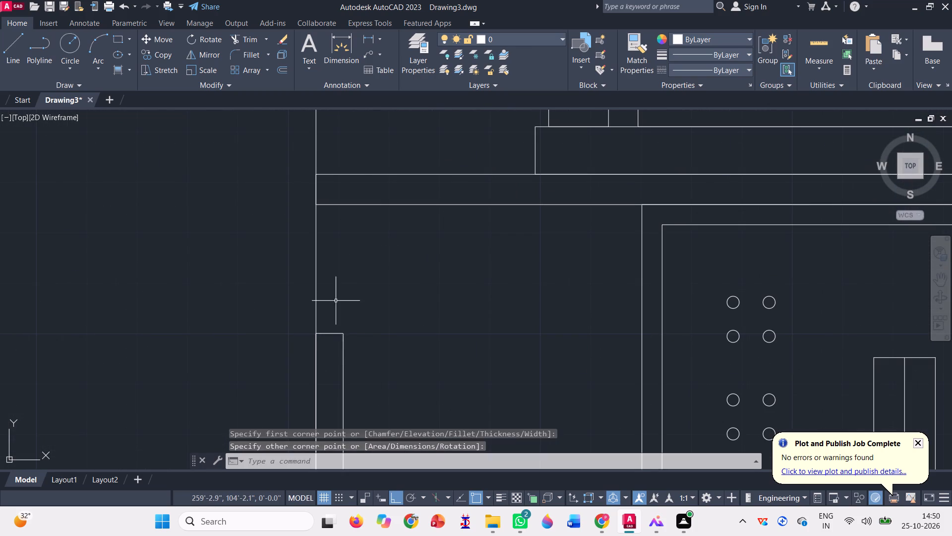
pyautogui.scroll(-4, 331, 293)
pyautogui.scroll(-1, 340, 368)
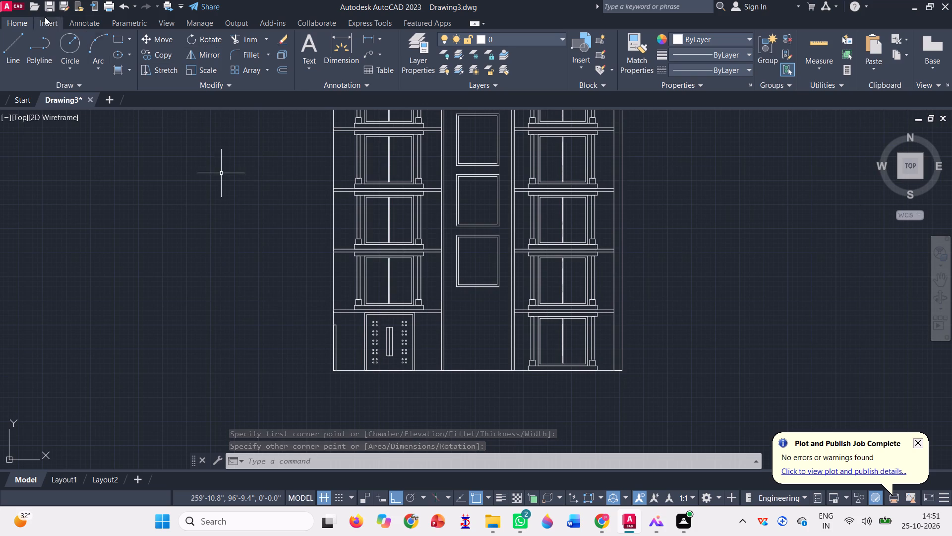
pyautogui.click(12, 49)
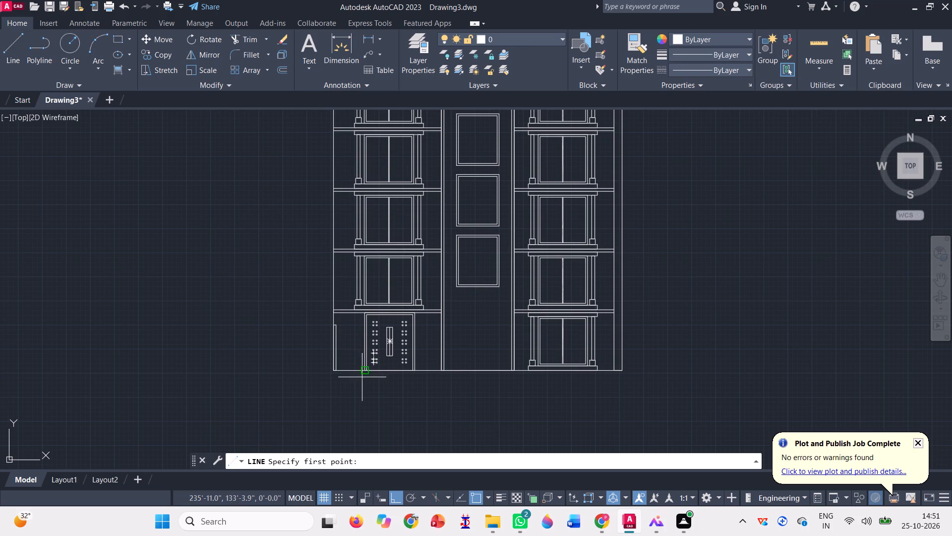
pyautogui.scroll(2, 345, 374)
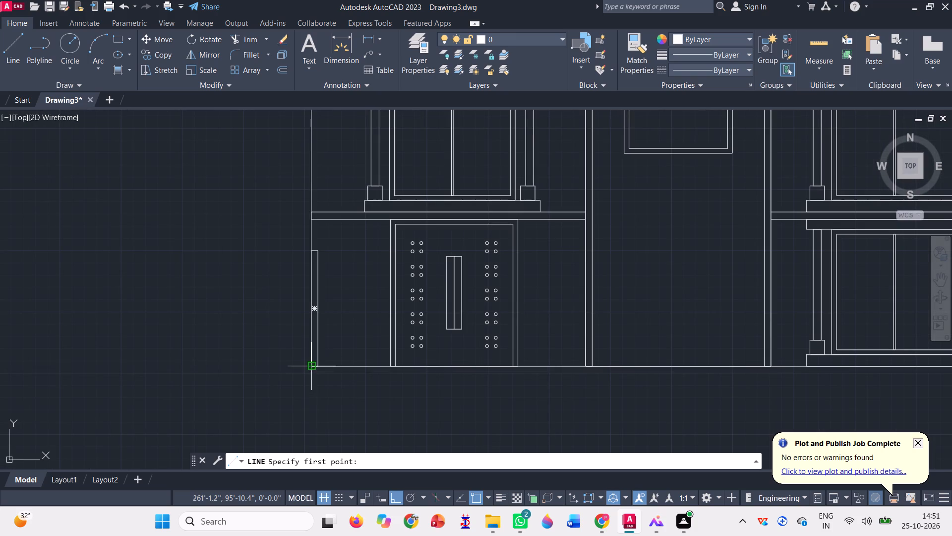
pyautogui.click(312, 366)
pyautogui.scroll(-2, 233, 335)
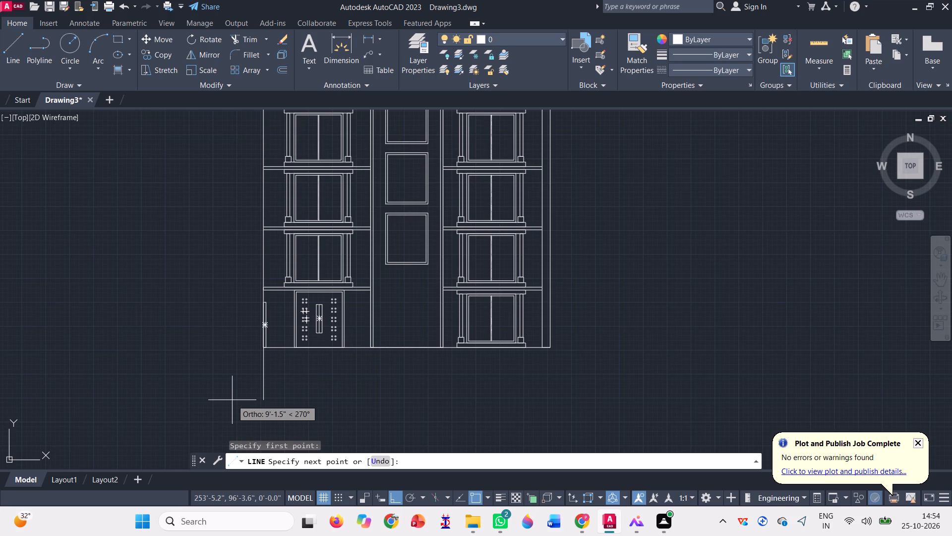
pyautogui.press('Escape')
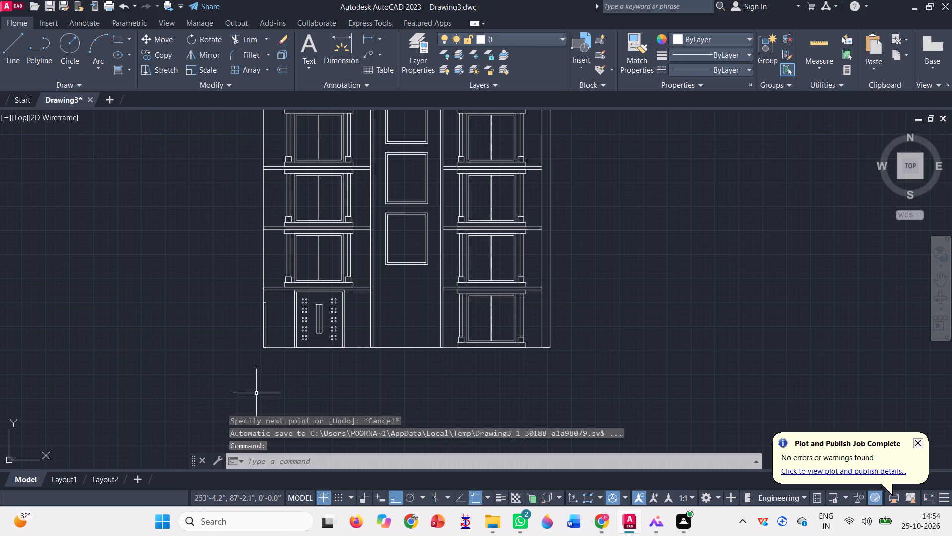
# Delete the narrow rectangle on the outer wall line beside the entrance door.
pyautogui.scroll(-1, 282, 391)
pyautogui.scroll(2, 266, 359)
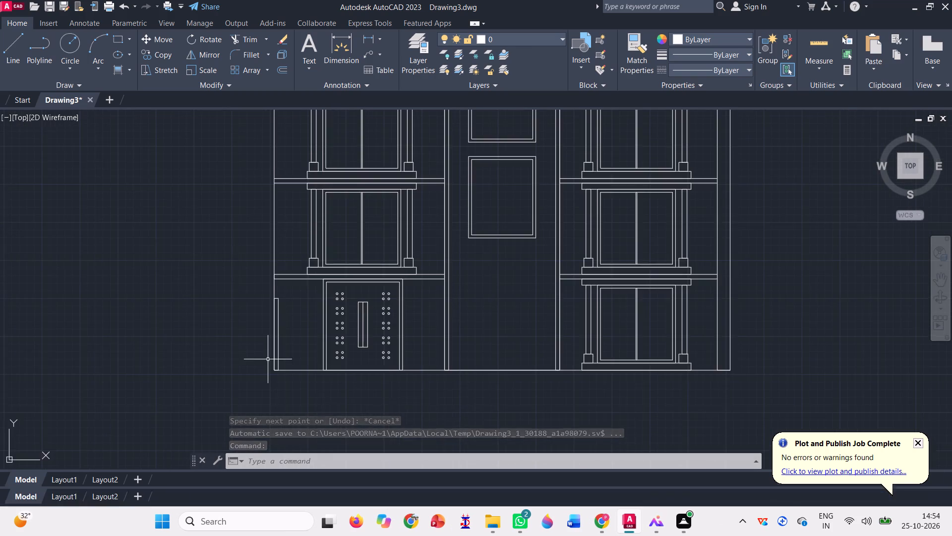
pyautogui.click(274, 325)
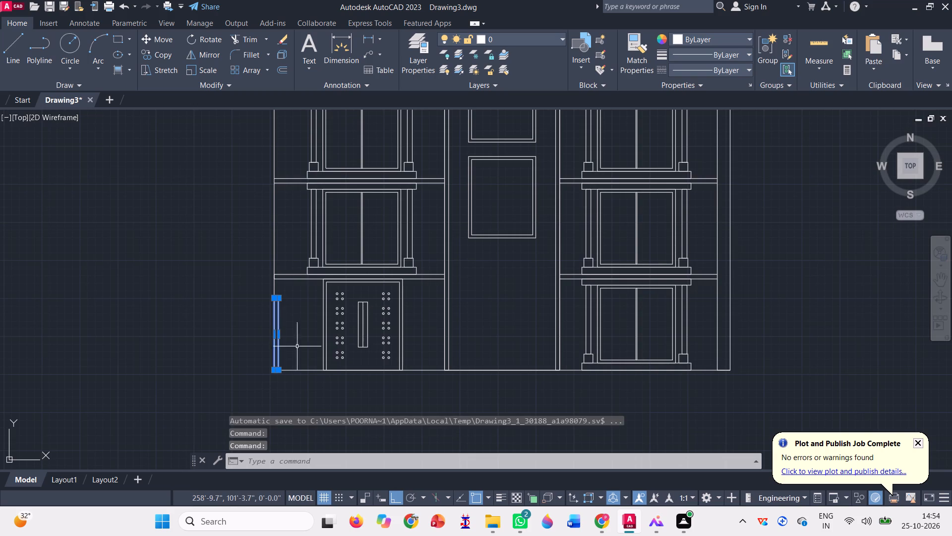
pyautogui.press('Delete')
# Draw a stepped line from the facade's base corner beside the door: about 3' outward, 1' up, 2' back toward the wall, then up again.
pyautogui.press('l')
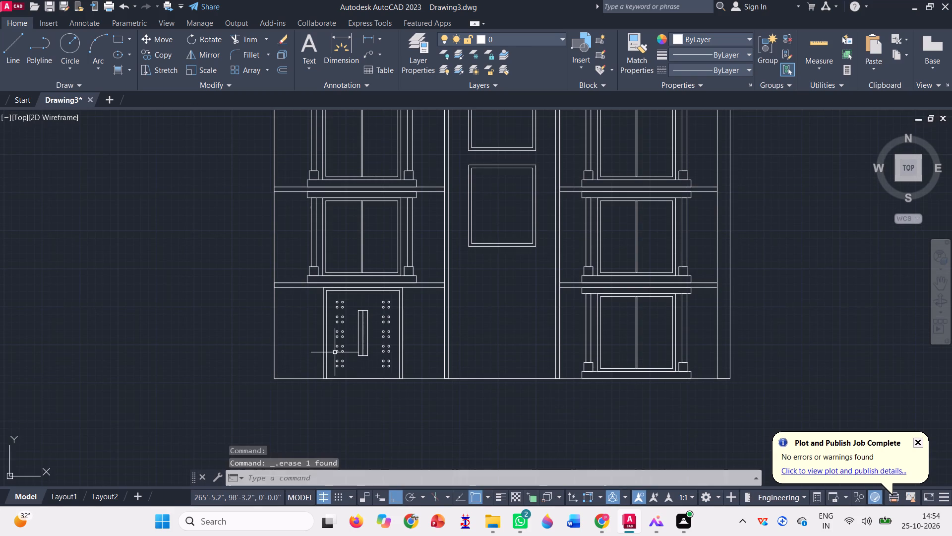
pyautogui.press('Return')
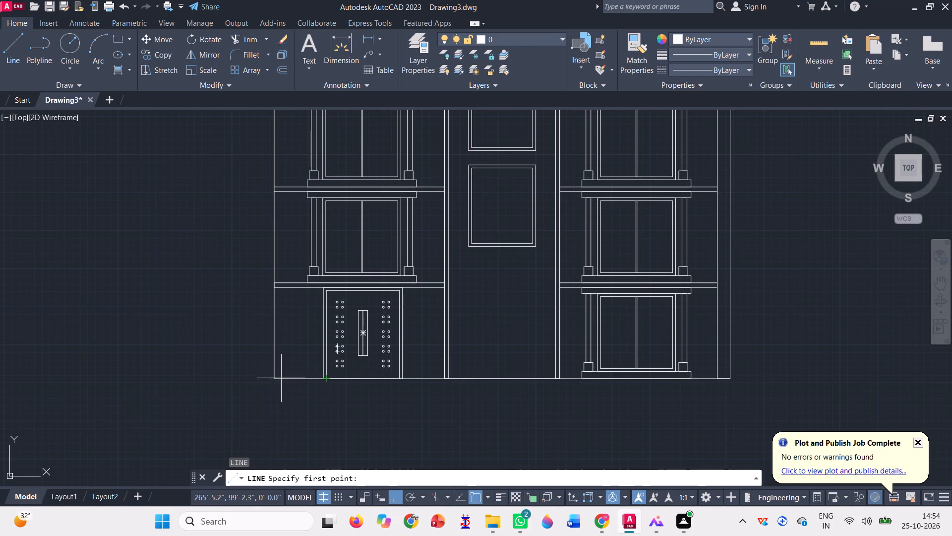
pyautogui.click(273, 378)
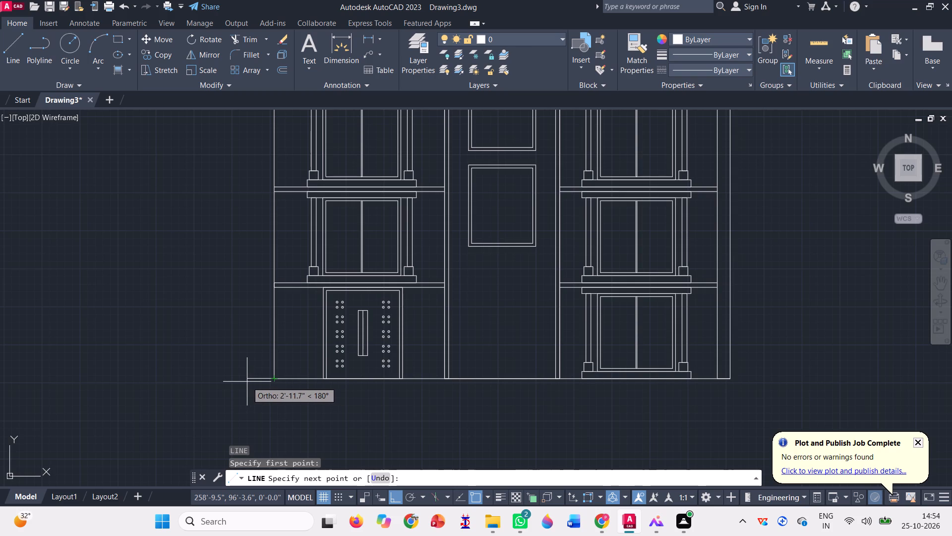
pyautogui.click(247, 380)
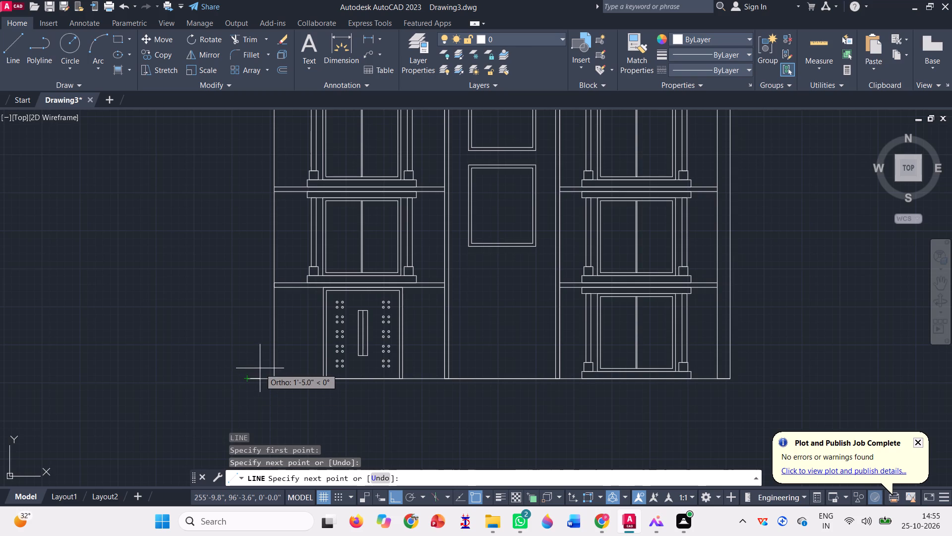
pyautogui.scroll(3, 250, 362)
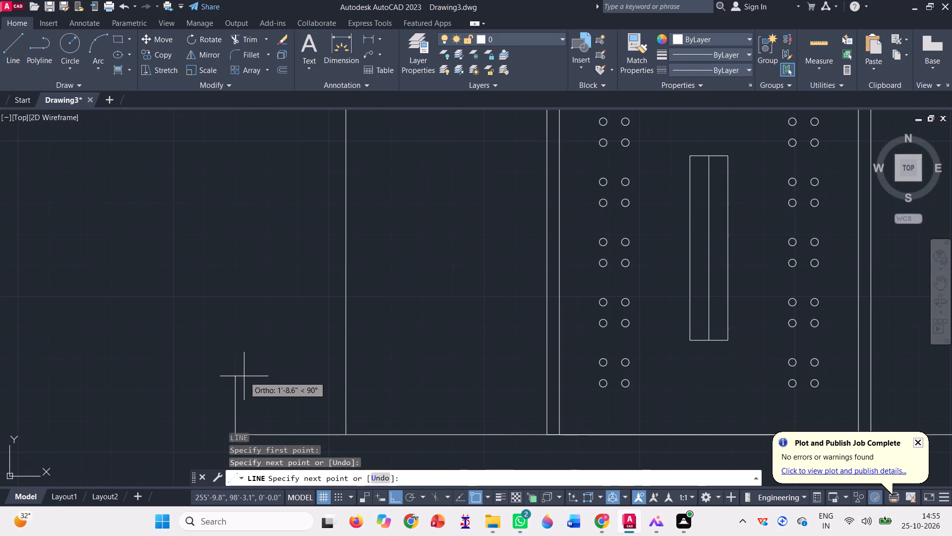
pyautogui.scroll(-1, 244, 376)
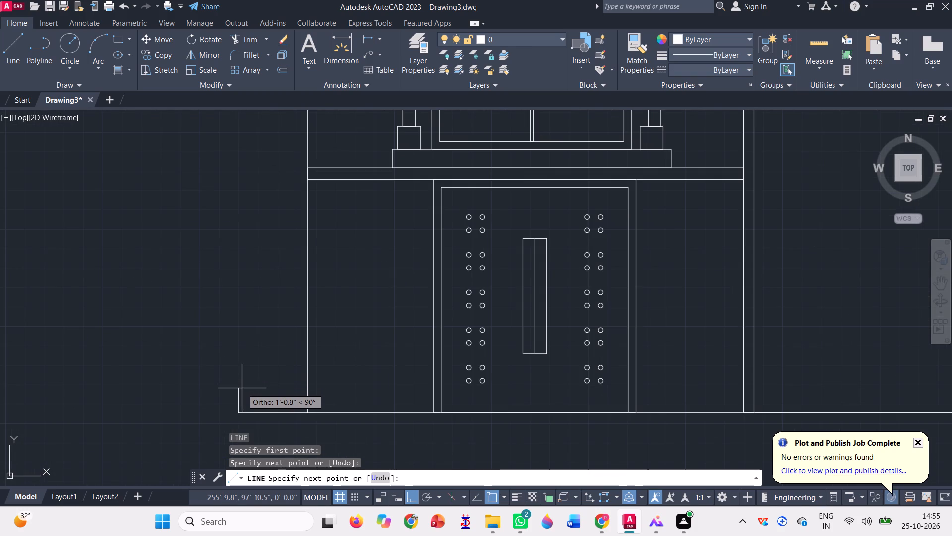
pyautogui.click(242, 388)
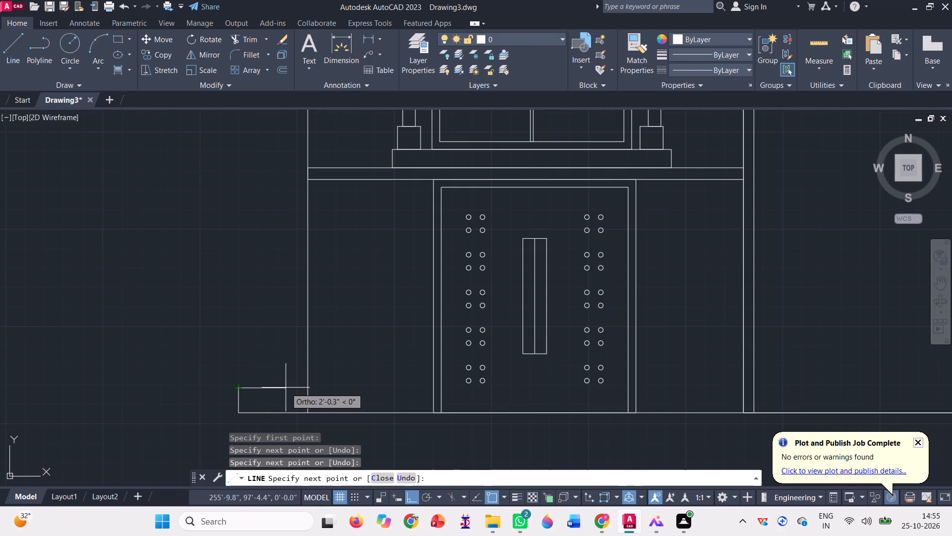
pyautogui.click(286, 388)
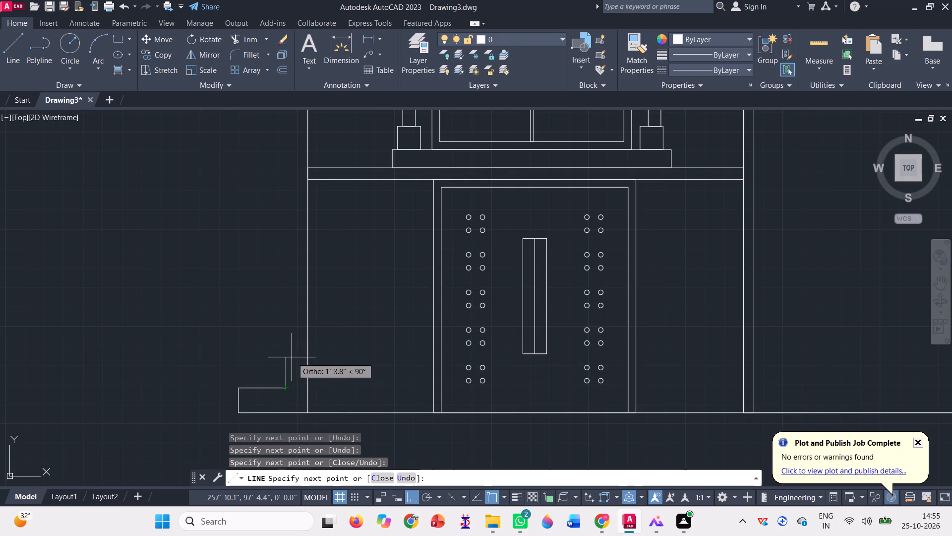
pyautogui.click(286, 362)
pyautogui.press('space')
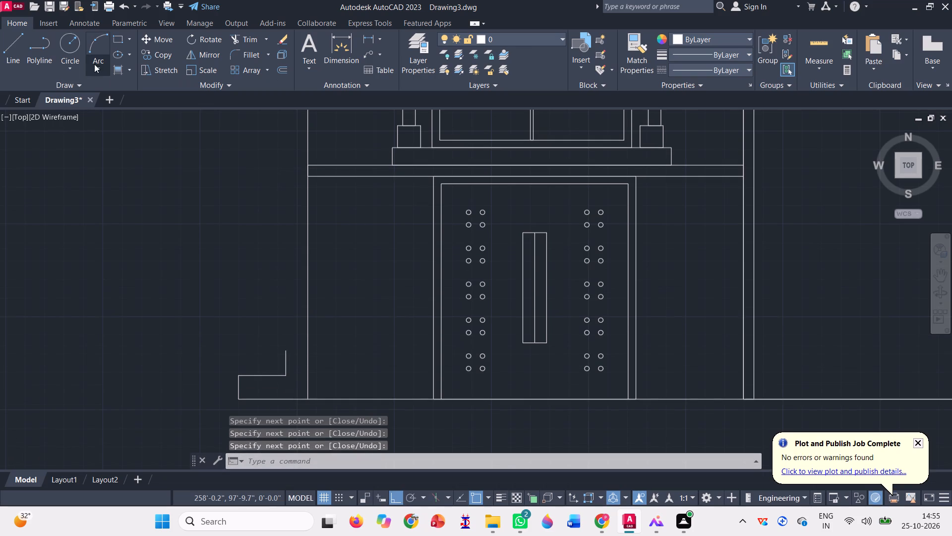
# Draw a rectangle from the stepped line's last vertical segment down to the ground line, straddling the outer wall line.
pyautogui.click(117, 39)
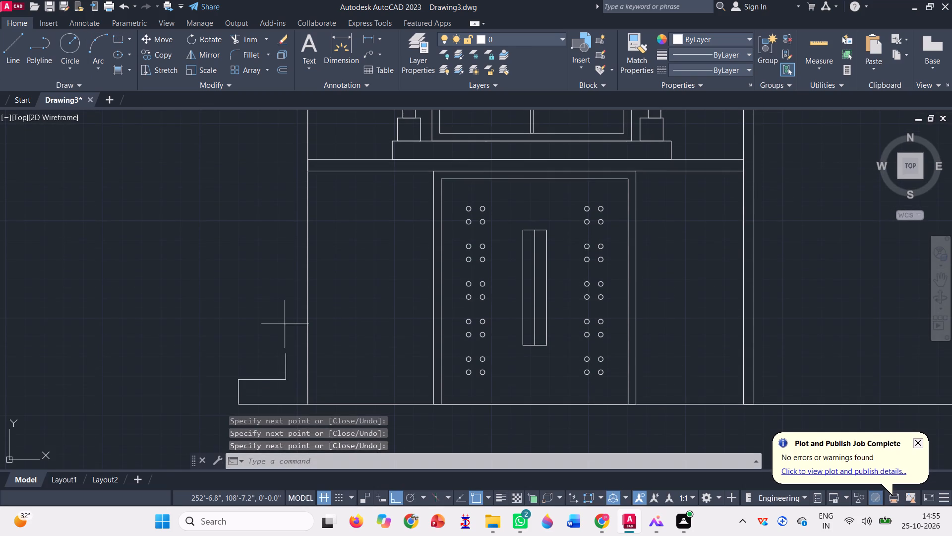
pyautogui.click(287, 368)
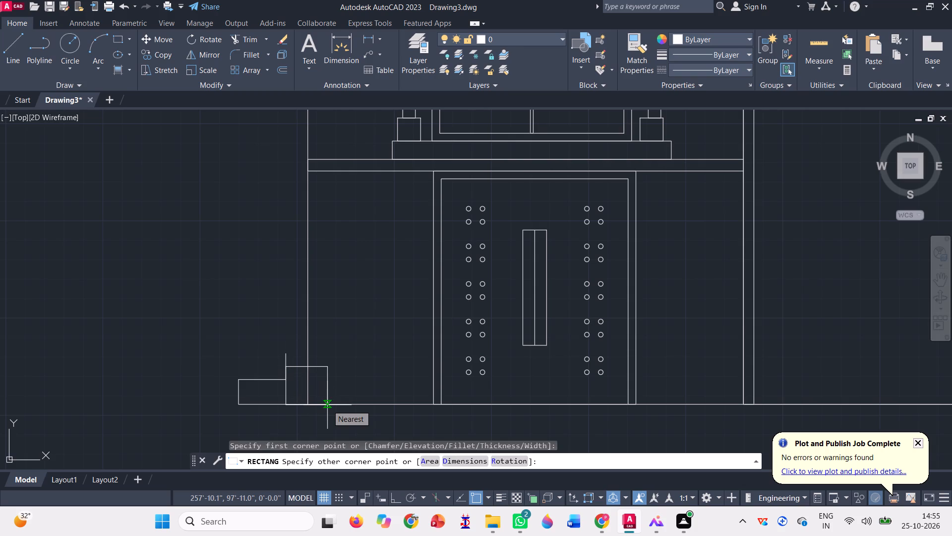
pyautogui.click(327, 404)
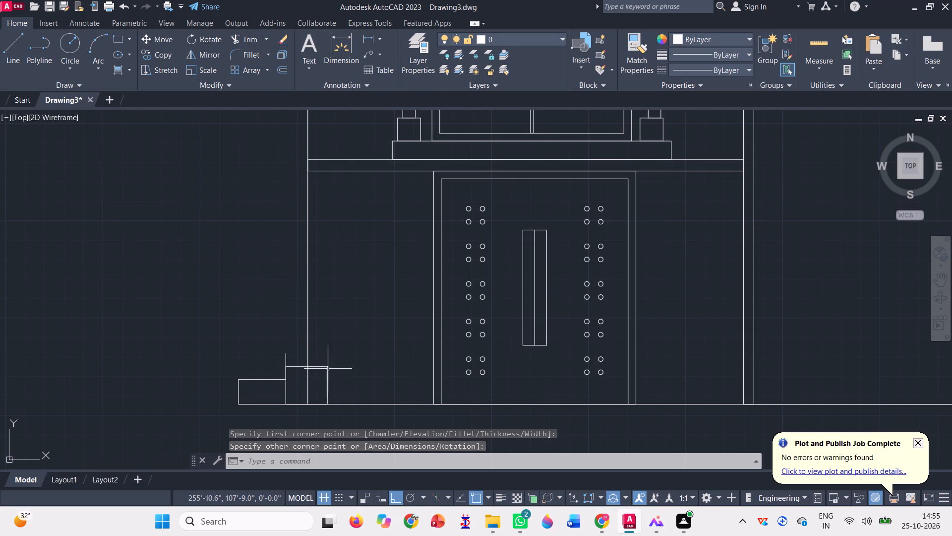
# Move the new rectangle horizontally toward the door, clear of the outer wall line and the stepped line.
pyautogui.click(329, 379)
pyautogui.write('m')
pyautogui.press('space')
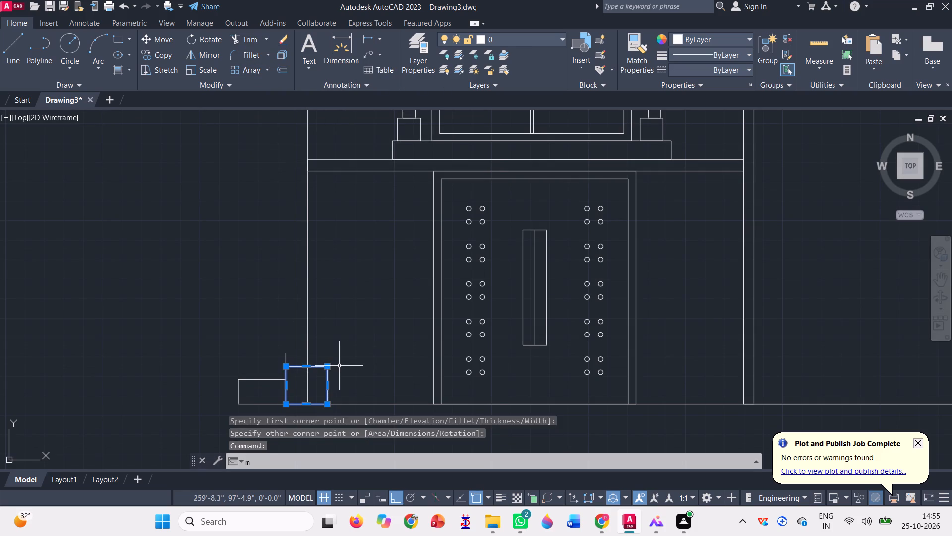
pyautogui.click(320, 378)
pyautogui.click(367, 378)
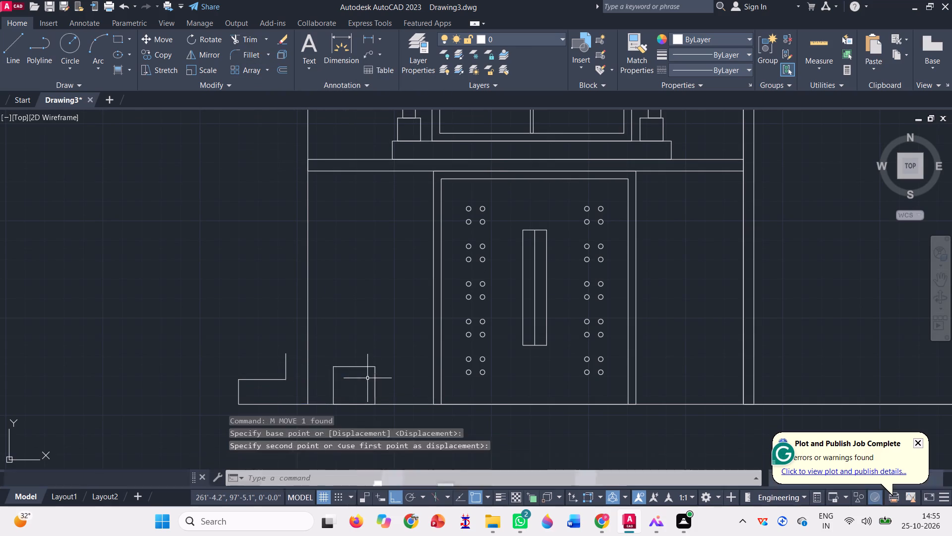
# Trim away the stepped line's last vertical segment, leaving the lower step's top edge open-ended.
pyautogui.click(245, 39)
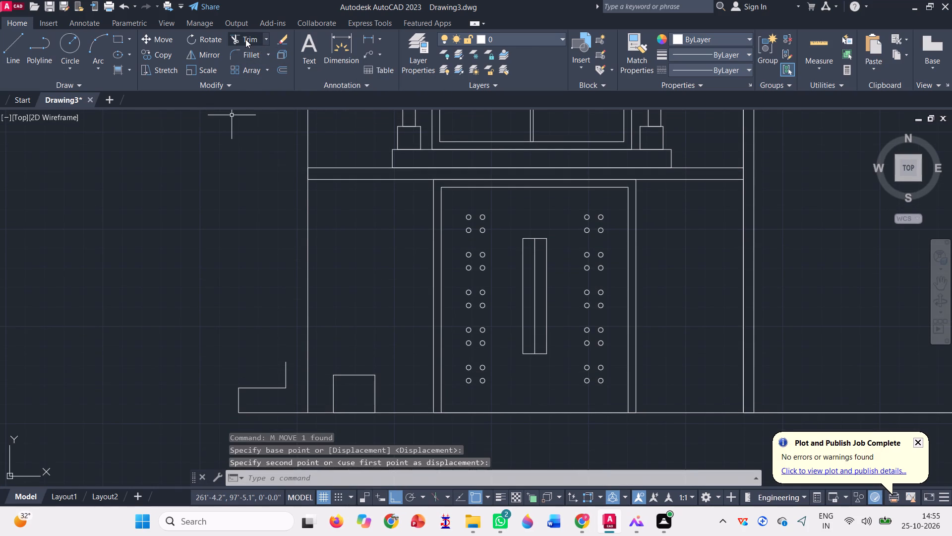
pyautogui.click(295, 361)
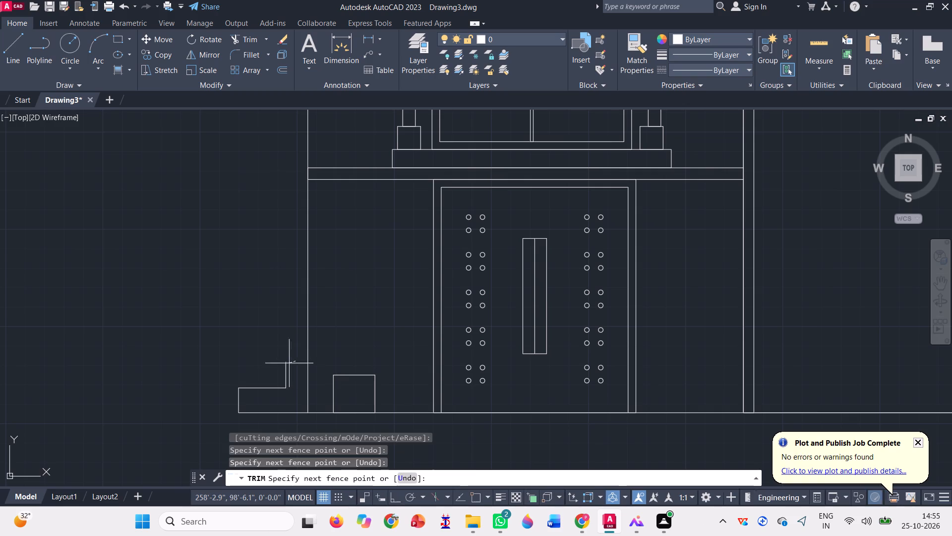
pyautogui.click(275, 363)
pyautogui.click(286, 381)
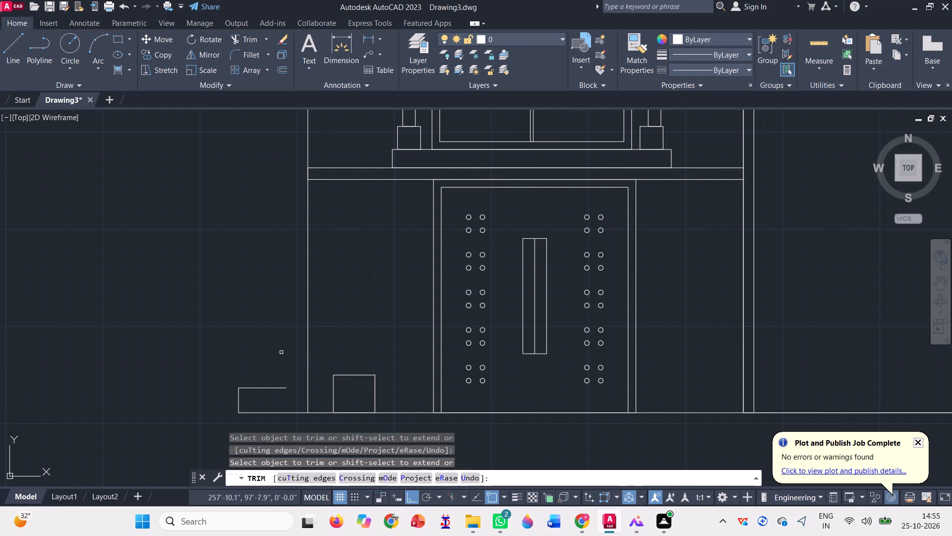
pyautogui.press('Escape')
# Move the rectangle about 2'-0.4" back along the ground line so its edge meets the end of the lower step's top line.
pyautogui.click(359, 393)
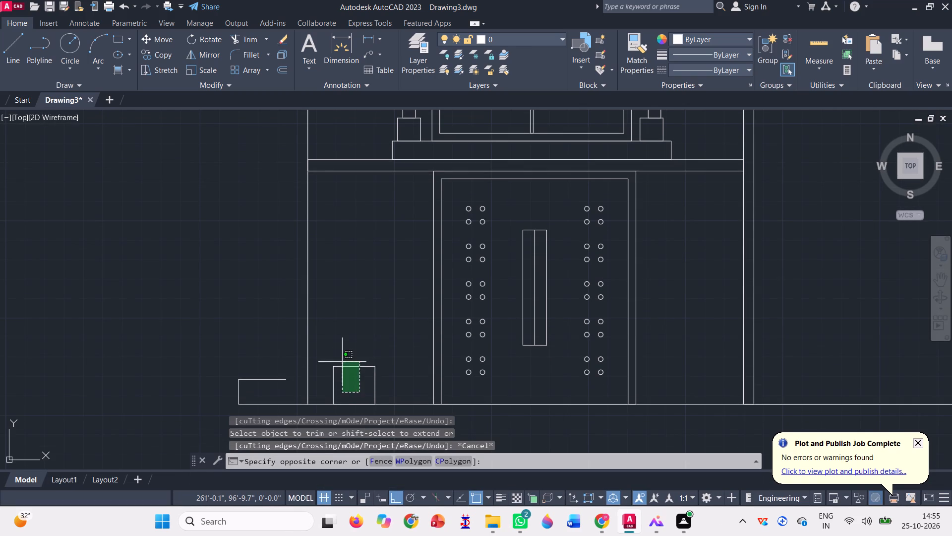
pyautogui.click(340, 360)
pyautogui.write('m')
pyautogui.press('space')
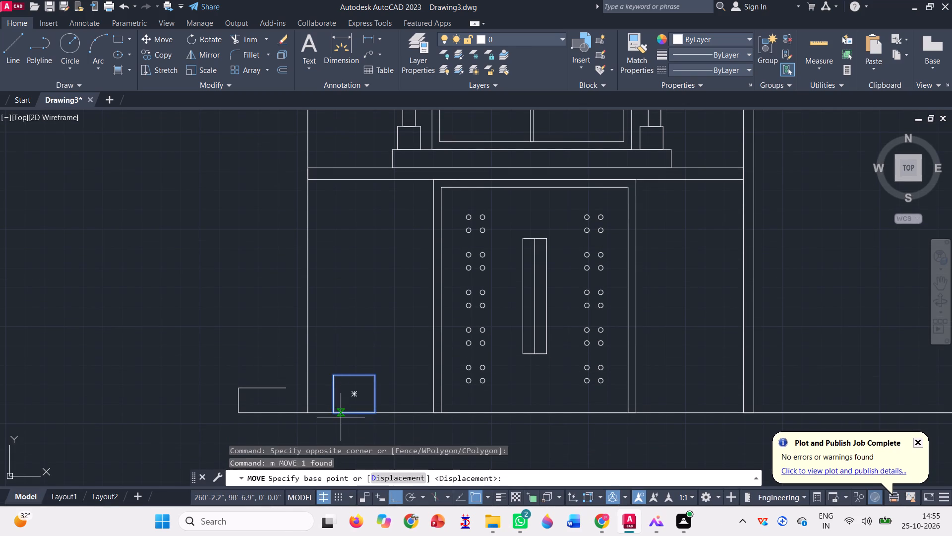
pyautogui.click(334, 413)
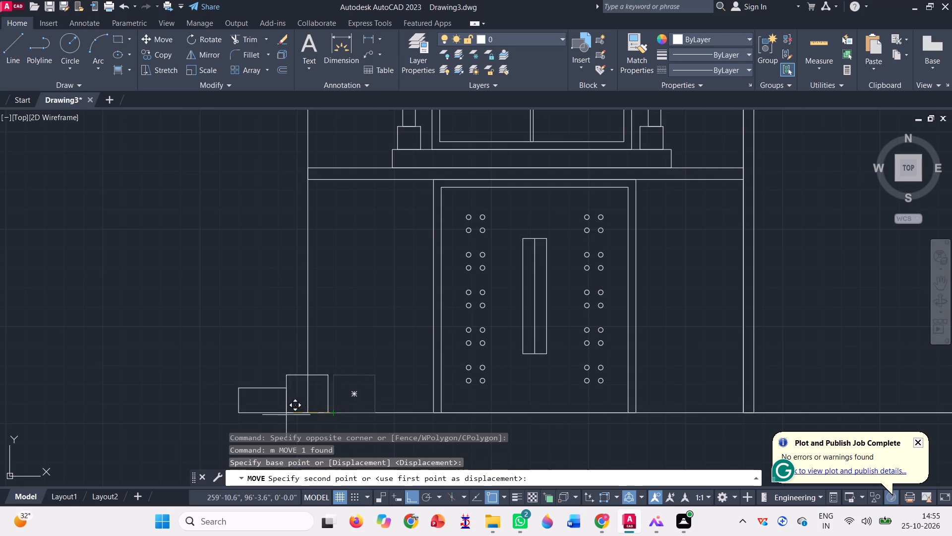
pyautogui.scroll(4, 278, 416)
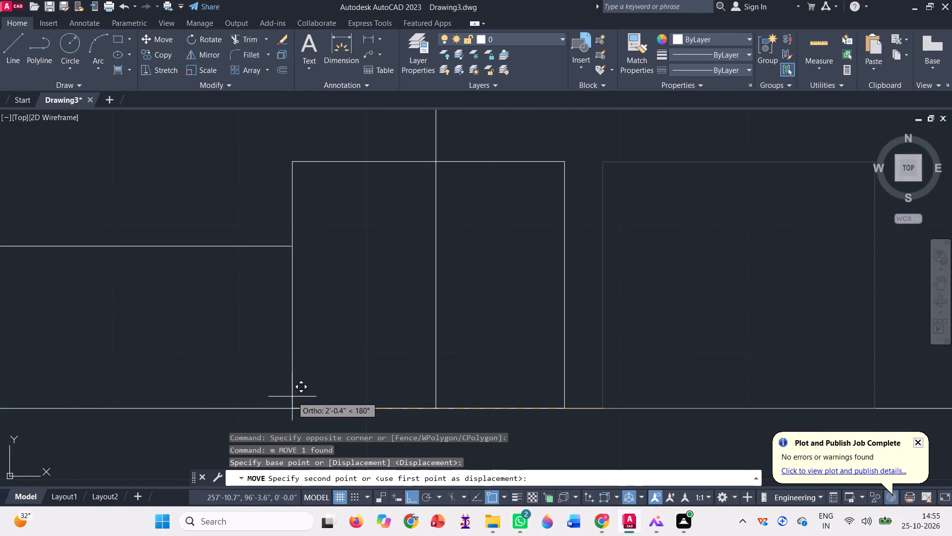
pyautogui.click(290, 395)
# Trim off the short end of the lower step's top line that overshoots the base rectangle's edge.
pyautogui.scroll(2, 283, 223)
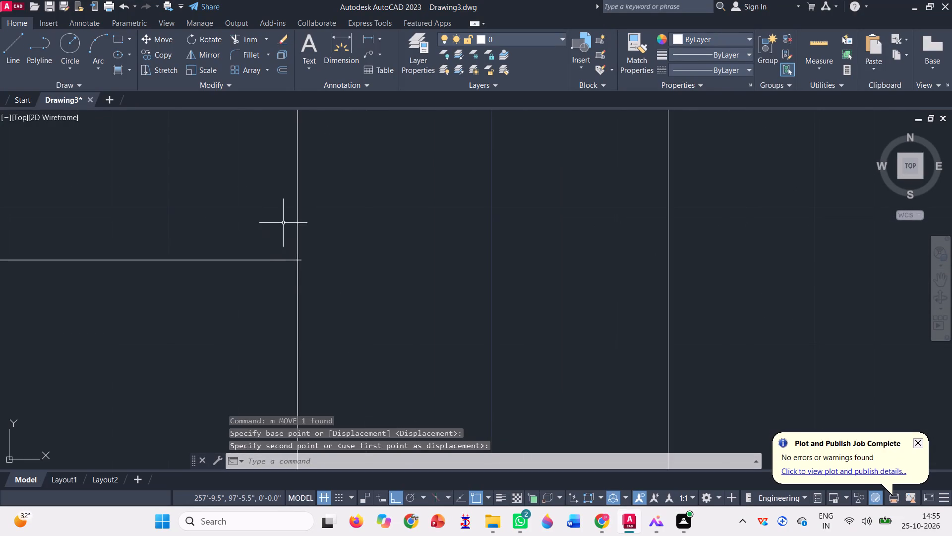
pyautogui.scroll(-4, 297, 263)
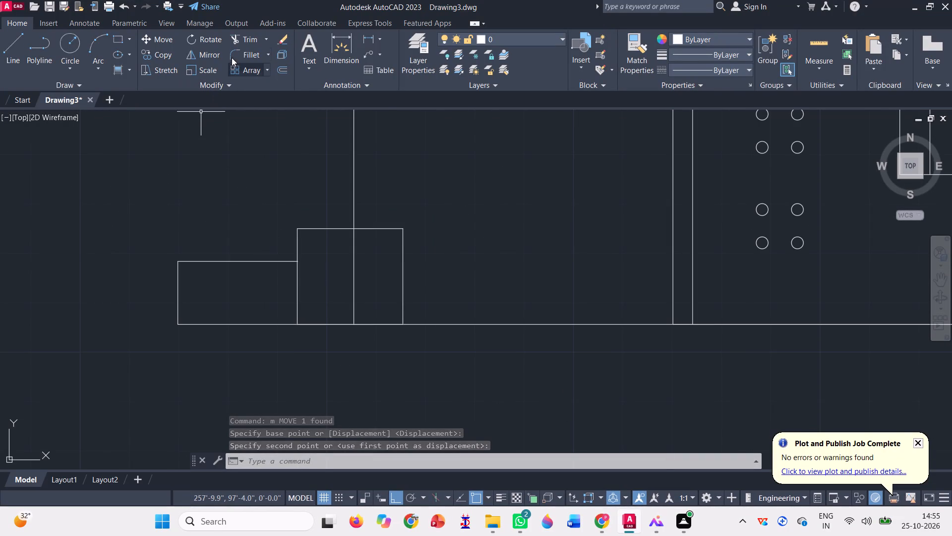
pyautogui.click(233, 38)
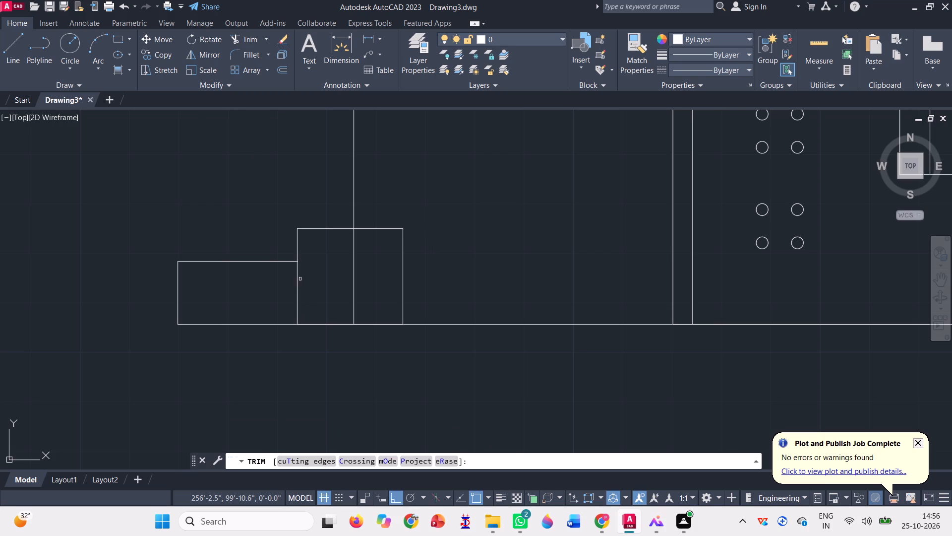
pyautogui.scroll(10, 302, 255)
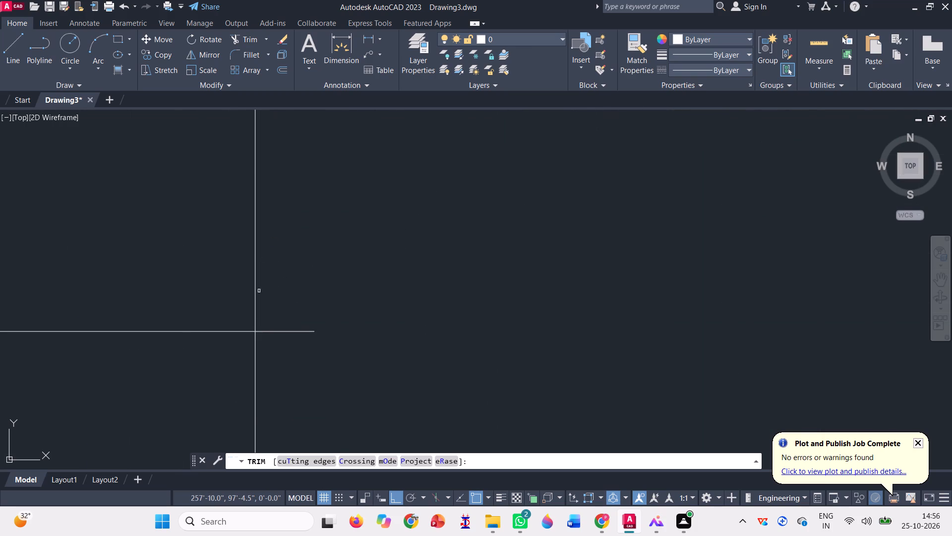
pyautogui.click(273, 349)
pyautogui.click(261, 294)
pyautogui.scroll(-2, 393, 335)
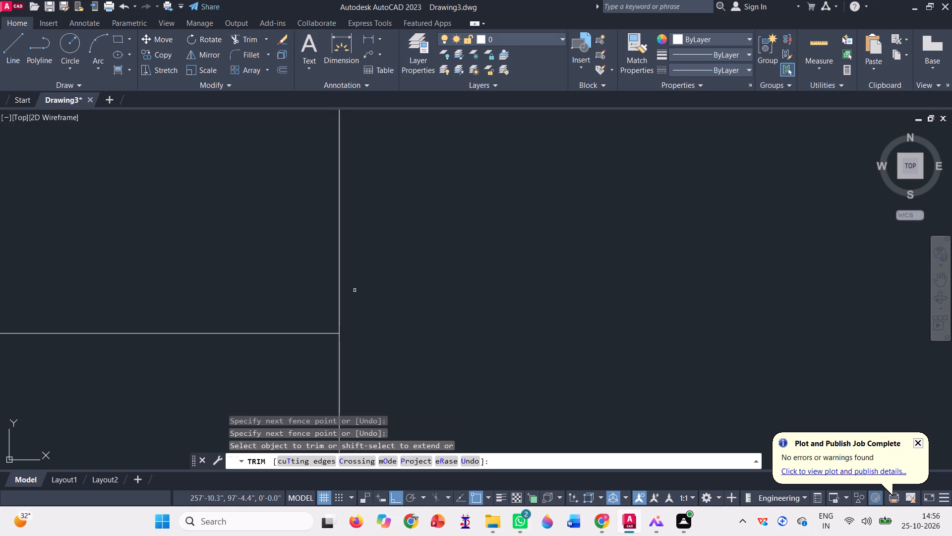
pyautogui.scroll(-2, 353, 290)
pyautogui.scroll(-2, 208, 325)
pyautogui.scroll(-2, 259, 324)
pyautogui.scroll(-2, 298, 304)
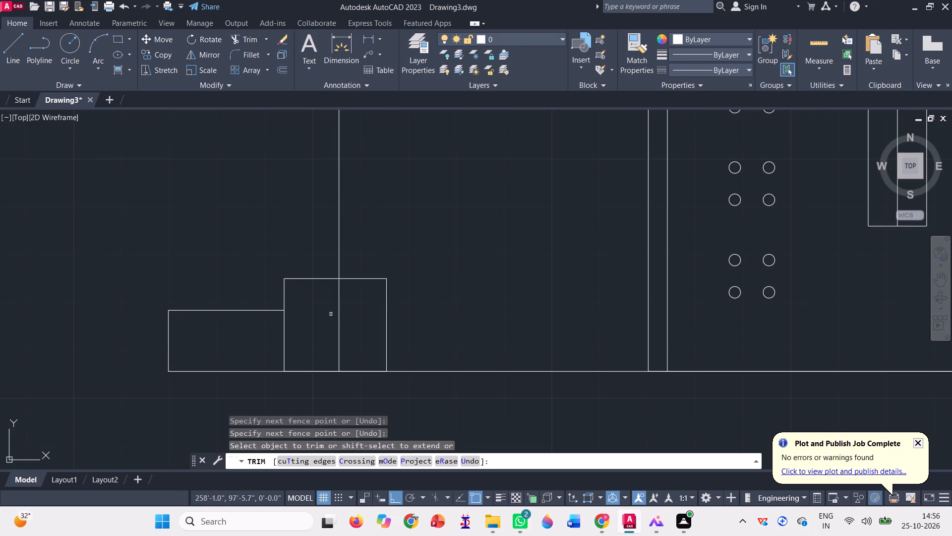
pyautogui.scroll(-2, 349, 333)
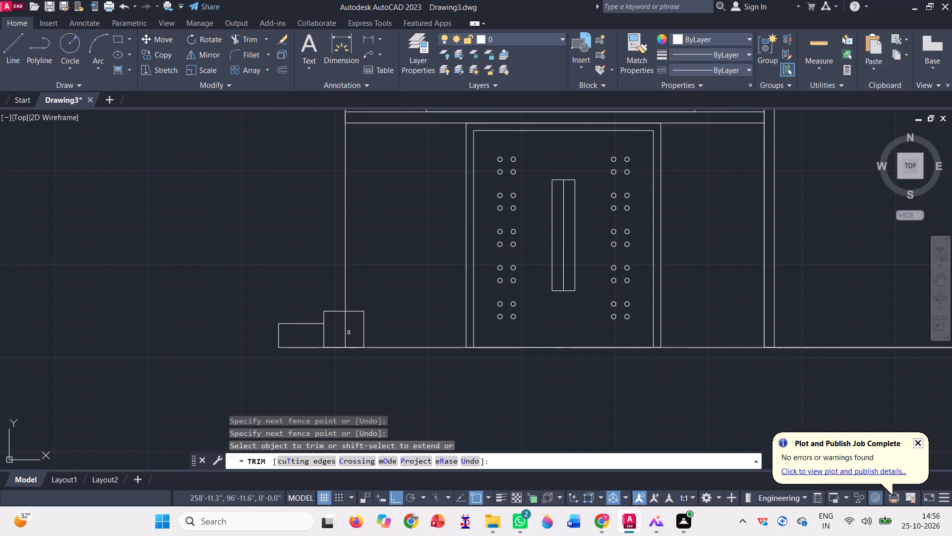
pyautogui.scroll(-1, 346, 334)
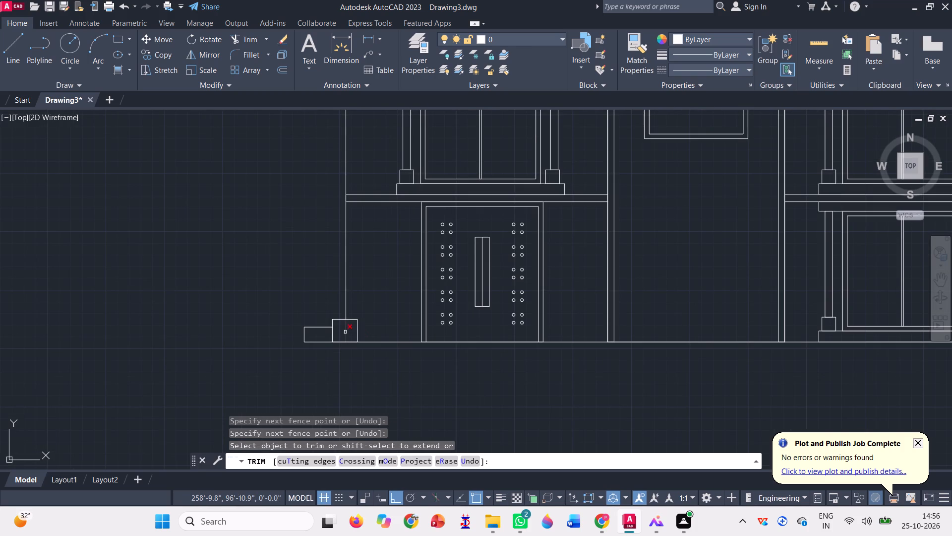
pyautogui.scroll(-1, 345, 331)
pyautogui.press('Escape')
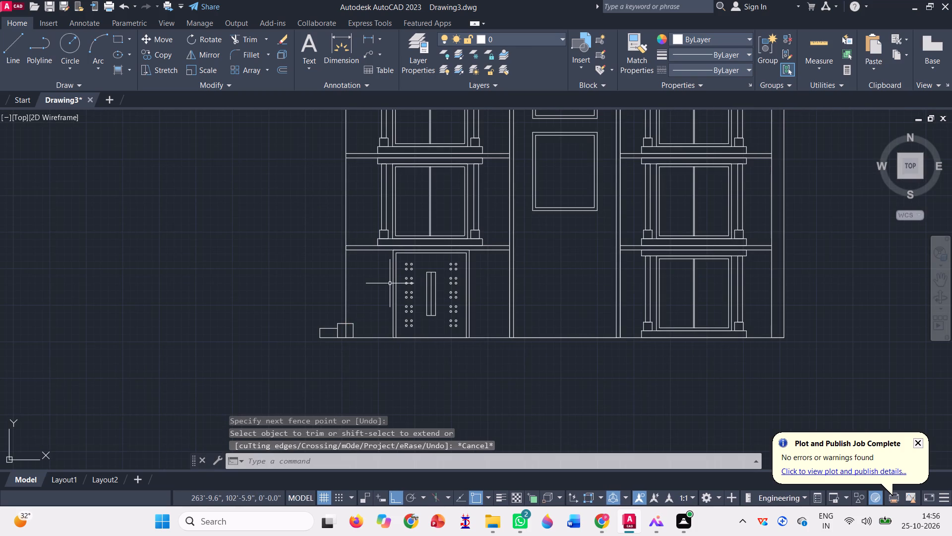
# Draw a narrow column-shaft rectangle along the outer wall line, from the floor band's underside down to the base rectangle's top edge.
pyautogui.click(115, 37)
pyautogui.scroll(3, 349, 265)
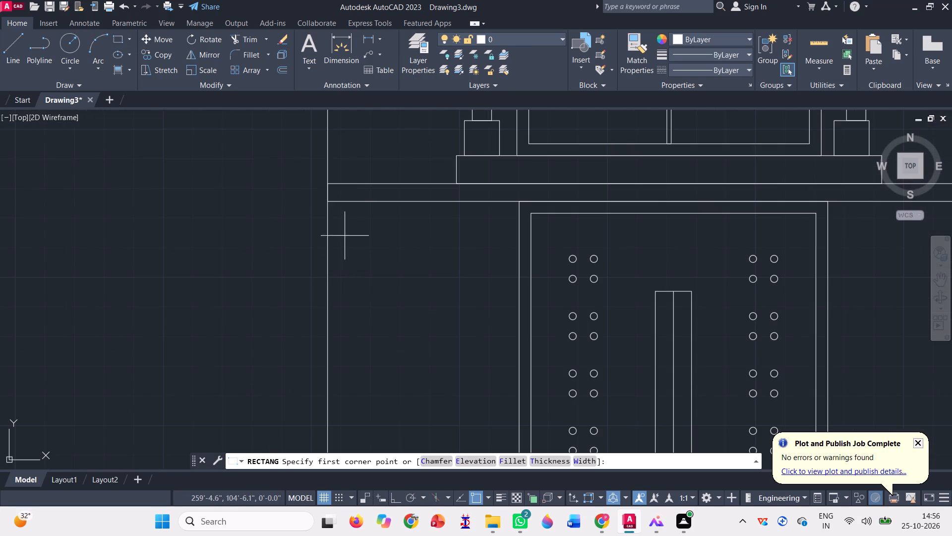
pyautogui.click(327, 203)
pyautogui.scroll(-2, 305, 236)
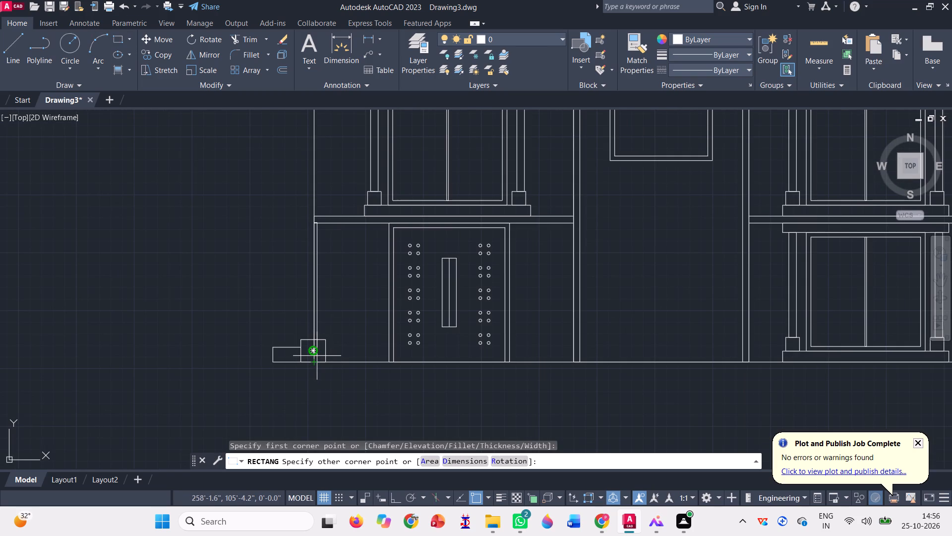
pyautogui.scroll(3, 316, 336)
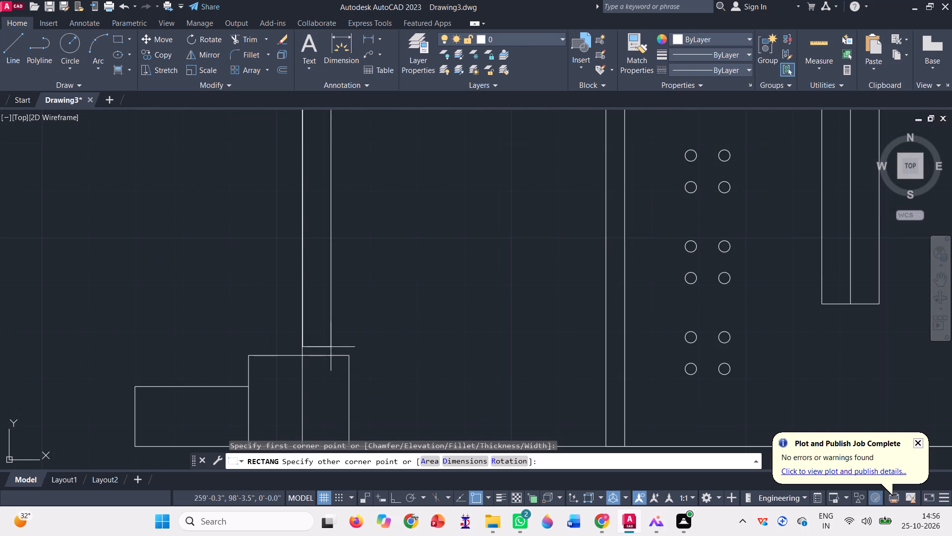
pyautogui.click(335, 354)
pyautogui.scroll(-3, 329, 366)
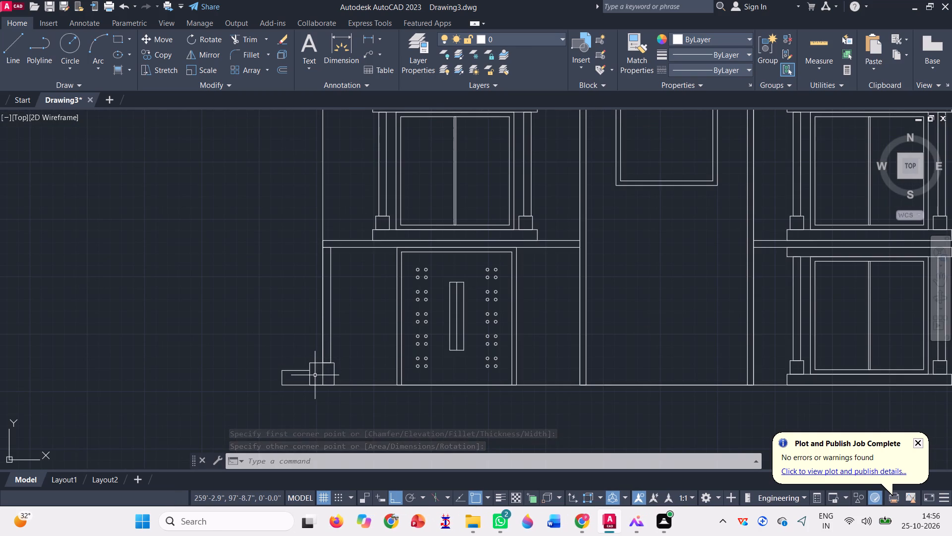
# Delete the base rectangle straddling the outer wall line below the narrow column shaft.
pyautogui.click(319, 363)
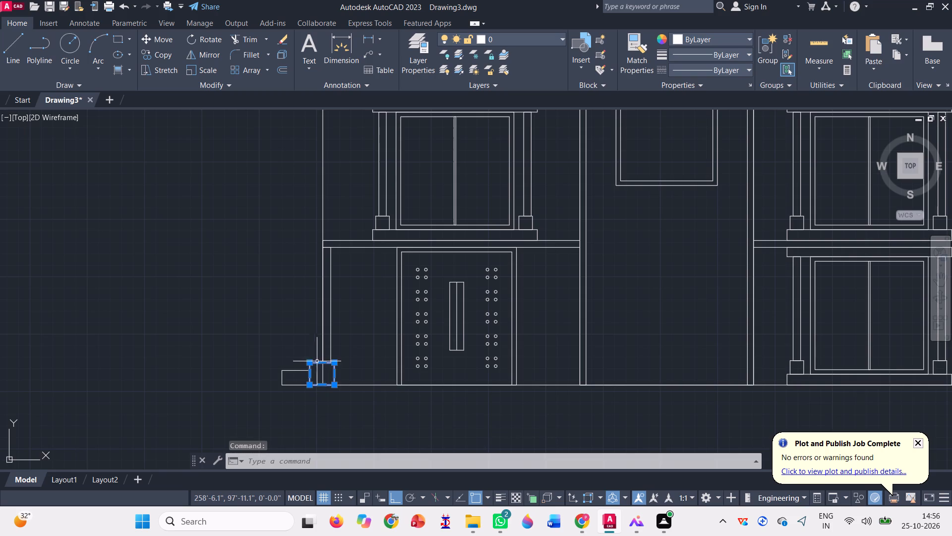
pyautogui.press('Delete')
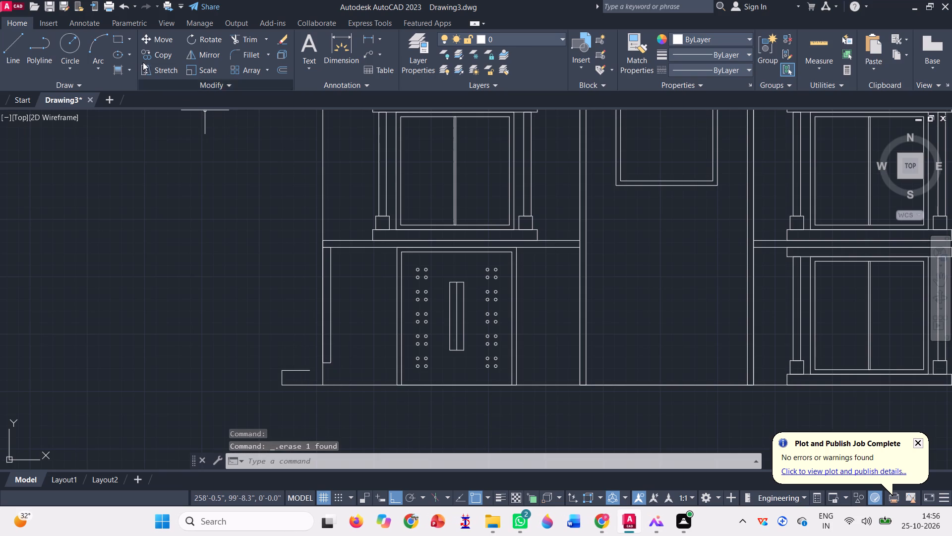
# Draw a short horizontal line from the column shaft's bottom inner corner outward toward the entrance door.
pyautogui.click(115, 34)
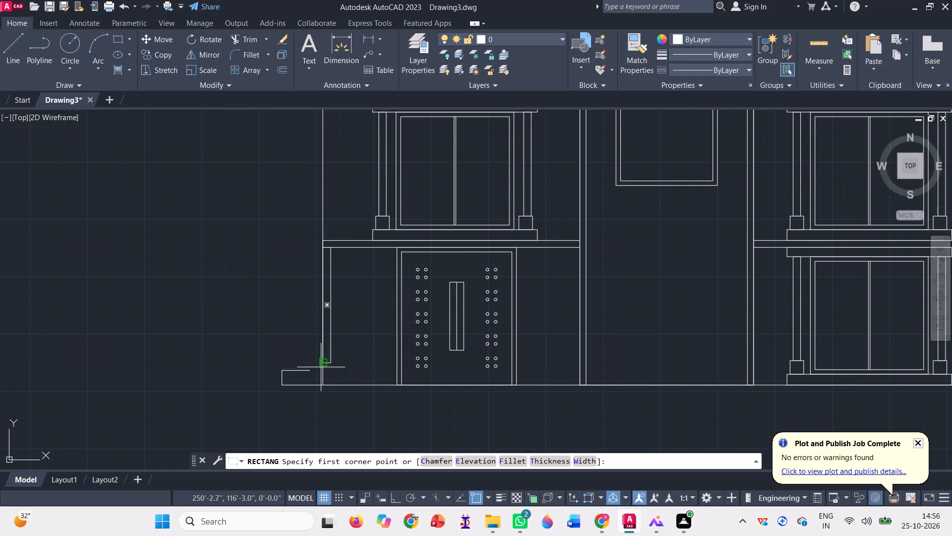
pyautogui.press('Escape')
pyautogui.press('l')
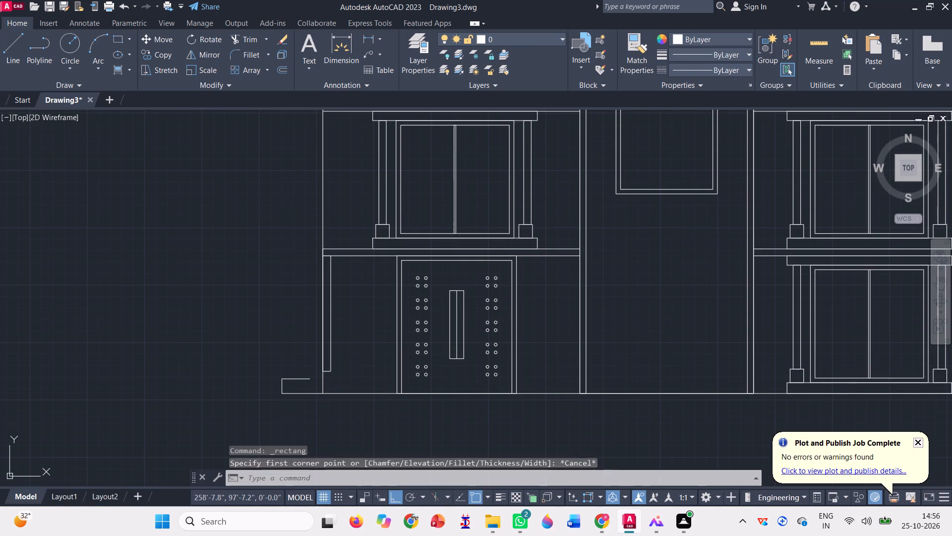
pyautogui.press('Return')
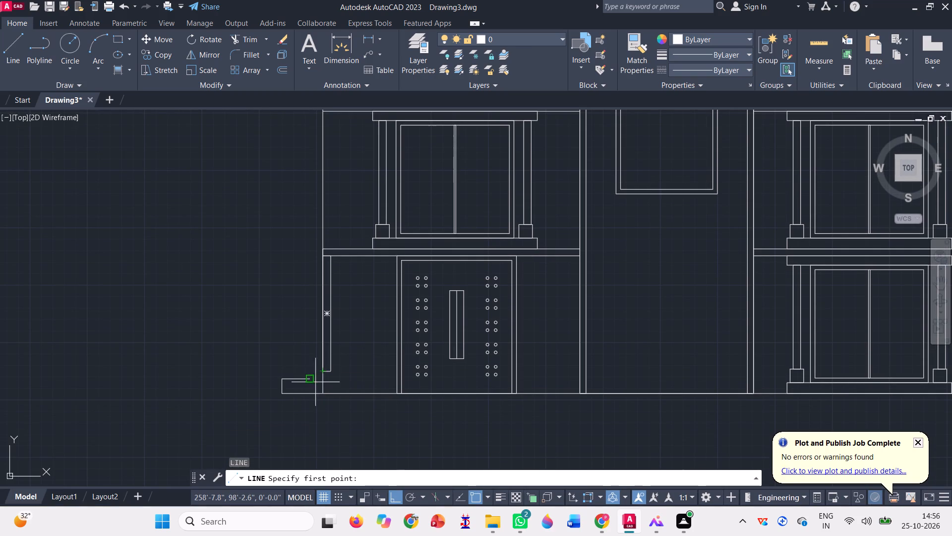
pyautogui.scroll(2, 315, 403)
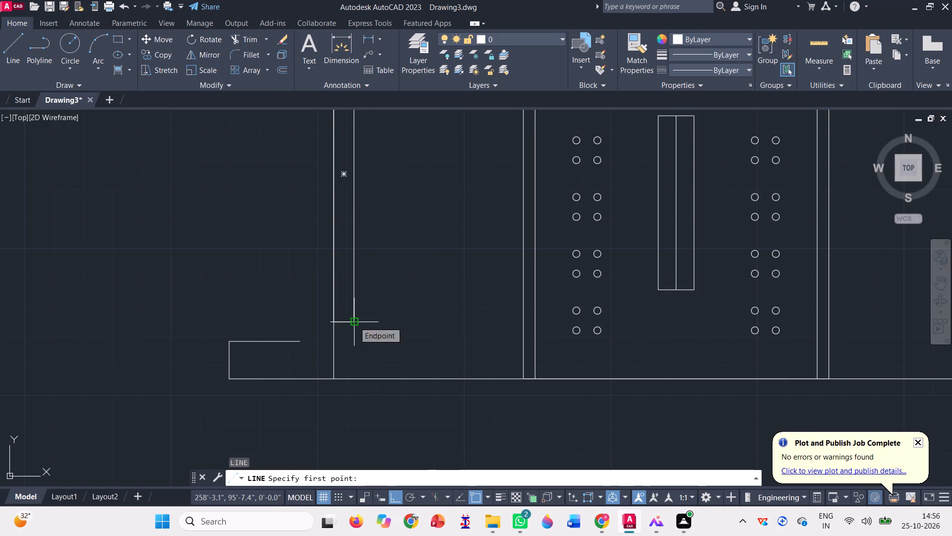
pyautogui.click(354, 322)
pyautogui.click(405, 317)
pyautogui.press('space')
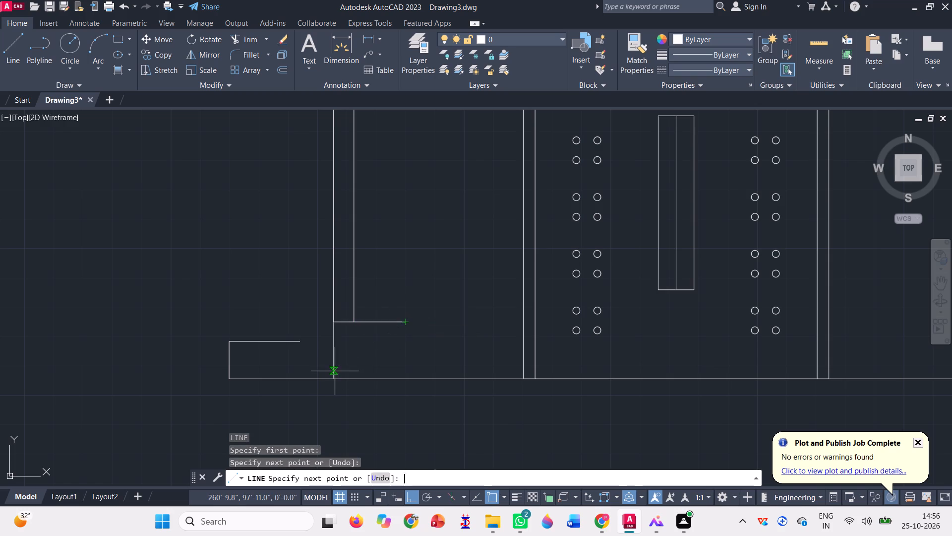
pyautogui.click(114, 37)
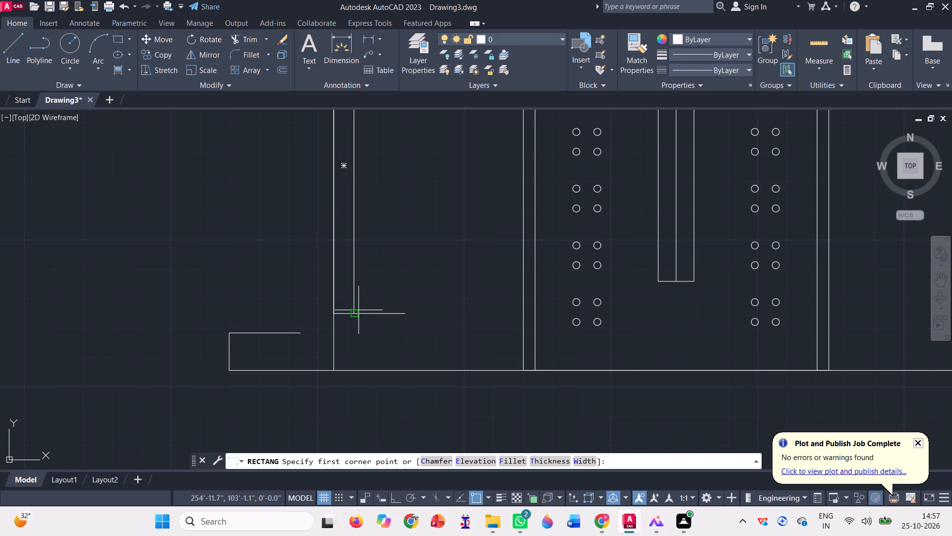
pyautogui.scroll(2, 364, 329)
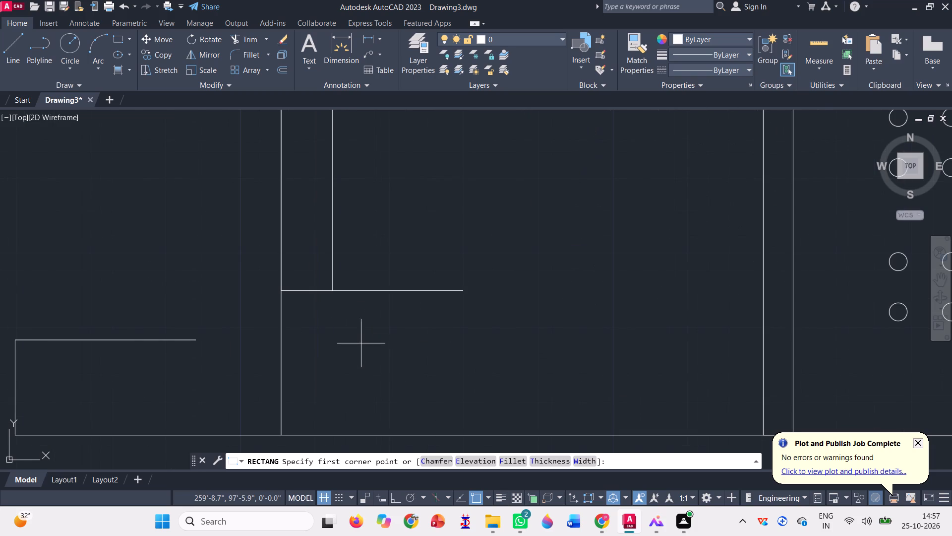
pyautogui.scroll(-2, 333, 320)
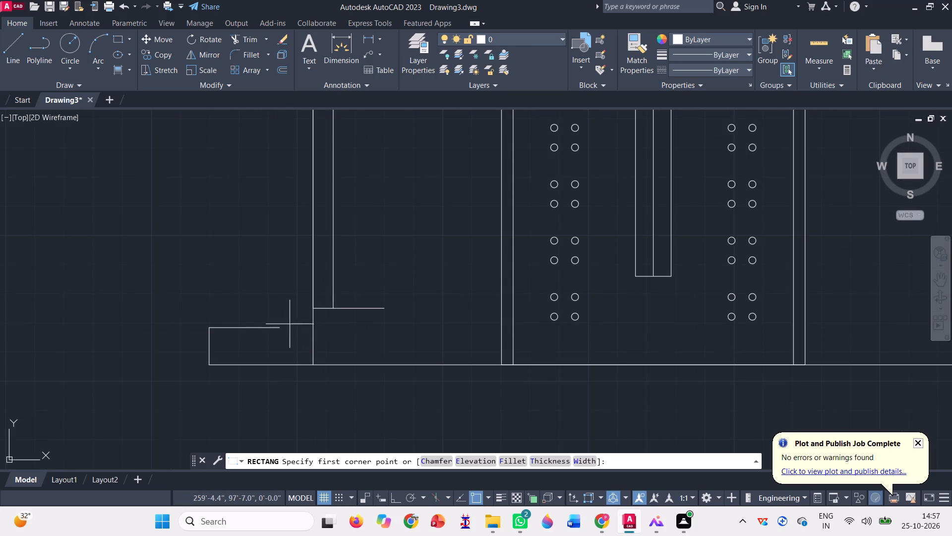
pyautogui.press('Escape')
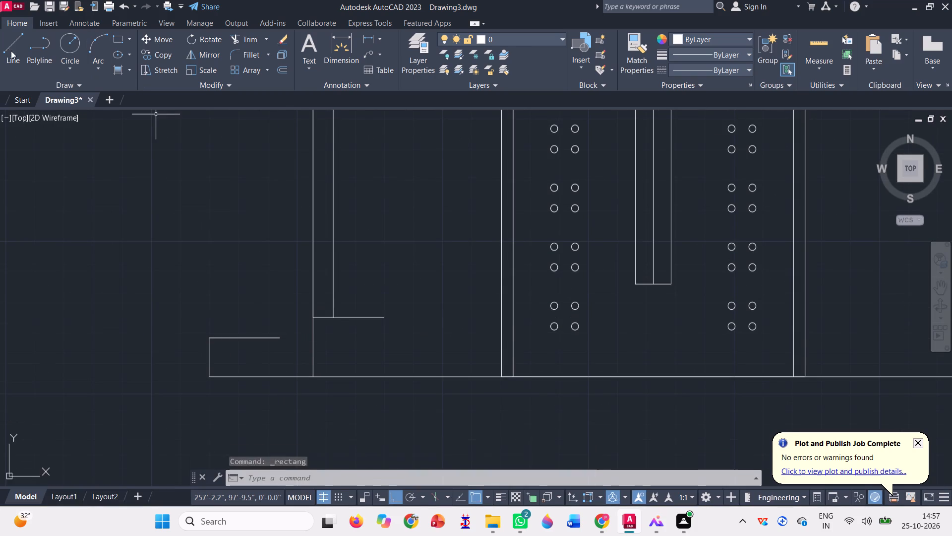
# Draw a horizontal line about 1'-8" long just below the shaft's bottom, ending in a slanted segment up to the short horizontal line.
pyautogui.click(14, 36)
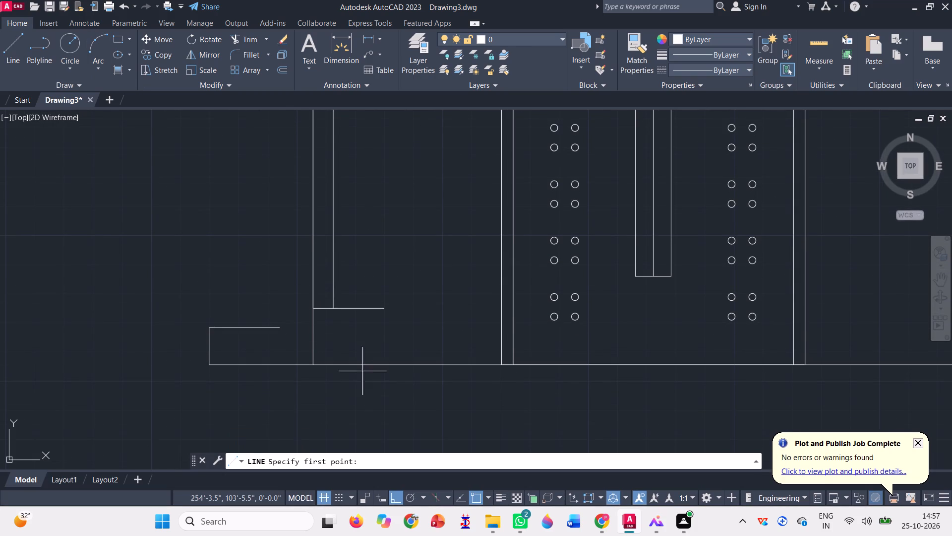
pyautogui.scroll(2, 335, 335)
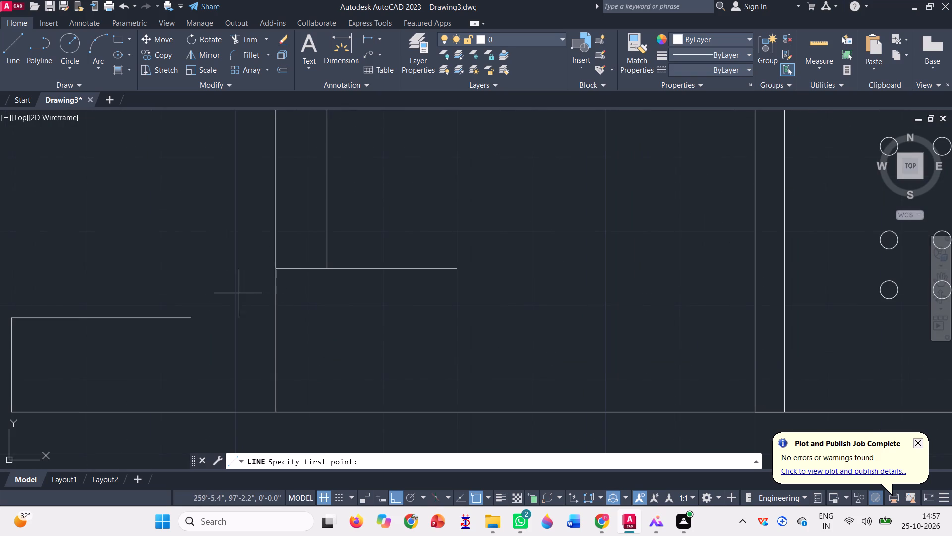
pyautogui.click(202, 290)
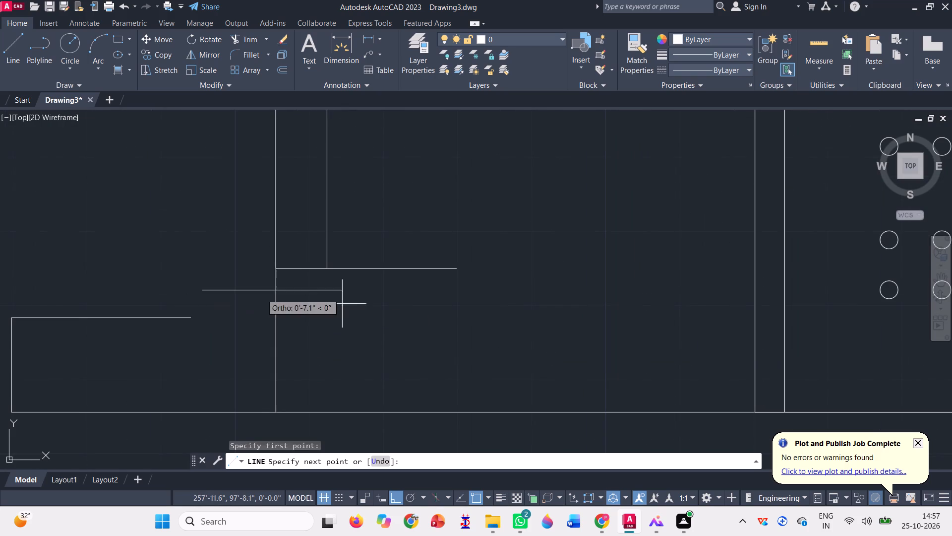
pyautogui.click(351, 305)
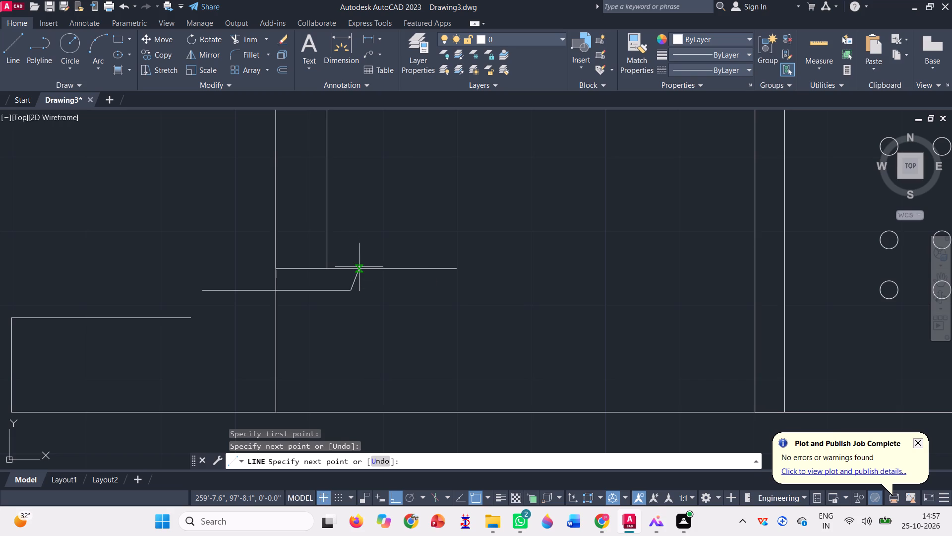
pyautogui.press('F8')
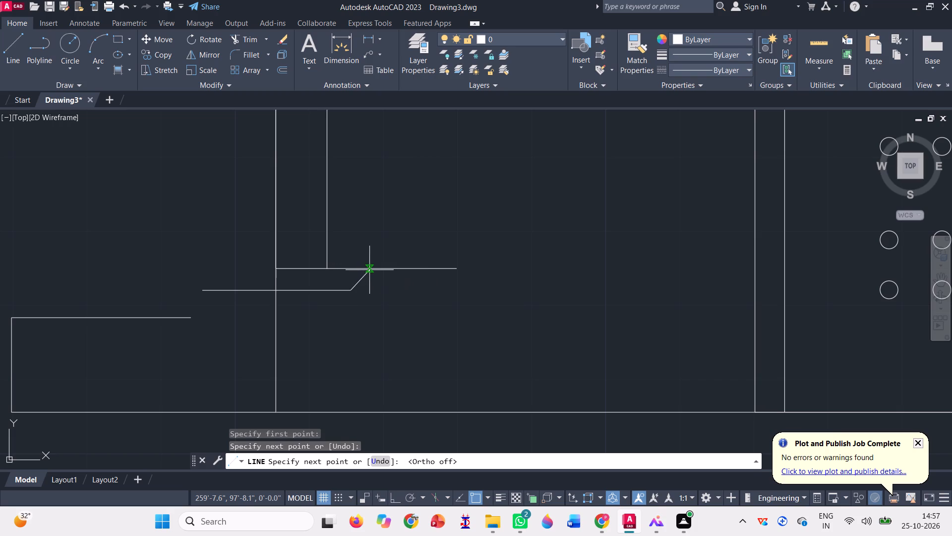
pyautogui.click(369, 270)
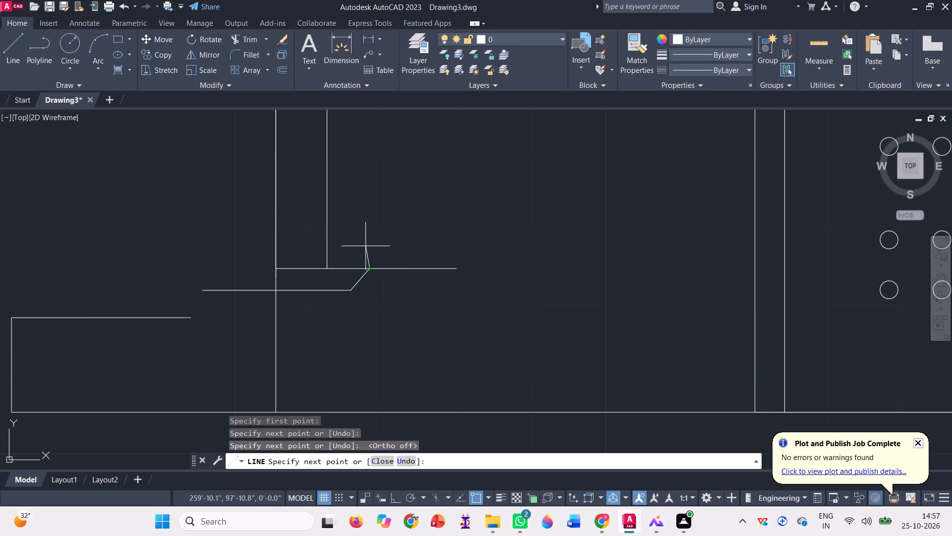
pyautogui.press('space')
# Trim away the part of the short horizontal line that extends past the slanted segment toward the door.
pyautogui.click(247, 36)
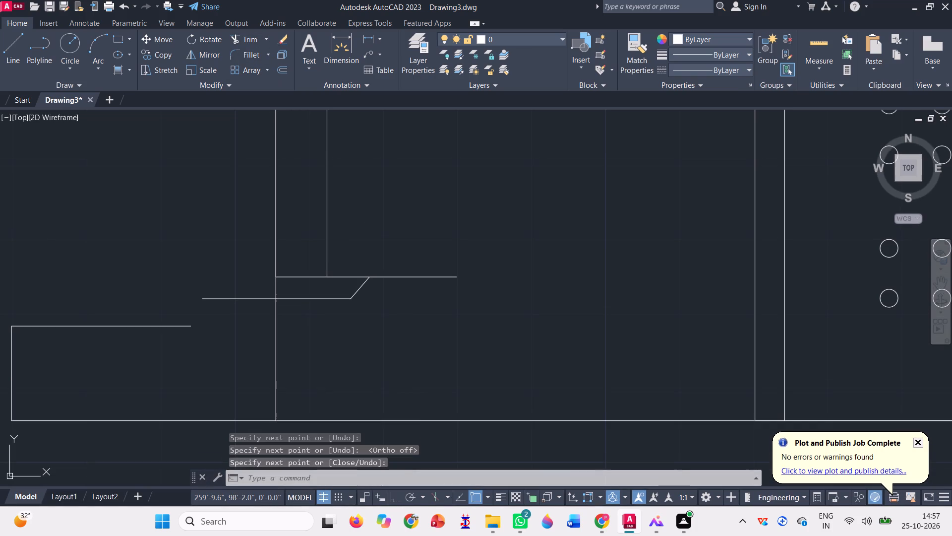
pyautogui.click(419, 280)
pyautogui.click(412, 241)
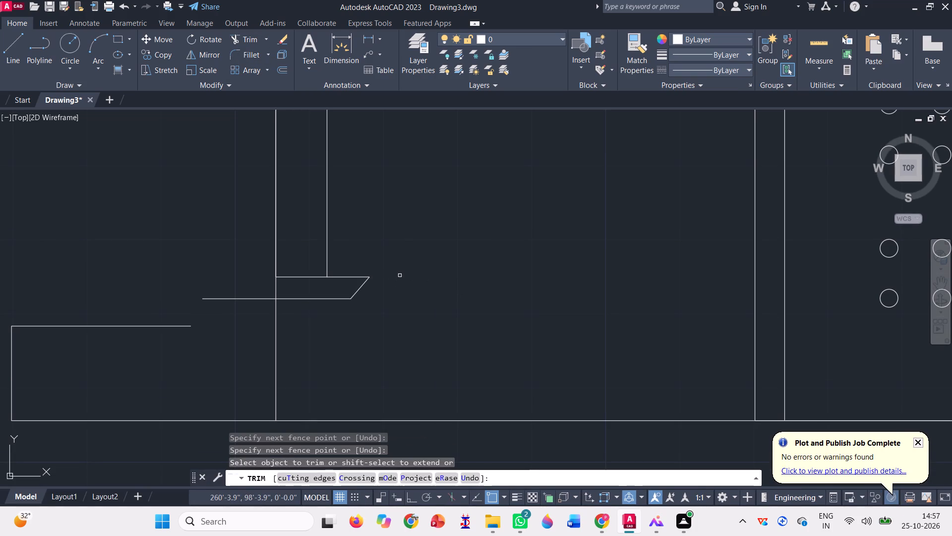
pyautogui.scroll(-1, 399, 274)
pyautogui.press('Escape')
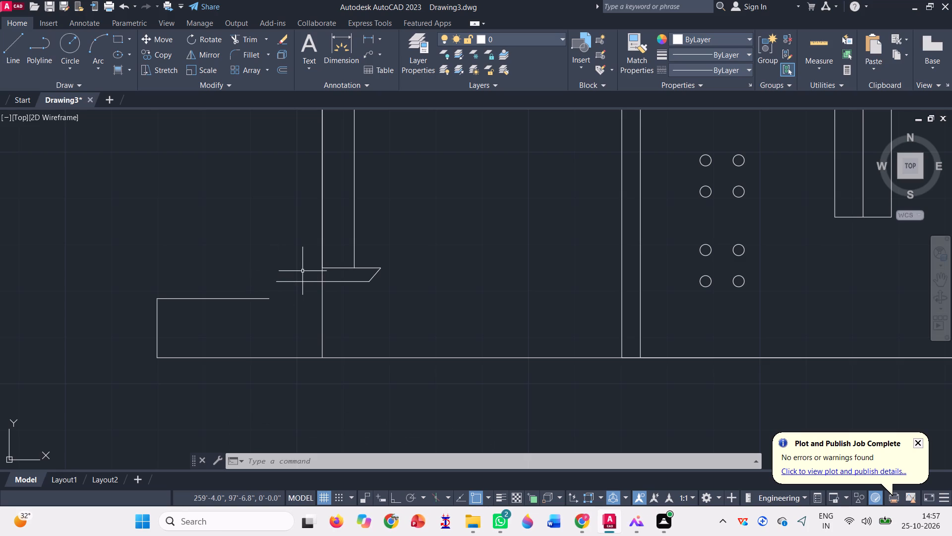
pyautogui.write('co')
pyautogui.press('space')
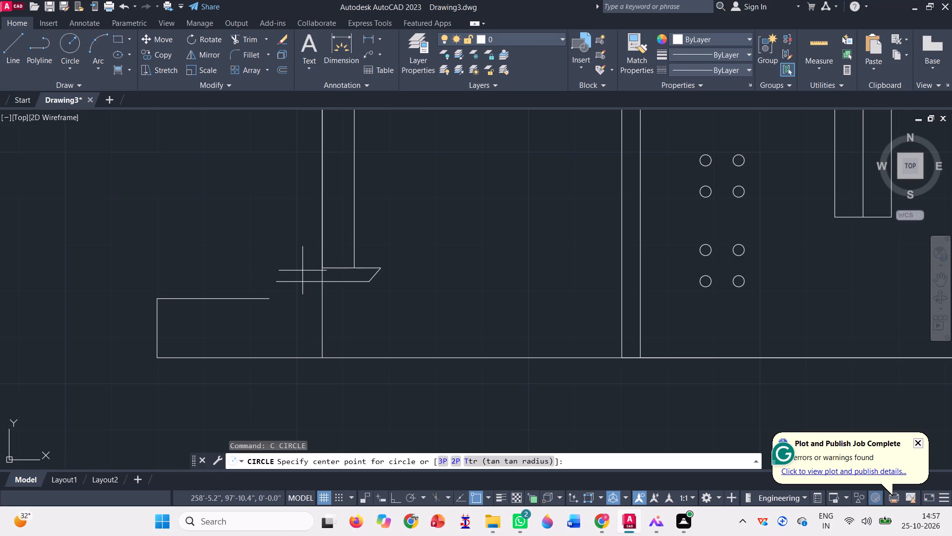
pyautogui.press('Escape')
# Copy the slanted segment along the lower horizontal line to the outer side of the column shaft, away from the door.
pyautogui.write('co')
pyautogui.press('space')
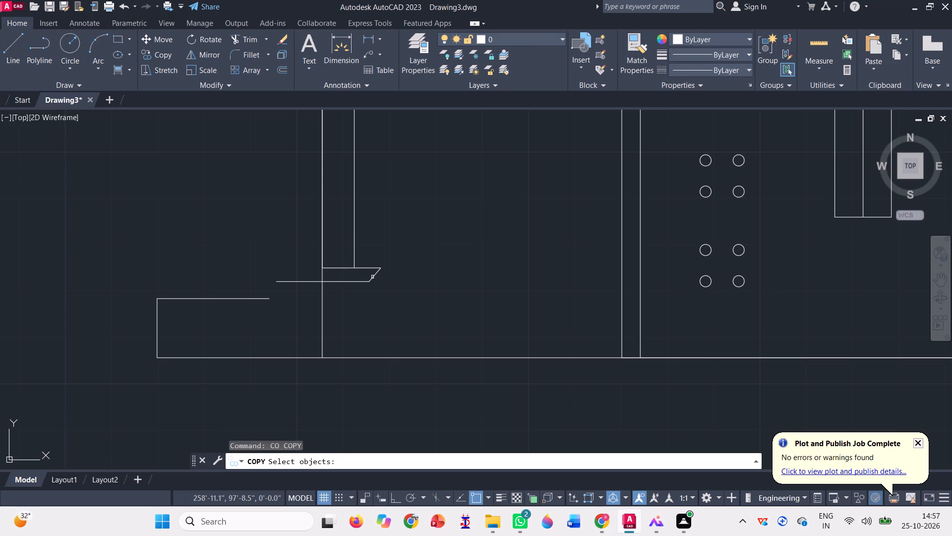
pyautogui.click(371, 276)
pyautogui.press('space')
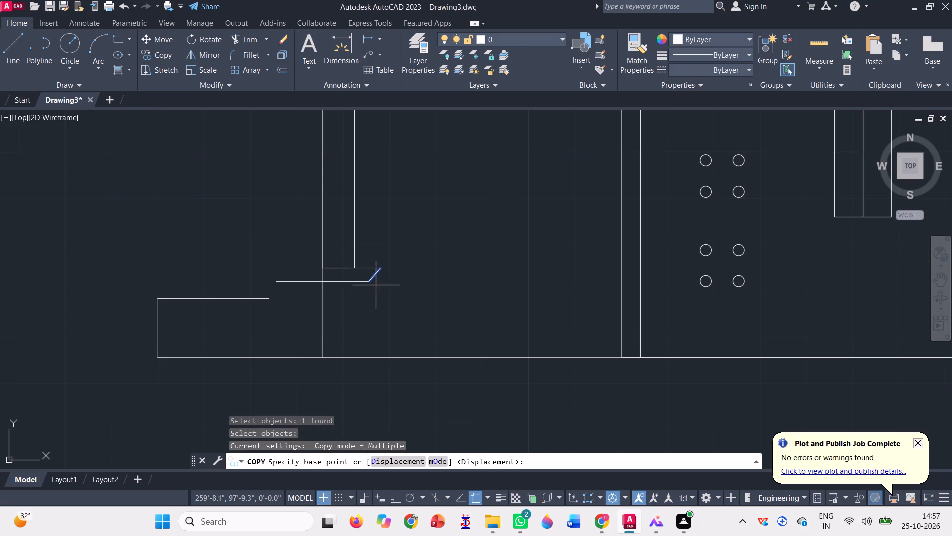
pyautogui.click(367, 280)
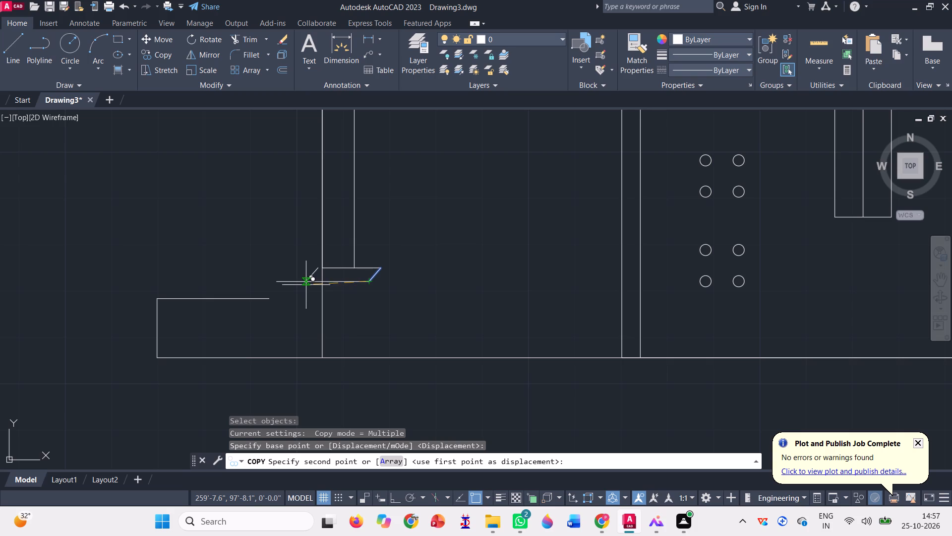
pyautogui.scroll(1, 307, 281)
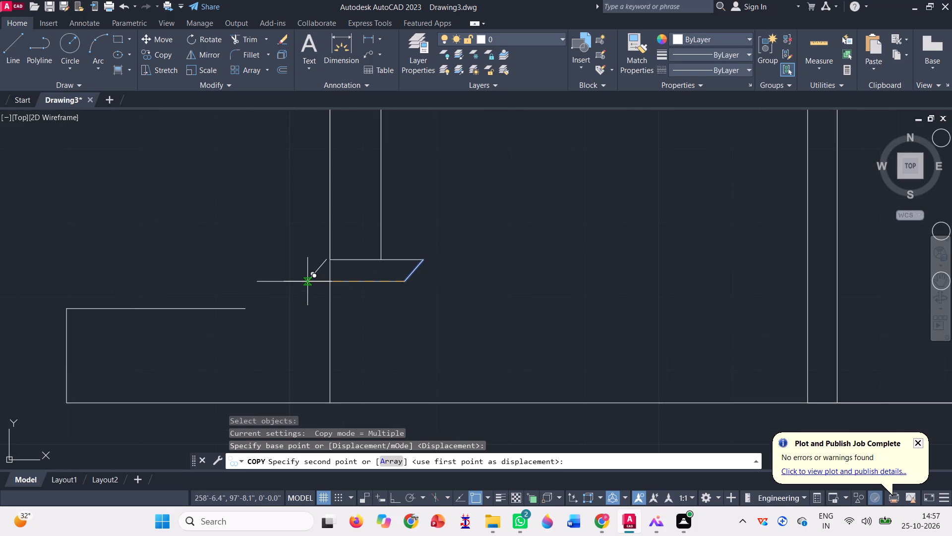
pyautogui.click(304, 280)
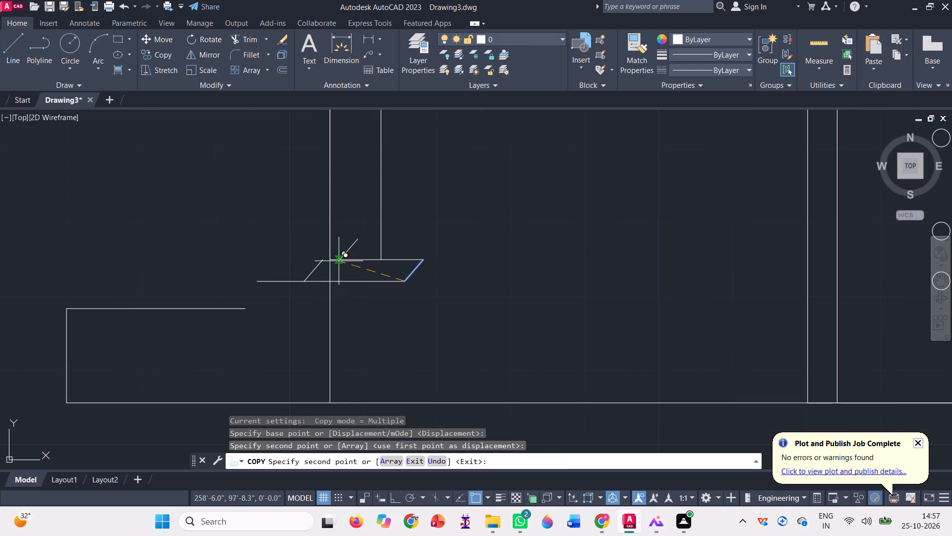
pyautogui.press('Escape')
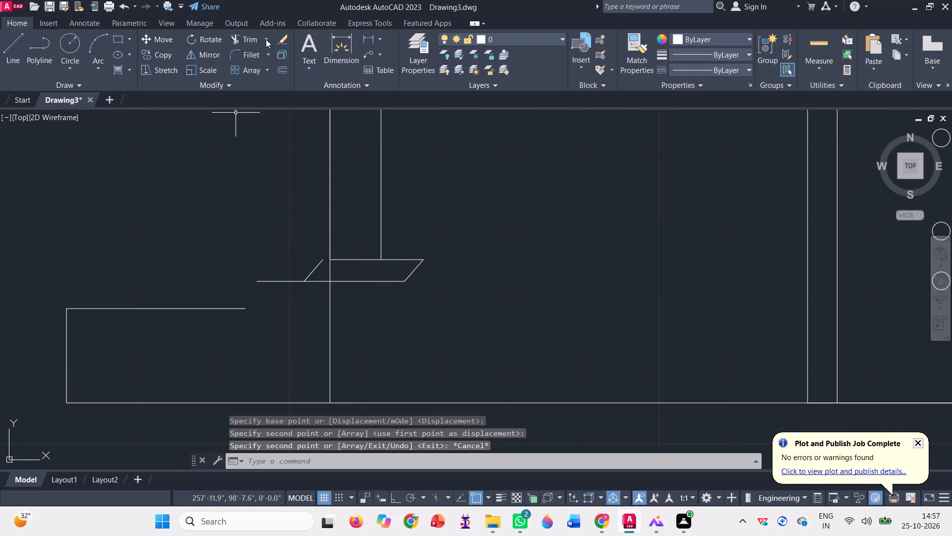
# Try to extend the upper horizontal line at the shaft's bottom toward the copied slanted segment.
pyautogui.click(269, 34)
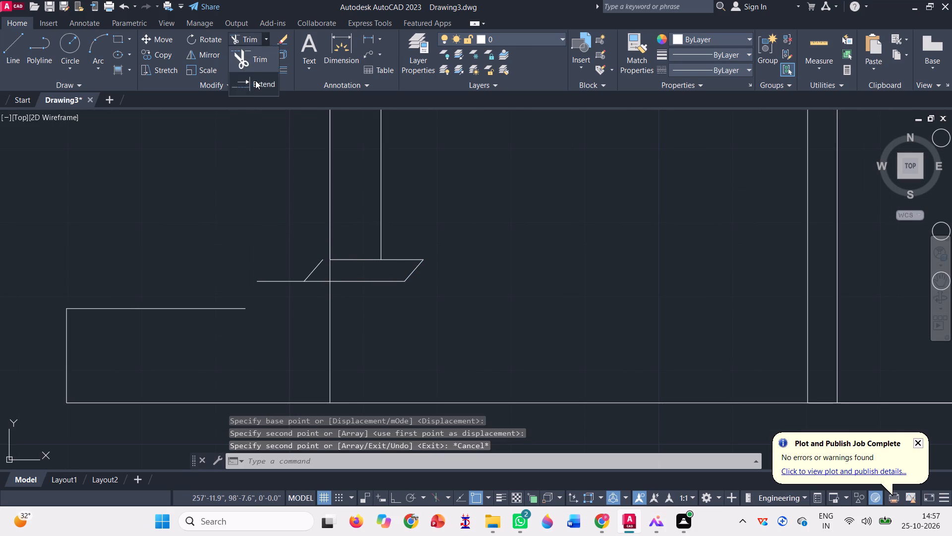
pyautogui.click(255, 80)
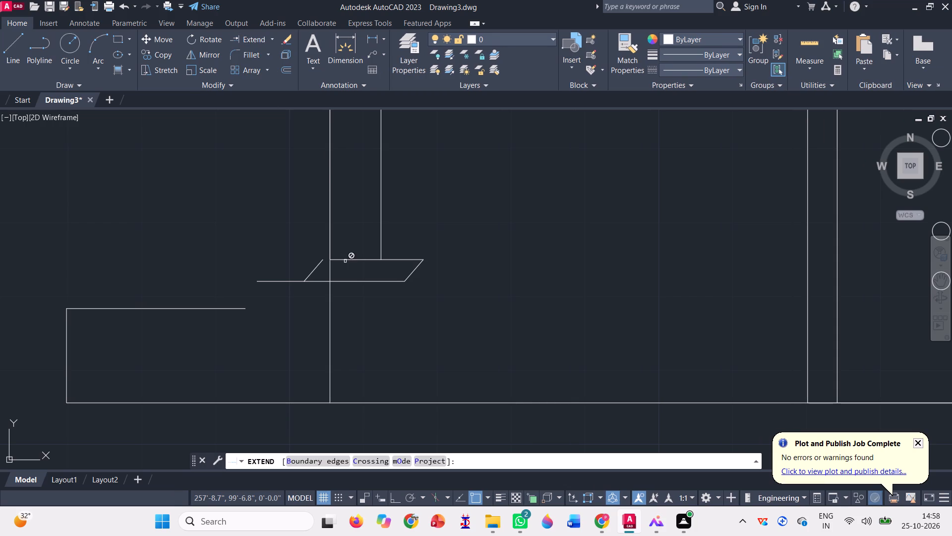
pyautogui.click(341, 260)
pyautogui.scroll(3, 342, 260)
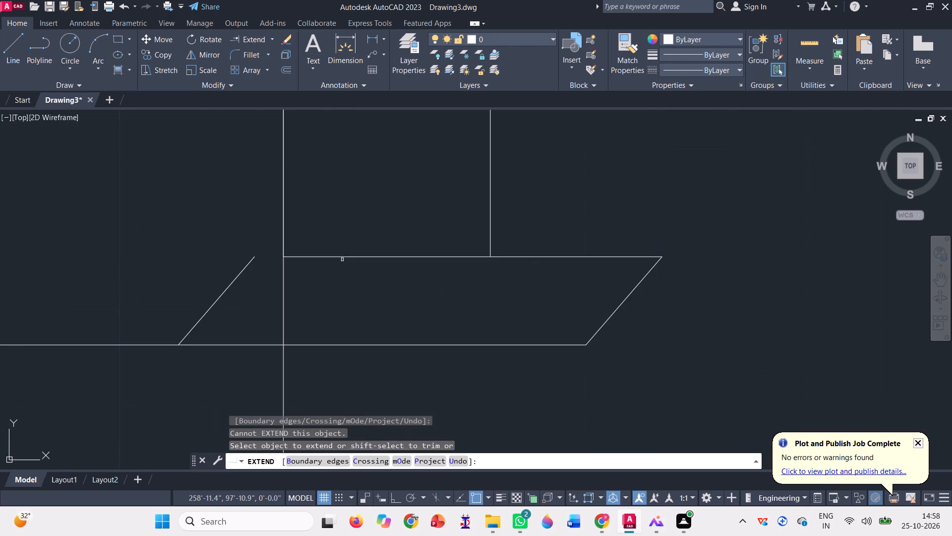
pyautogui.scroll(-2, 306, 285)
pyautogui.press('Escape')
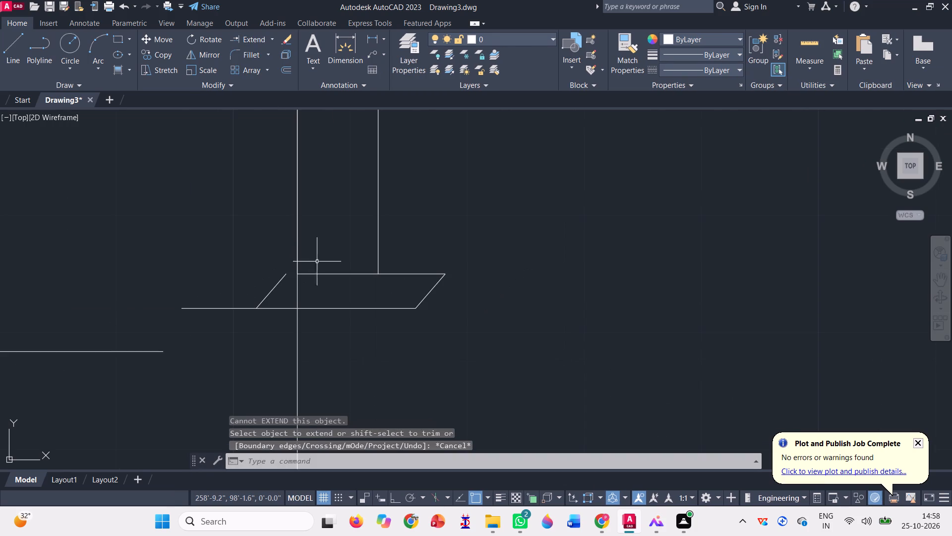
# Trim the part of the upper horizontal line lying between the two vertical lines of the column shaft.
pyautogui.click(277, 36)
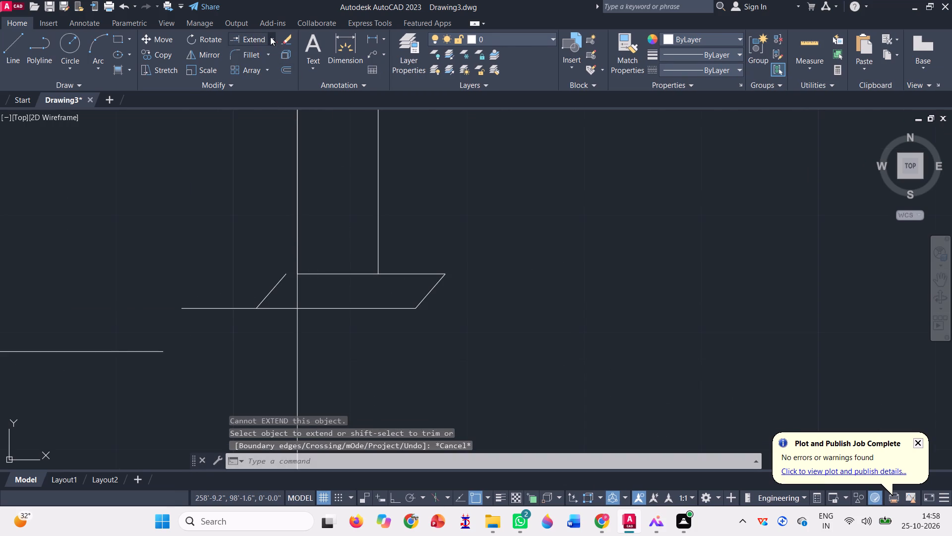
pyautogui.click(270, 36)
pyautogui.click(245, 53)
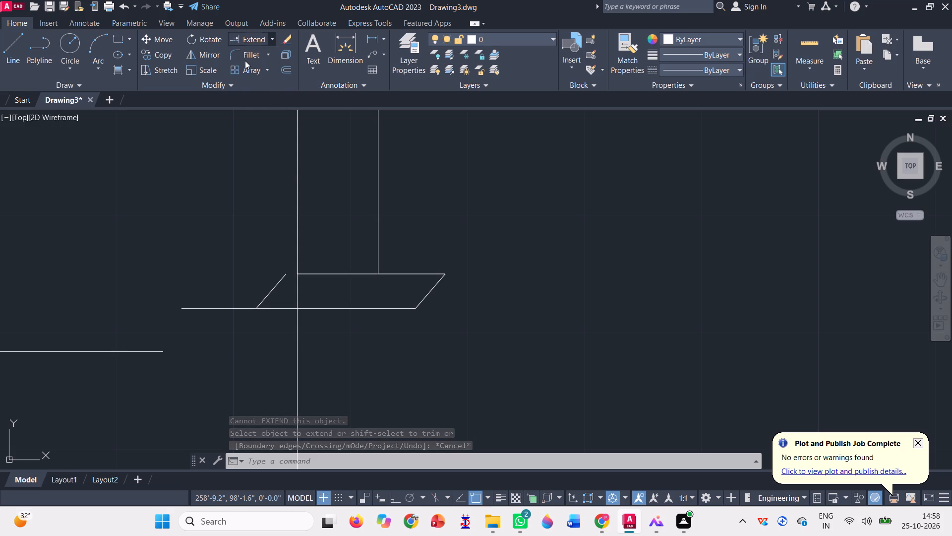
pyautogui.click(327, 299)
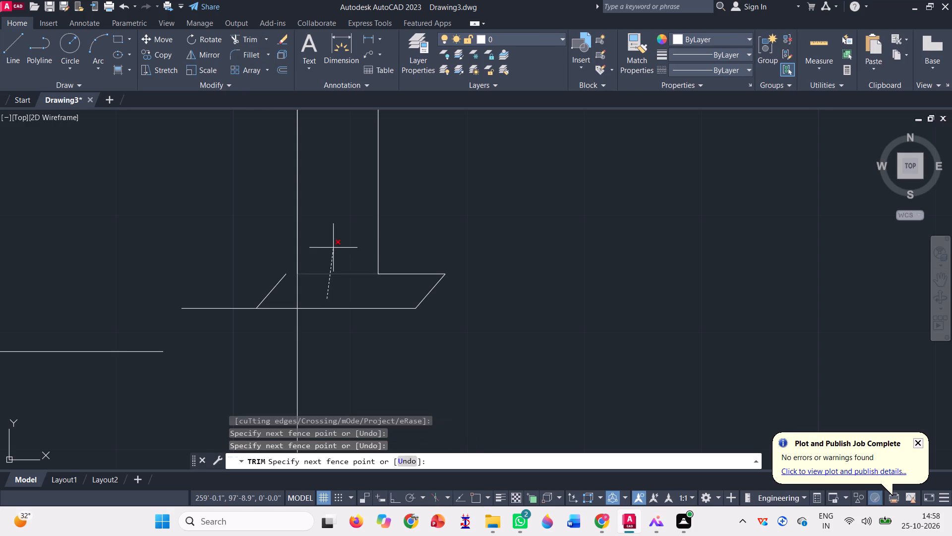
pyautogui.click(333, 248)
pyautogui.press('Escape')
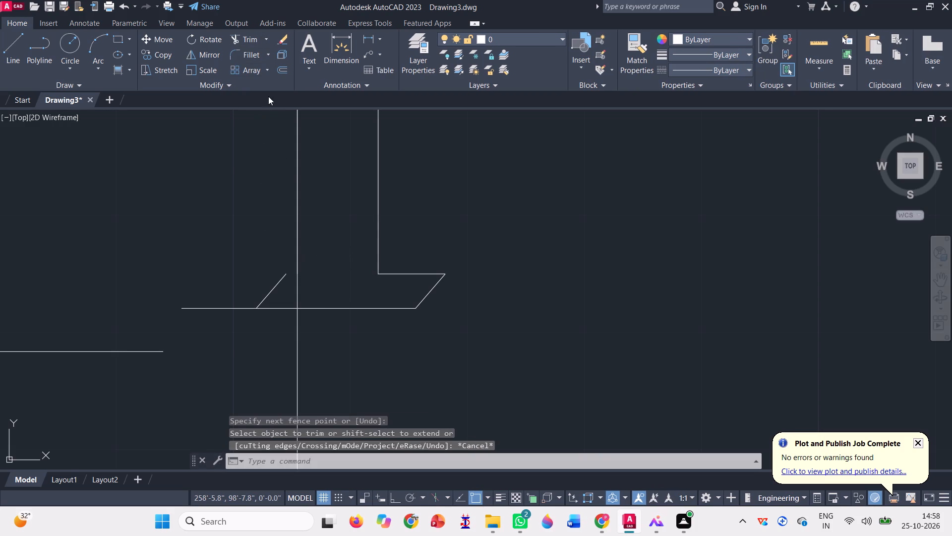
# Extend the upper horizontal line across the shaft's bottom to the top end of the copied slanted segment.
pyautogui.click(268, 40)
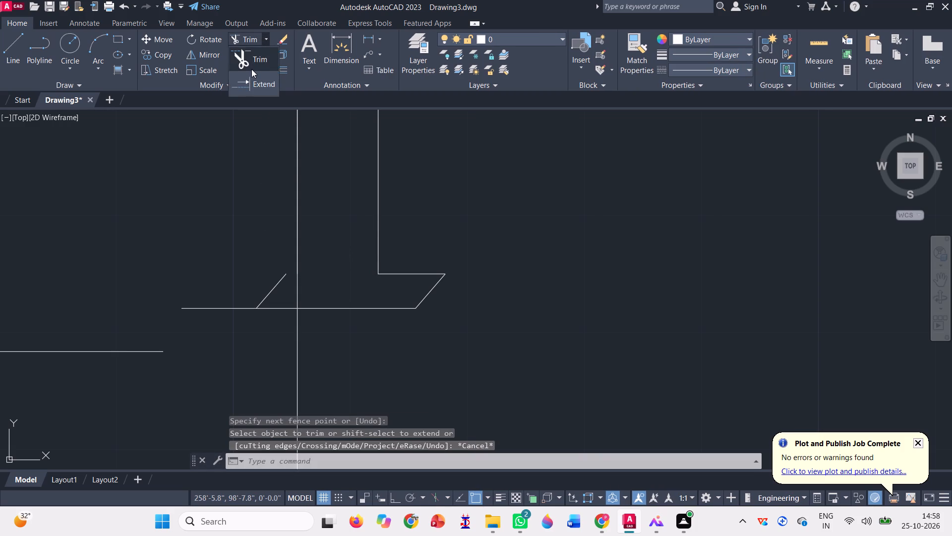
pyautogui.click(253, 85)
pyautogui.click(399, 285)
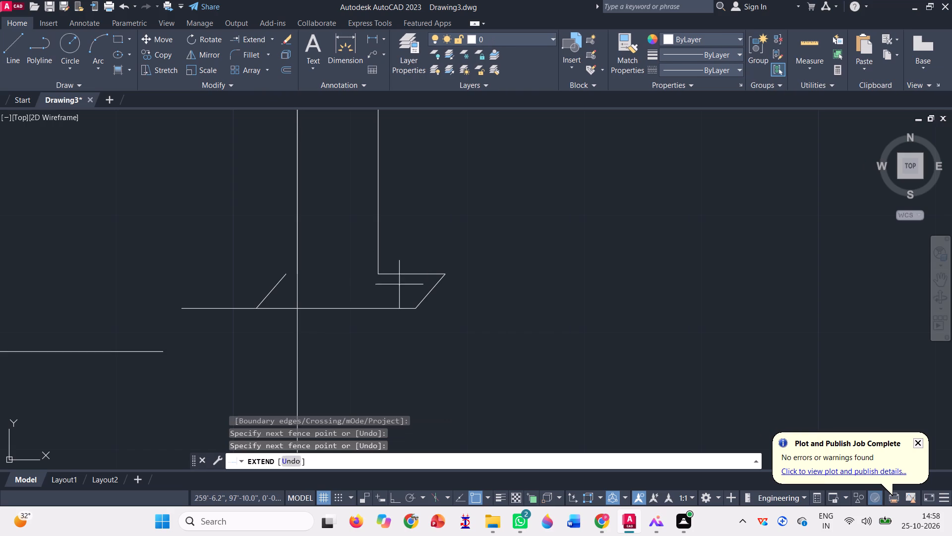
pyautogui.click(416, 254)
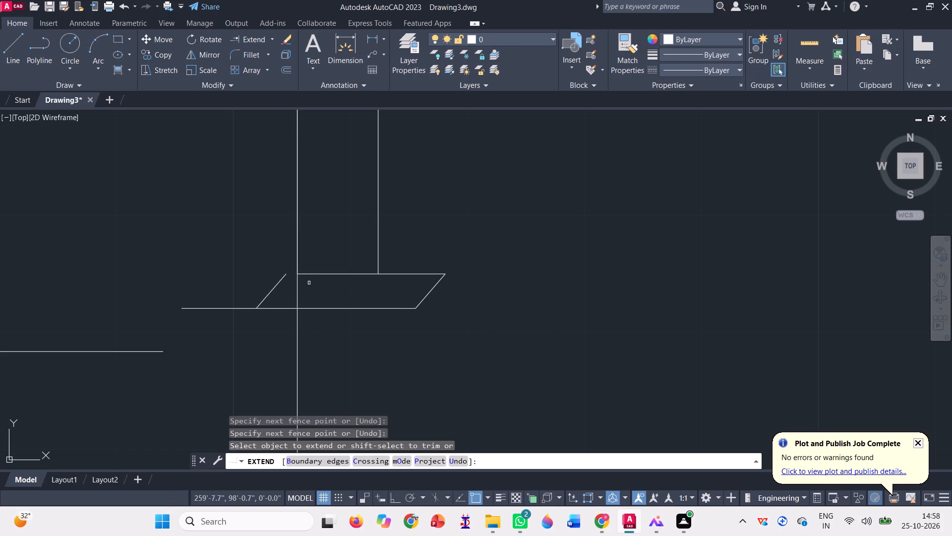
pyautogui.click(308, 281)
pyautogui.click(330, 254)
pyautogui.scroll(-2, 288, 267)
pyautogui.press('Escape')
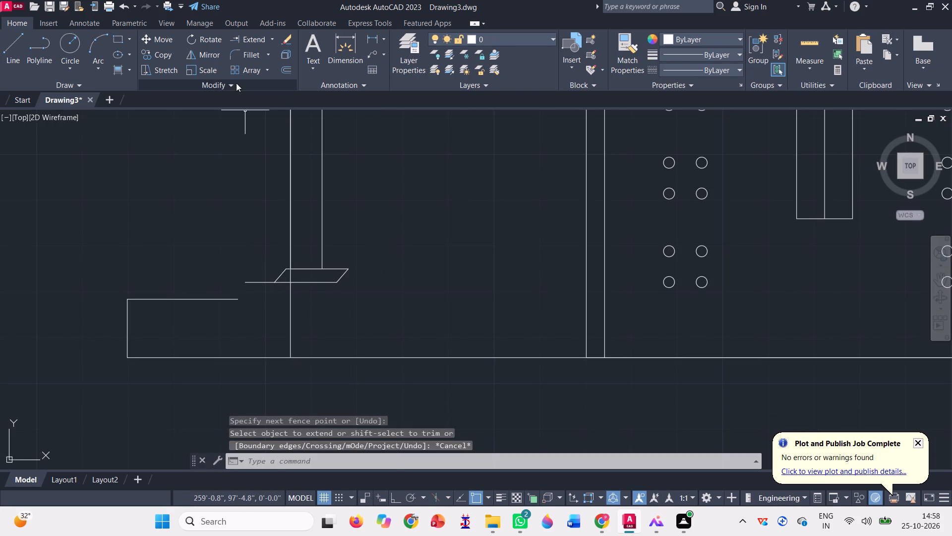
# Trim off the part of the lower horizontal line that projects outward past the copied slanted segment.
pyautogui.click(274, 36)
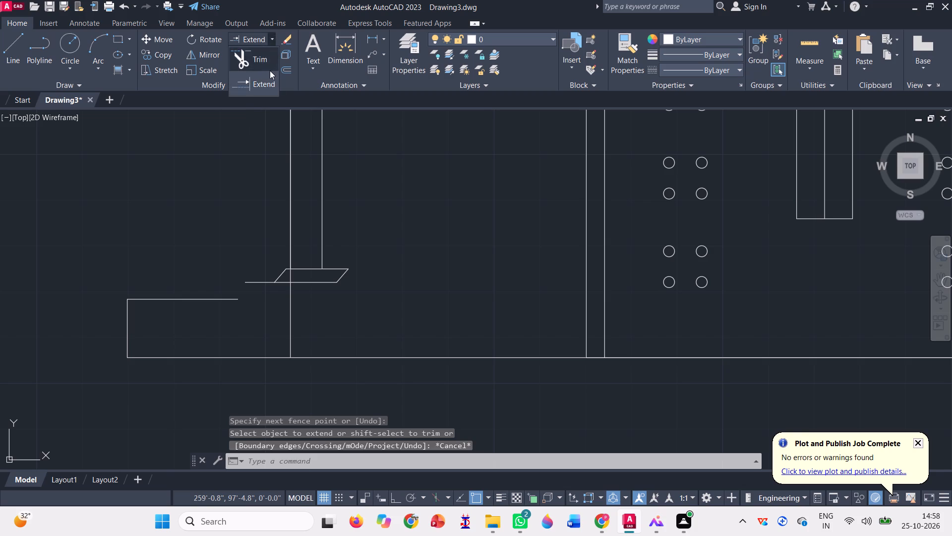
pyautogui.click(268, 56)
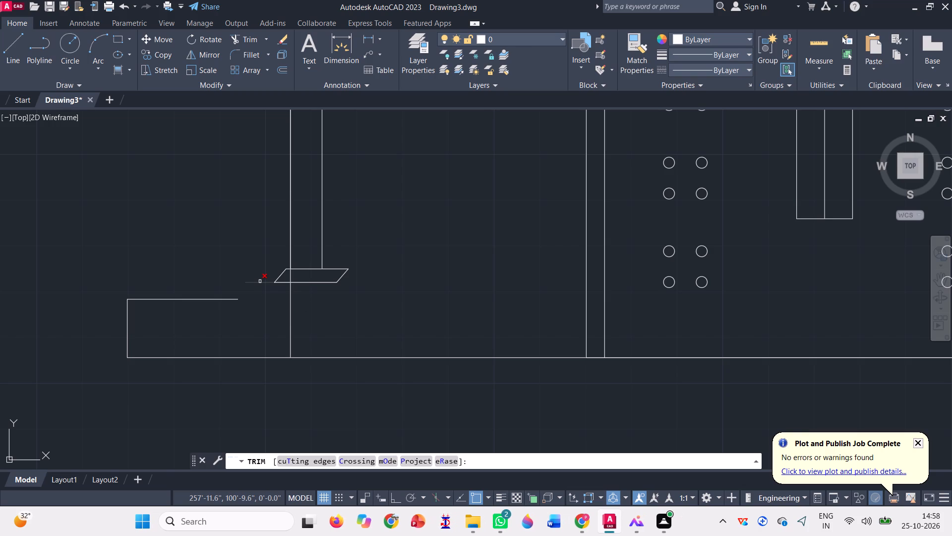
pyautogui.scroll(-1, 260, 281)
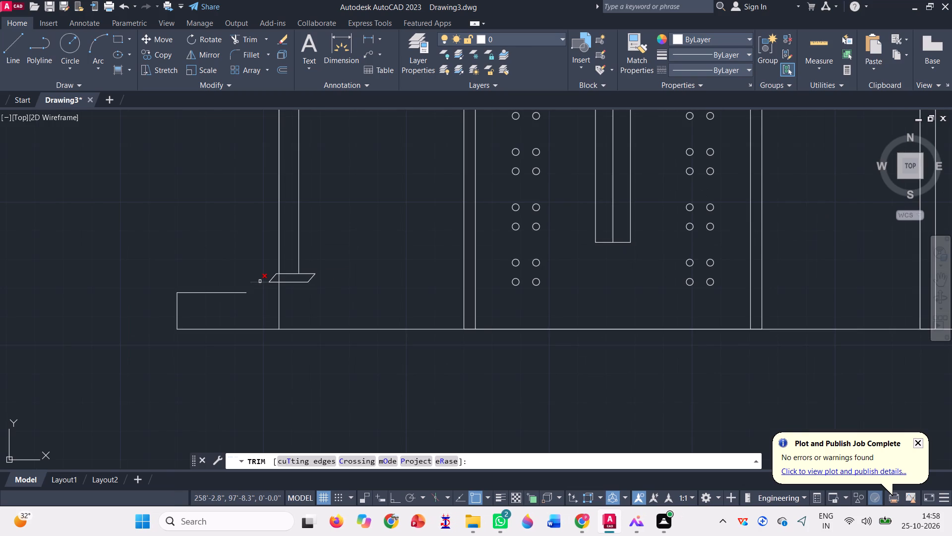
pyautogui.scroll(1, 260, 281)
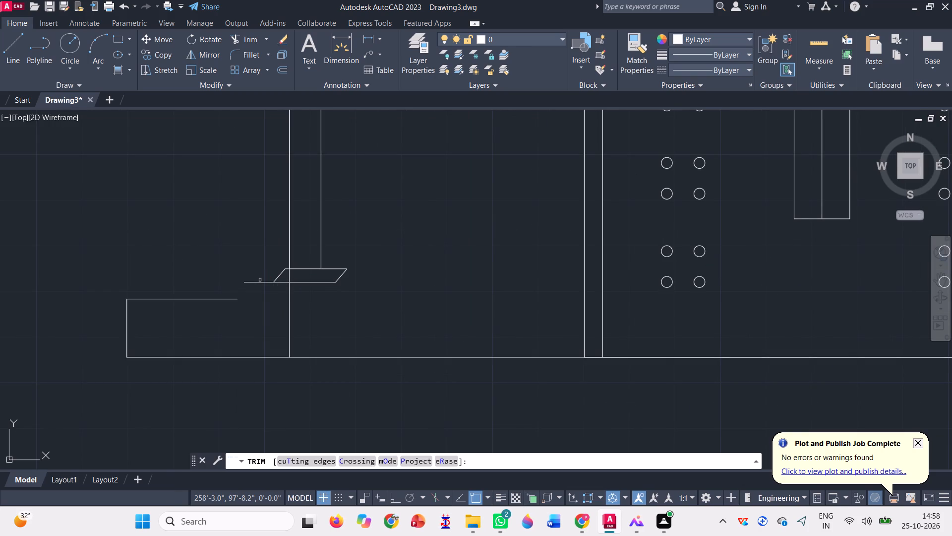
pyautogui.click(260, 280)
pyautogui.click(270, 311)
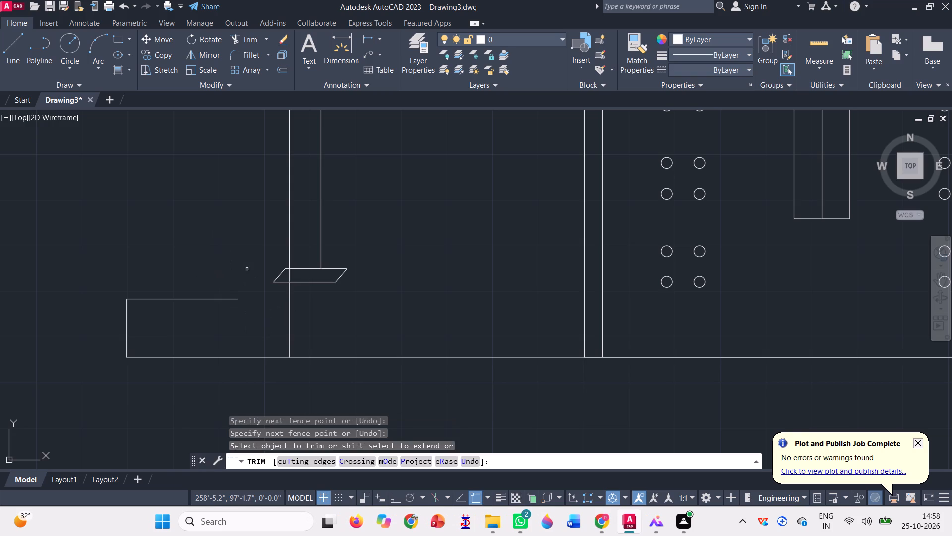
pyautogui.press('Escape')
# Draw a base rectangle as wide as the moulding's lower edge, from its outer lower corner down to just below the ground line.
pyautogui.press('l')
pyautogui.press('Return')
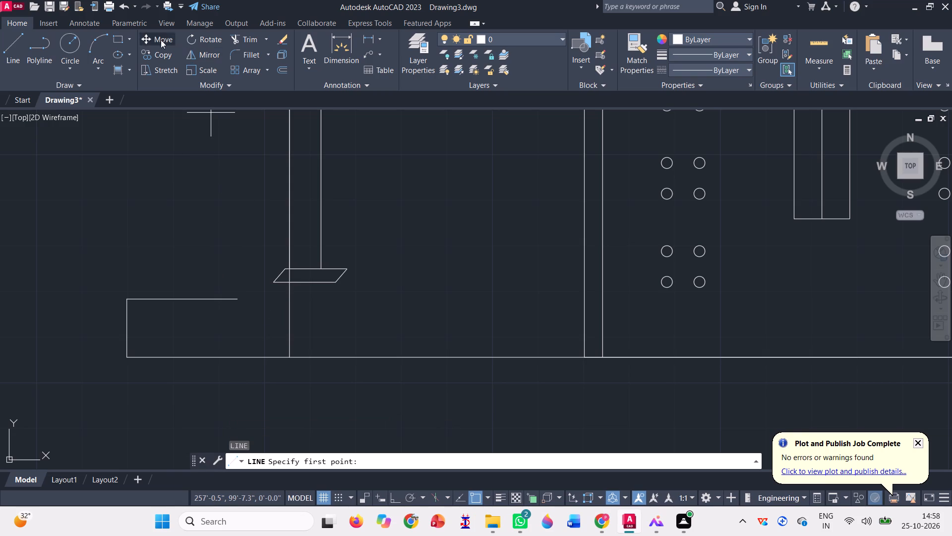
pyautogui.click(114, 36)
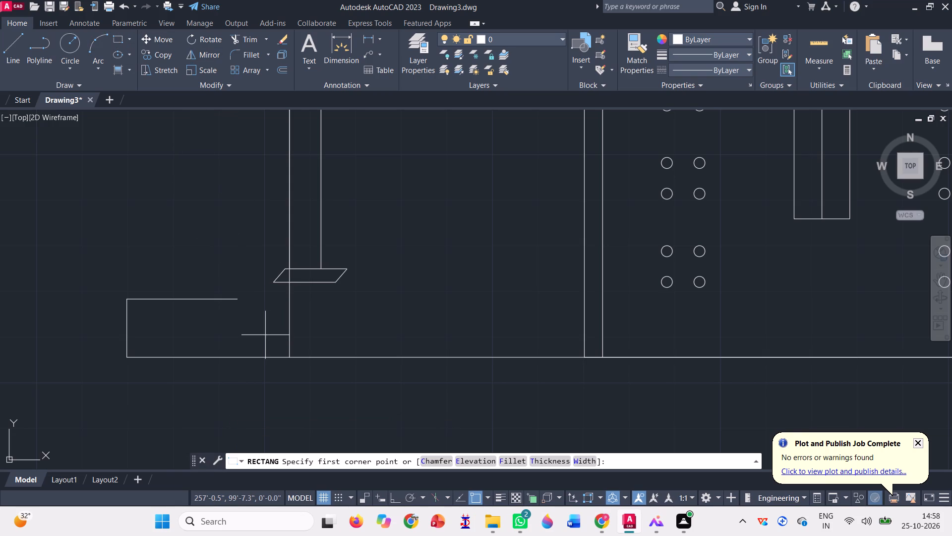
pyautogui.click(274, 280)
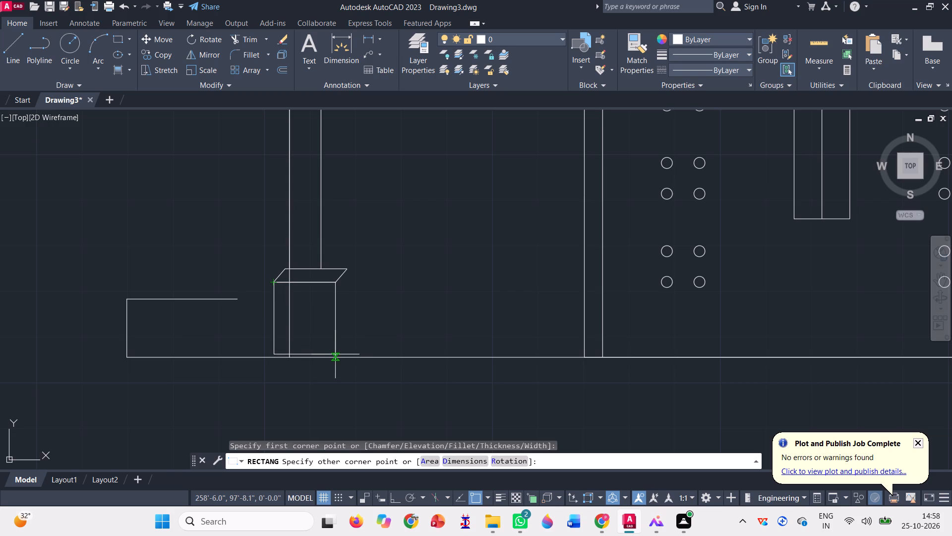
pyautogui.scroll(3, 335, 353)
pyautogui.scroll(-2, 318, 383)
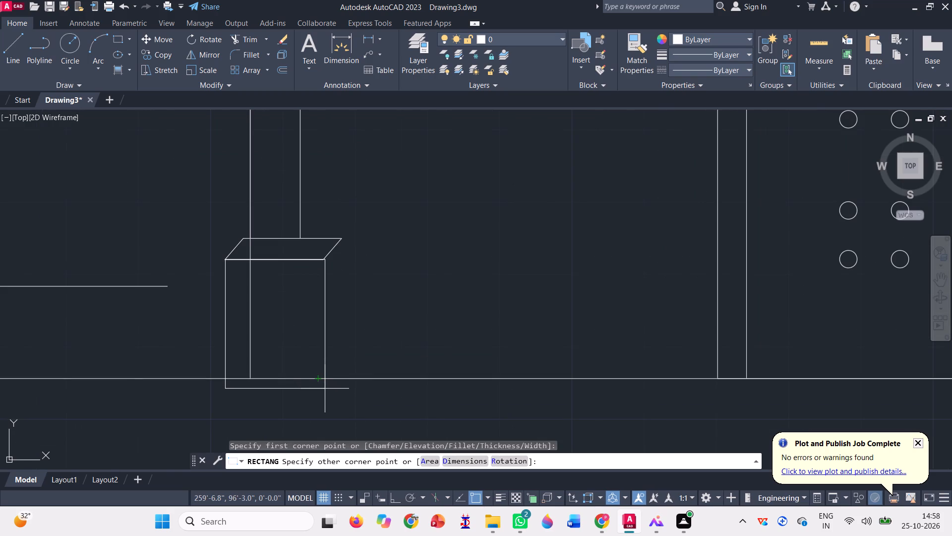
pyautogui.click(325, 389)
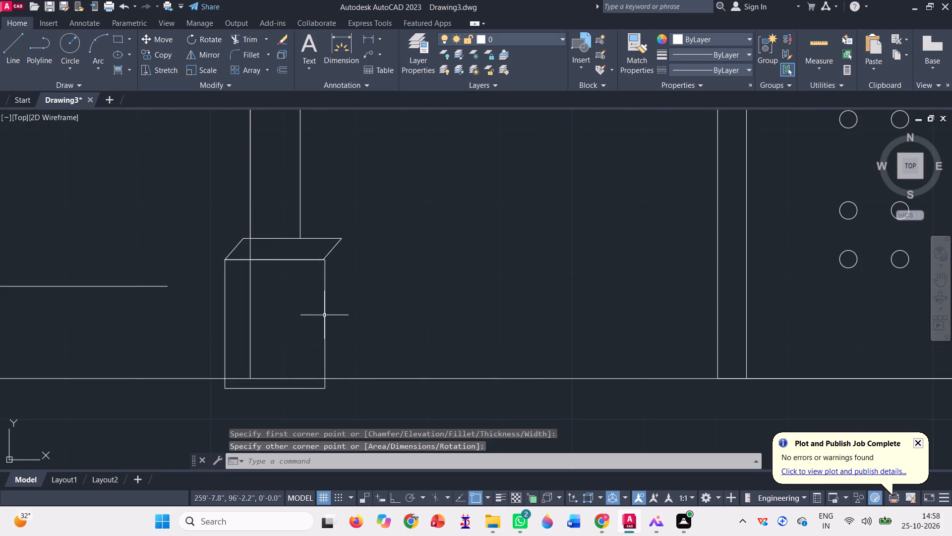
# Draw a new base rectangle from the moulding's inner lower corner to the ground line directly below its outer lower corner.
pyautogui.scroll(2, 297, 247)
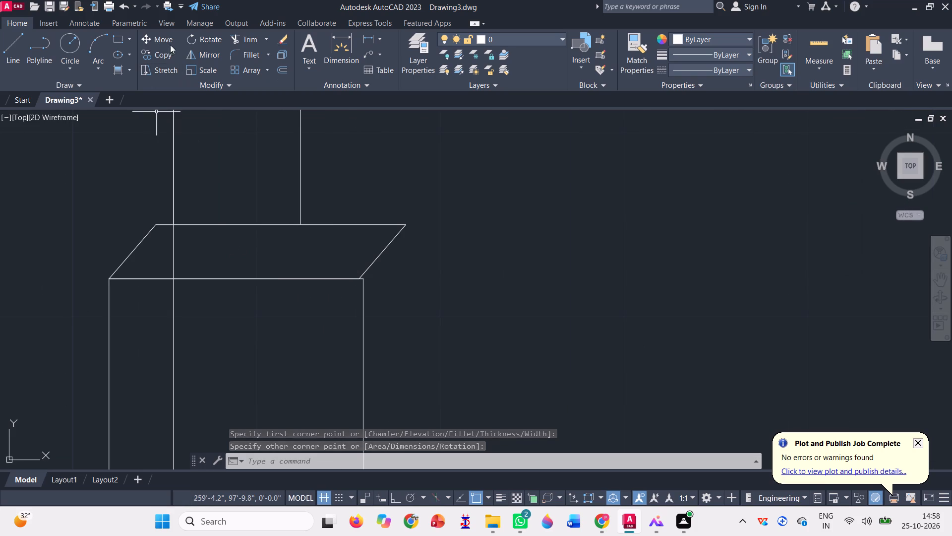
pyautogui.click(119, 35)
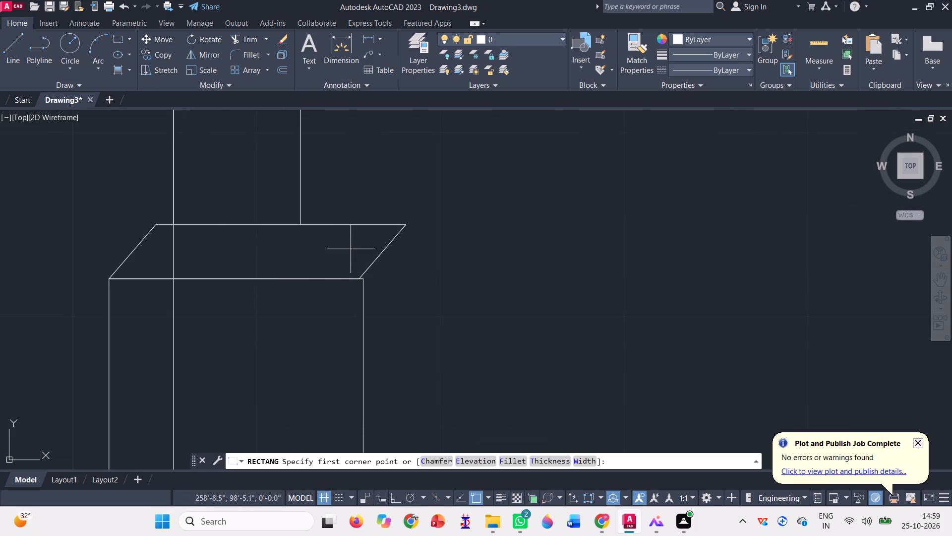
pyautogui.scroll(3, 340, 274)
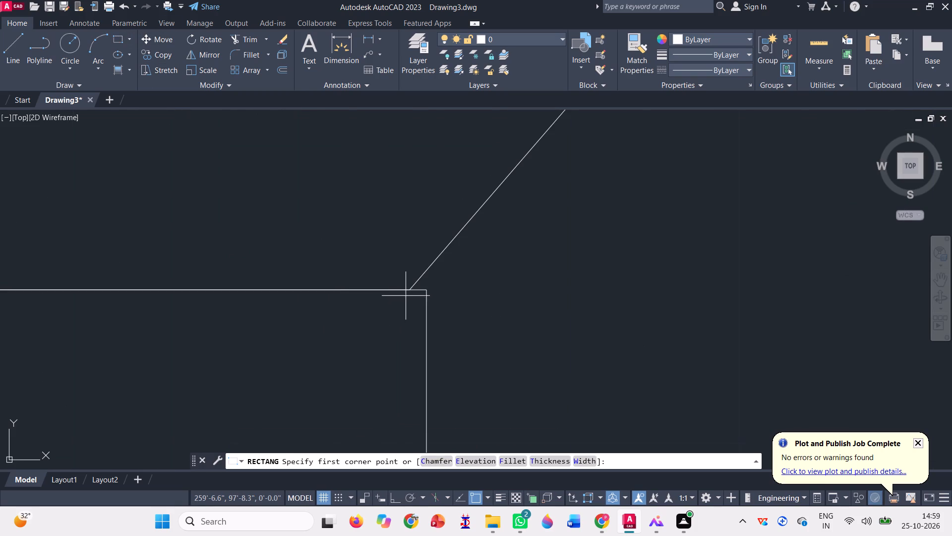
pyautogui.click(408, 291)
pyautogui.scroll(-5, 401, 248)
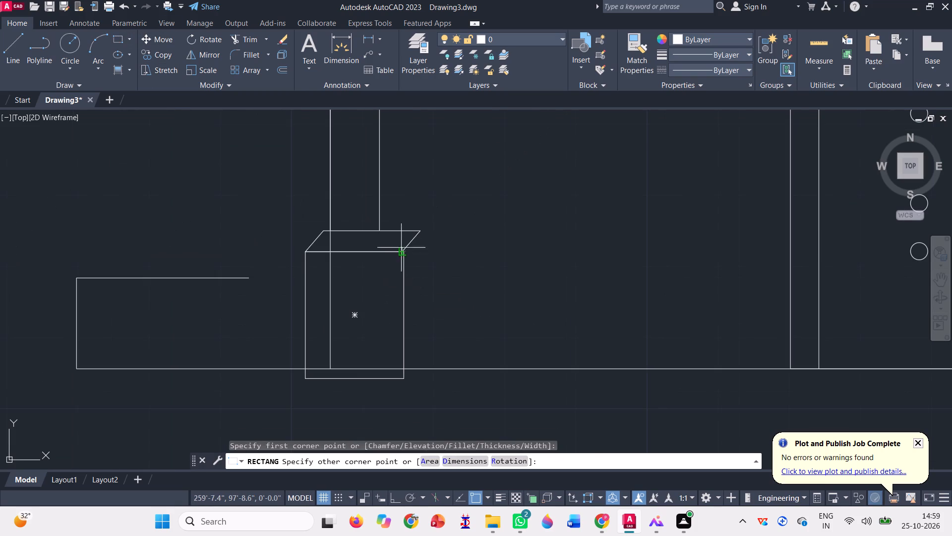
pyautogui.scroll(3, 319, 372)
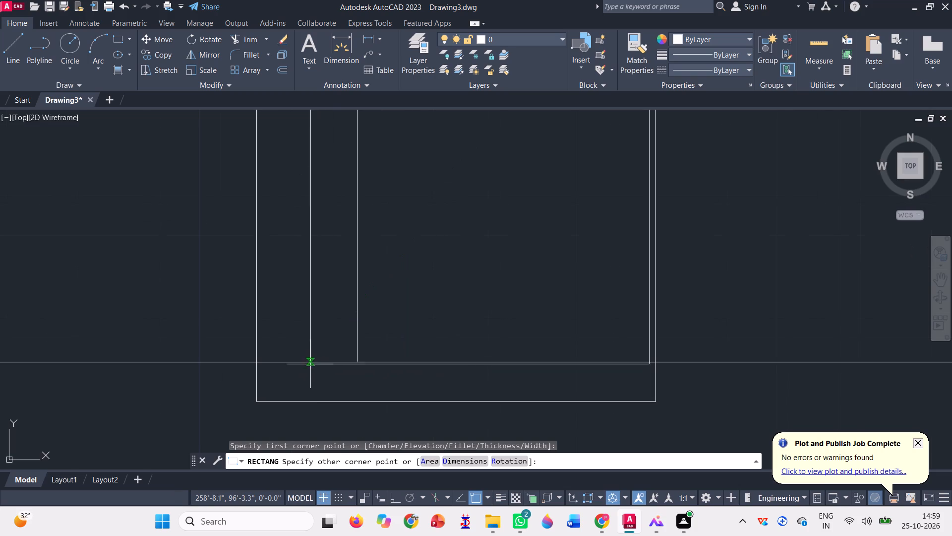
pyautogui.scroll(-1, 299, 359)
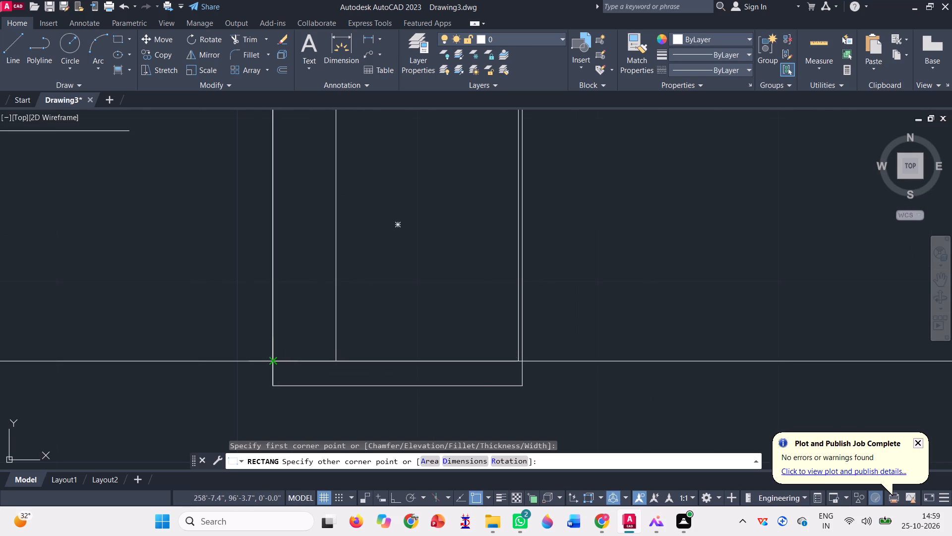
pyautogui.click(272, 361)
# Delete the earlier base rectangle that projects below the ground line.
pyautogui.scroll(-2, 280, 372)
pyautogui.click(328, 390)
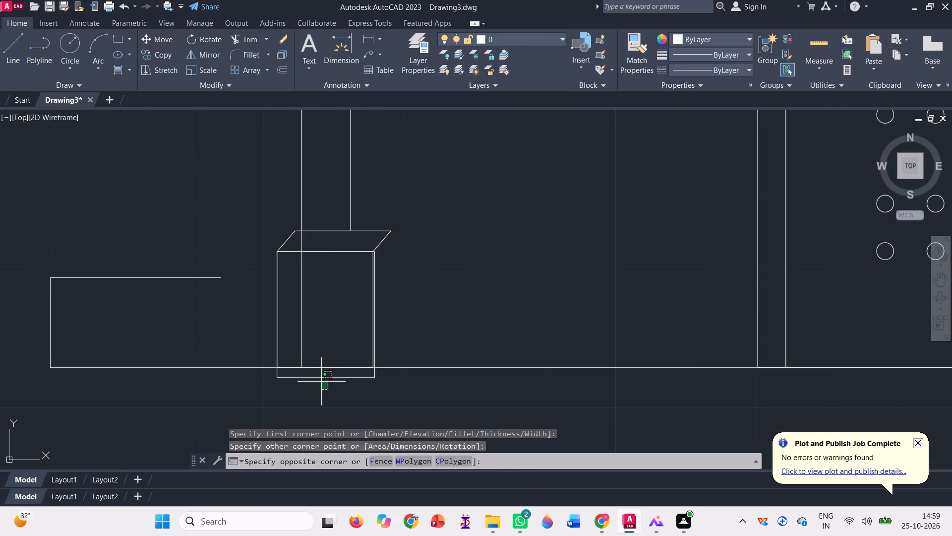
pyautogui.click(315, 380)
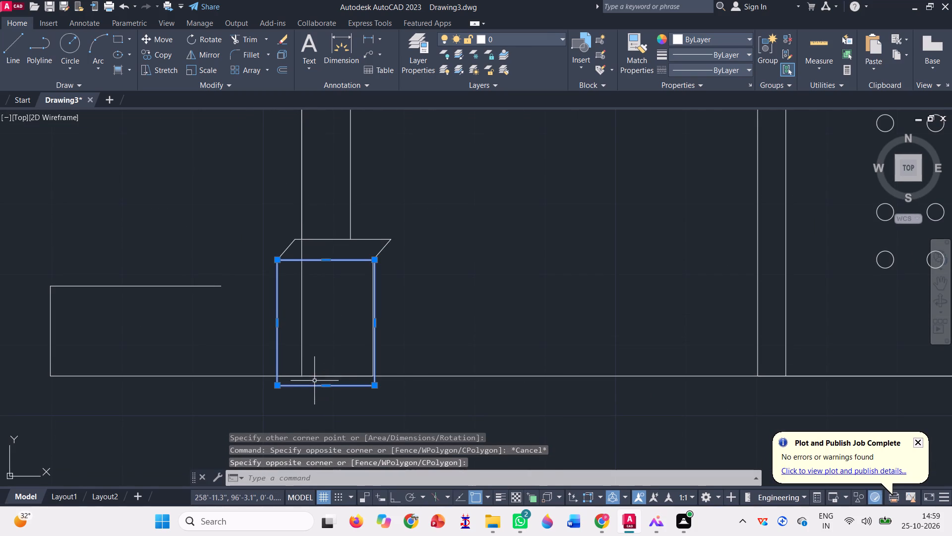
pyautogui.press('Delete')
# Move the slanted moulding together with its base rectangle downward so the base's bottom edge falls below the ground line.
pyautogui.scroll(-1, 317, 375)
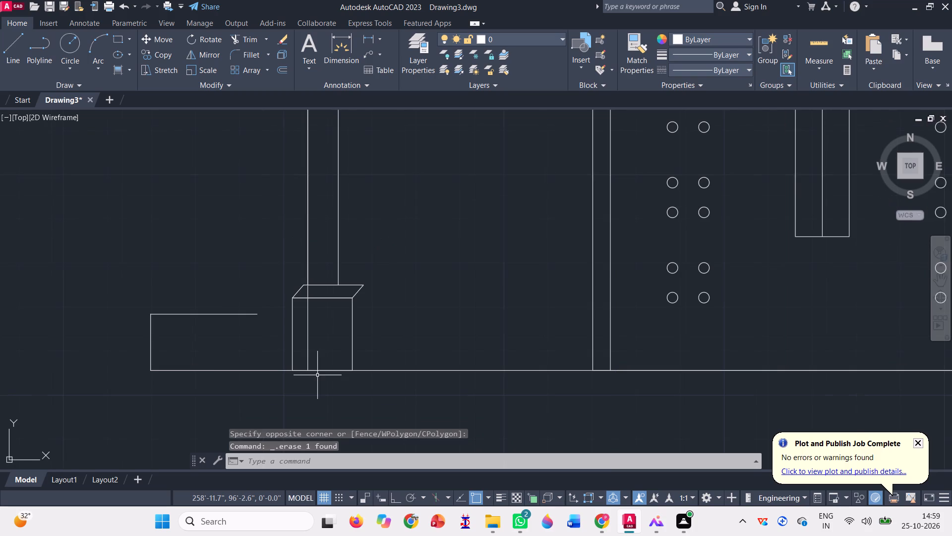
pyautogui.scroll(-2, 317, 375)
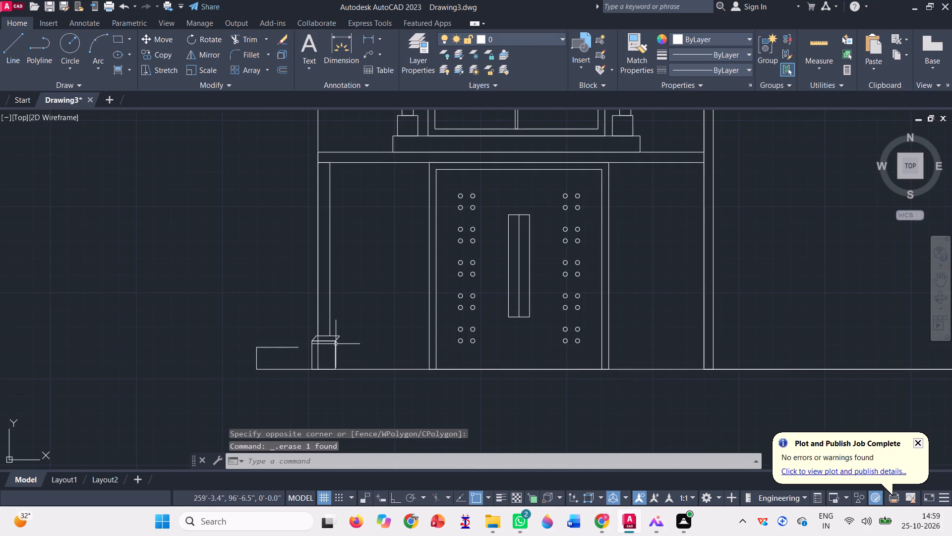
pyautogui.scroll(3, 336, 344)
pyautogui.click(341, 358)
pyautogui.click(320, 305)
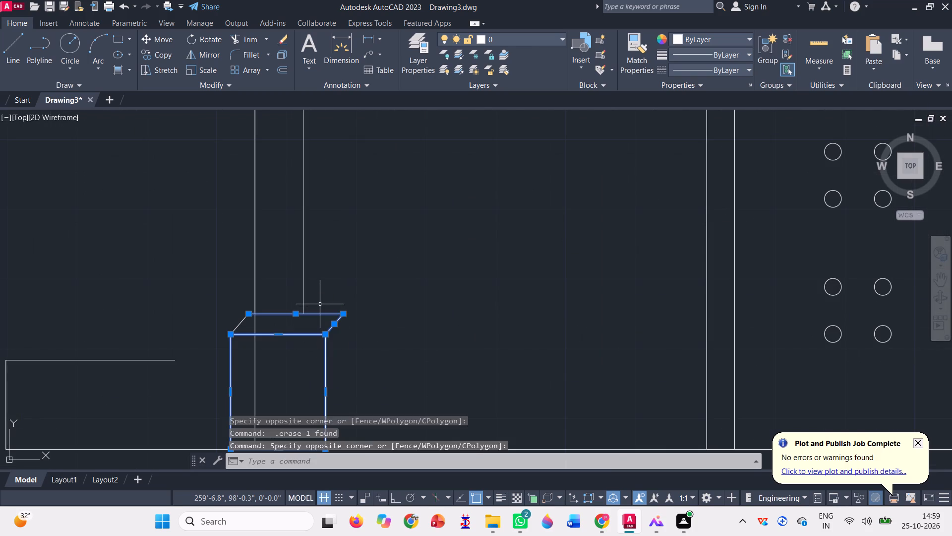
pyautogui.scroll(3, 260, 331)
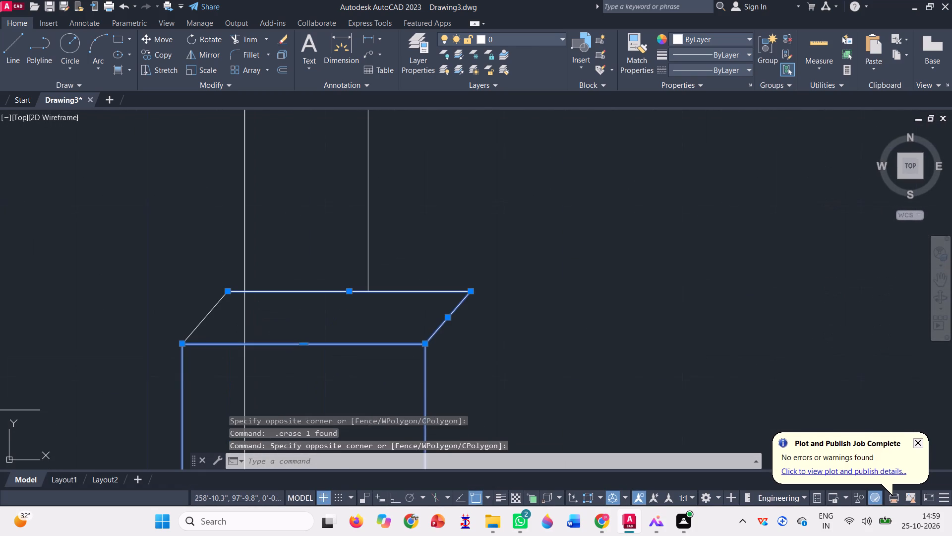
pyautogui.click(215, 329)
pyautogui.click(203, 302)
pyautogui.scroll(-2, 309, 285)
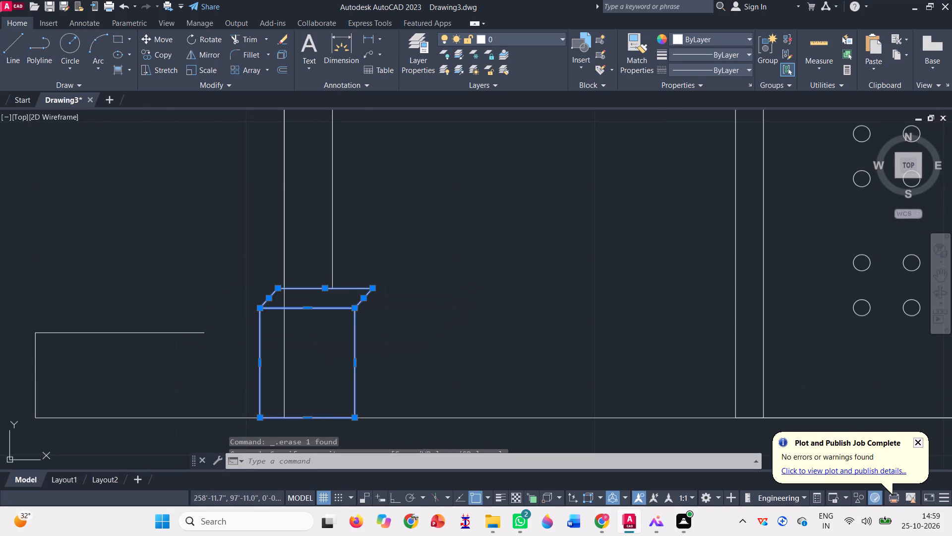
pyautogui.scroll(-1, 308, 285)
pyautogui.write('m')
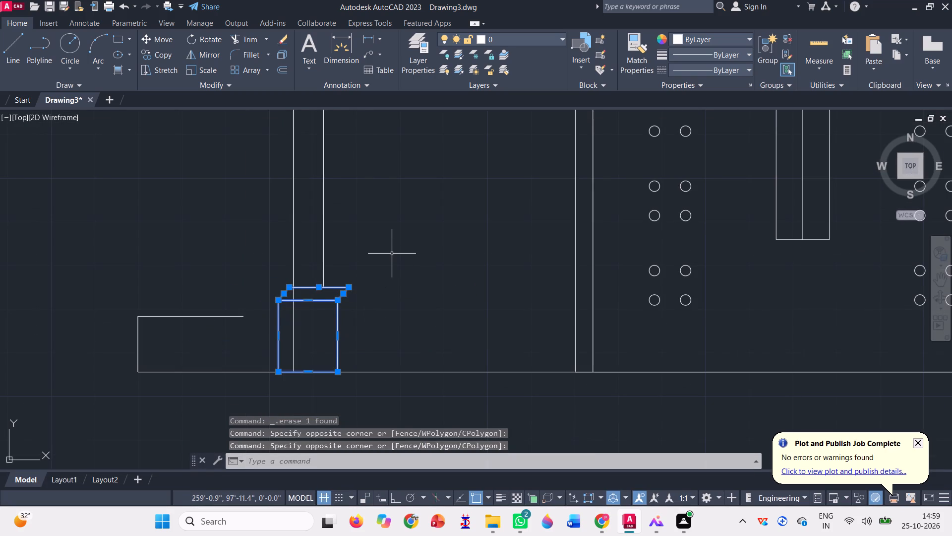
pyautogui.press('space')
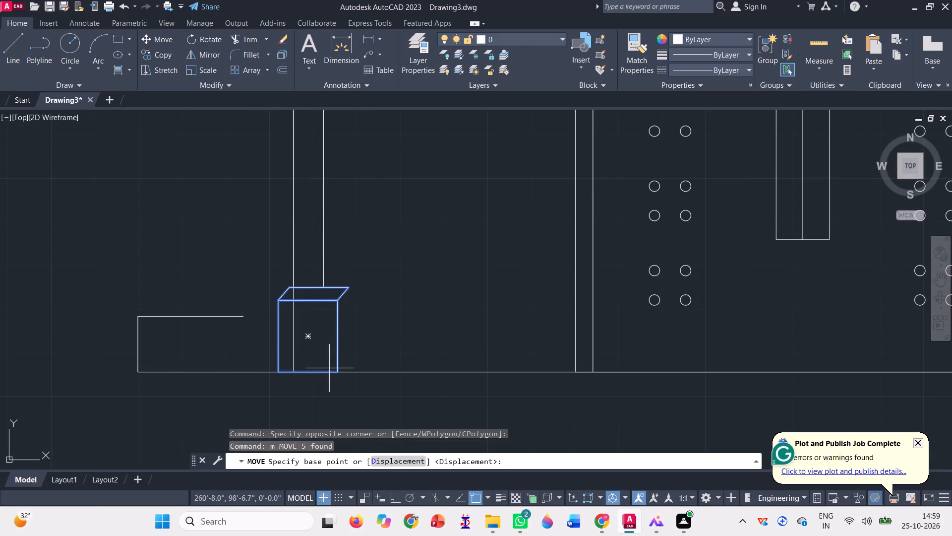
pyautogui.scroll(3, 329, 368)
pyautogui.click(354, 313)
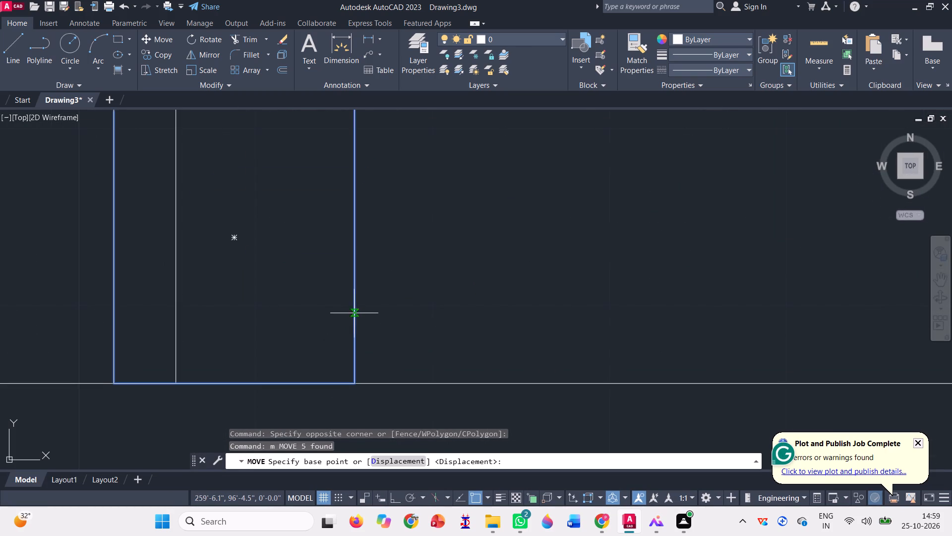
pyautogui.click(353, 386)
pyautogui.scroll(-2, 333, 370)
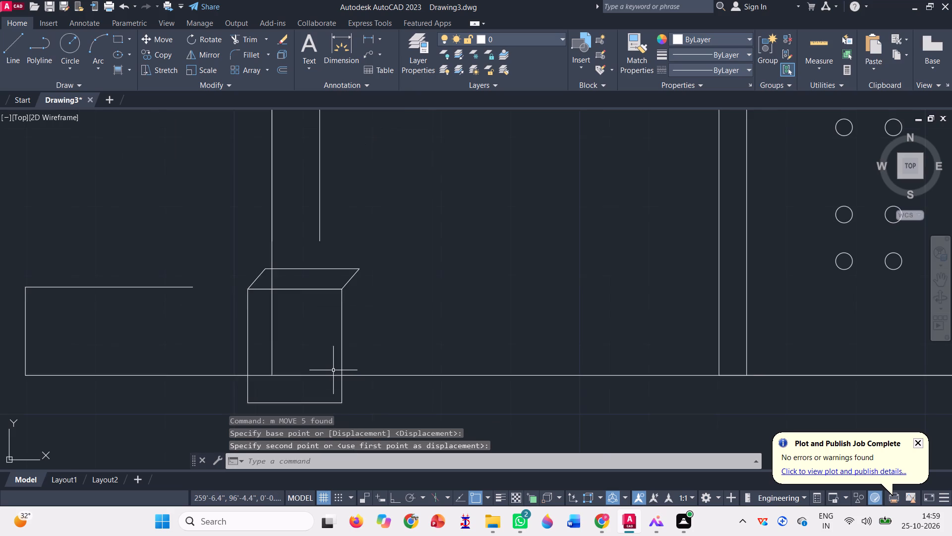
# Extend the shaft's inner vertical line down to the top edge of the lowered moulding.
pyautogui.scroll(-1, 333, 365)
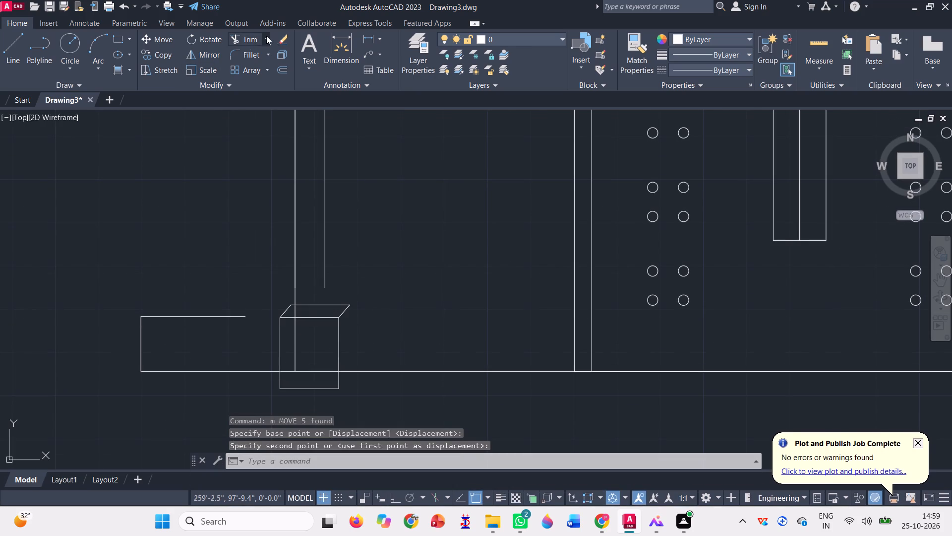
pyautogui.click(268, 34)
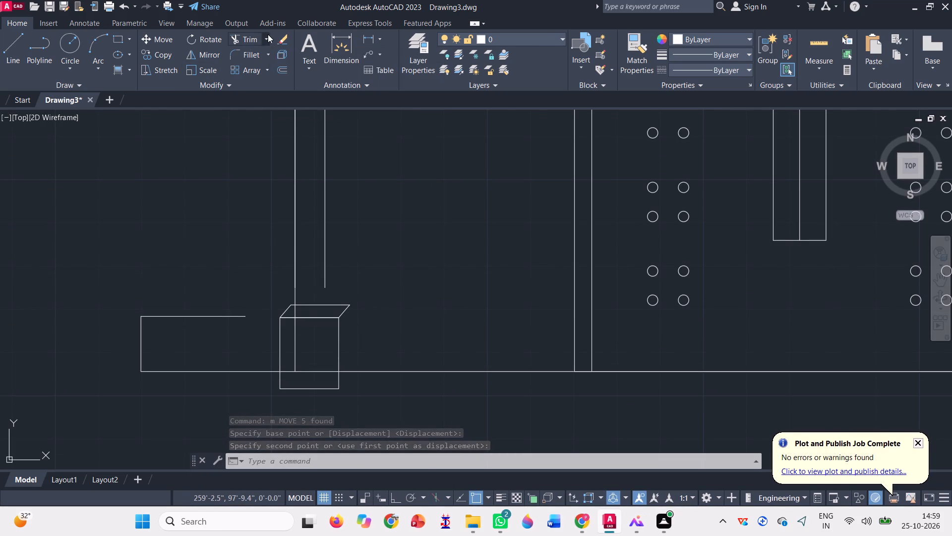
pyautogui.click(264, 81)
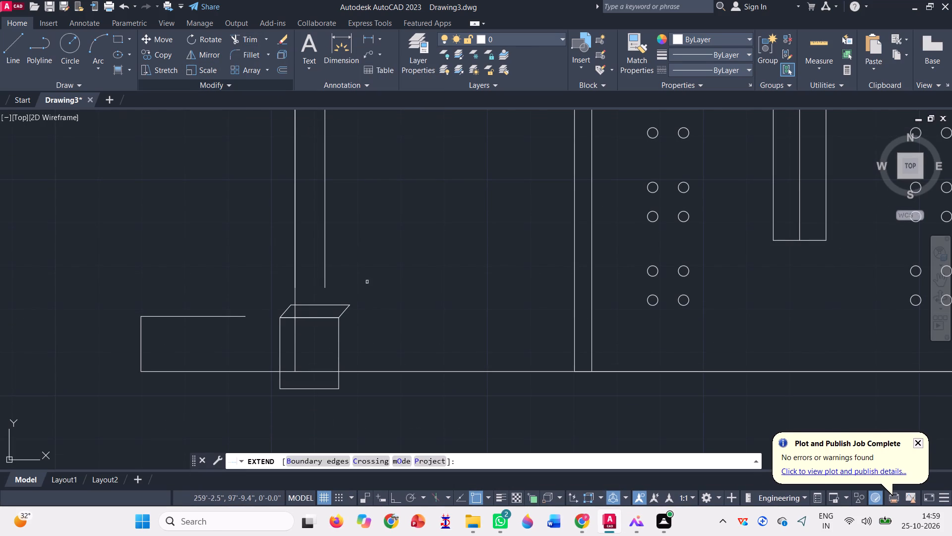
pyautogui.click(346, 276)
pyautogui.click(313, 268)
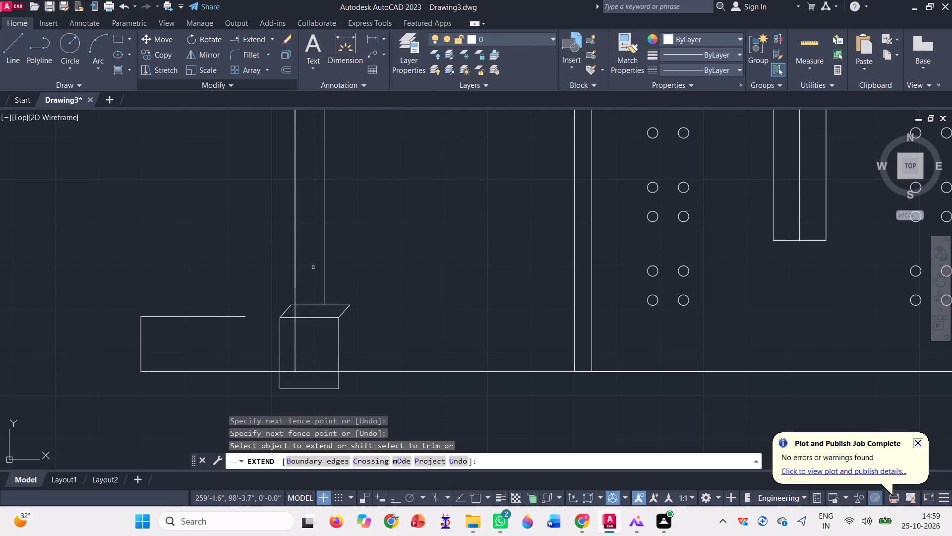
pyautogui.scroll(-2, 283, 370)
pyautogui.press('Escape')
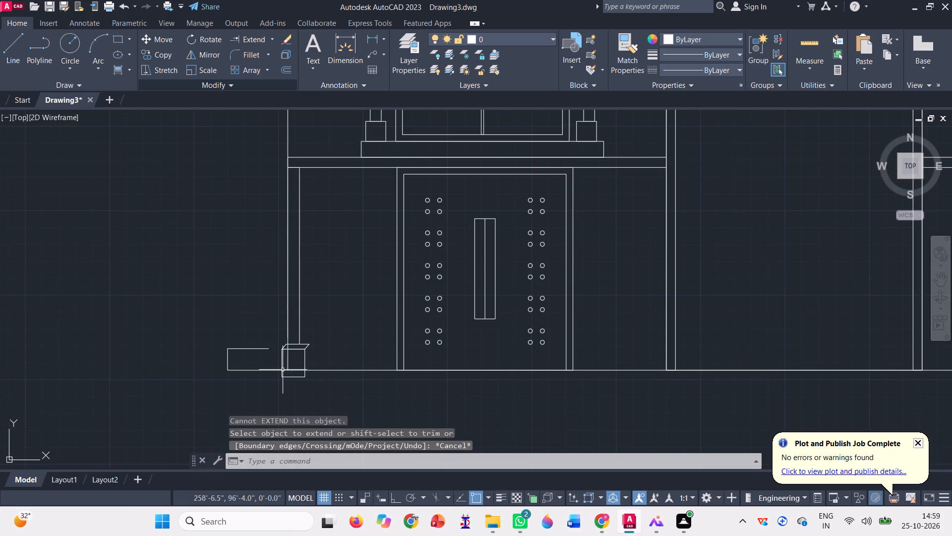
# Trim the duplicate line that overlaps the shaft's outer vertical line above the moulding.
pyautogui.click(272, 37)
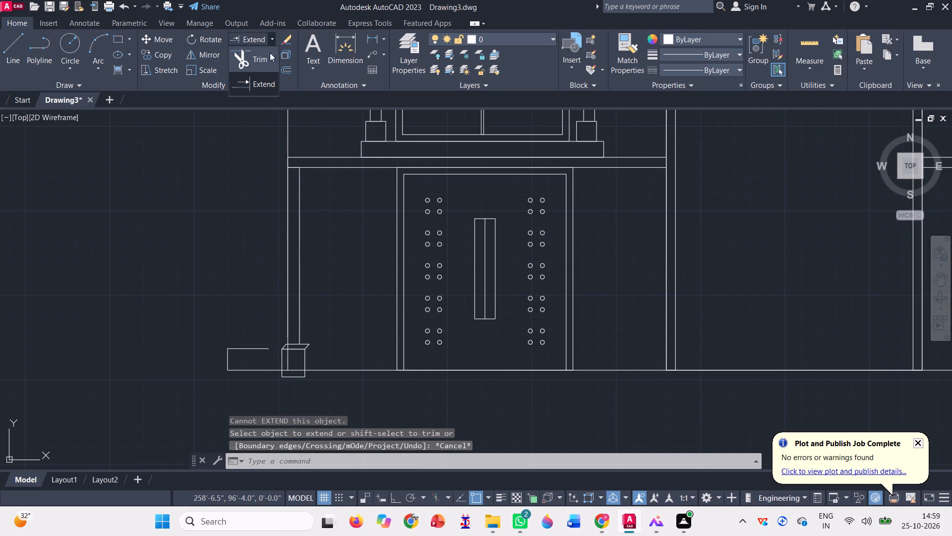
pyautogui.click(257, 53)
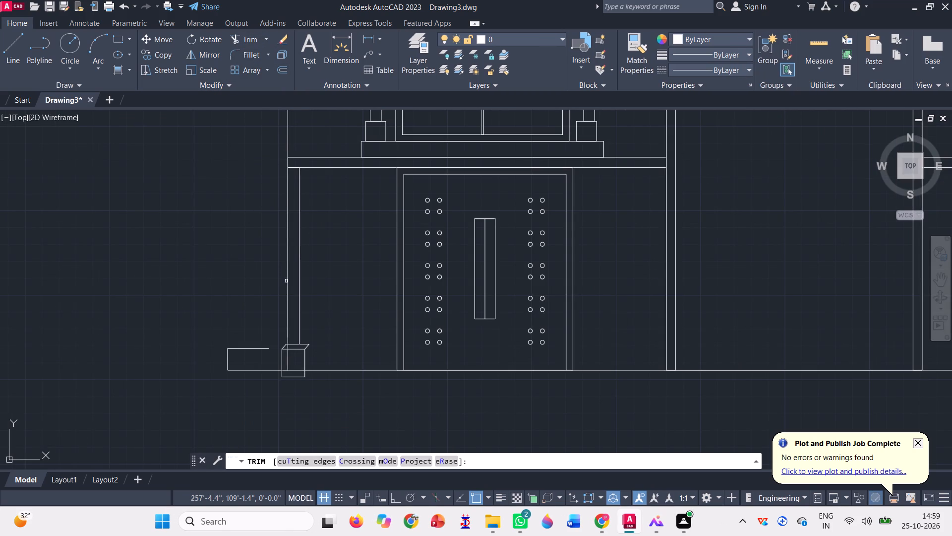
pyautogui.click(289, 283)
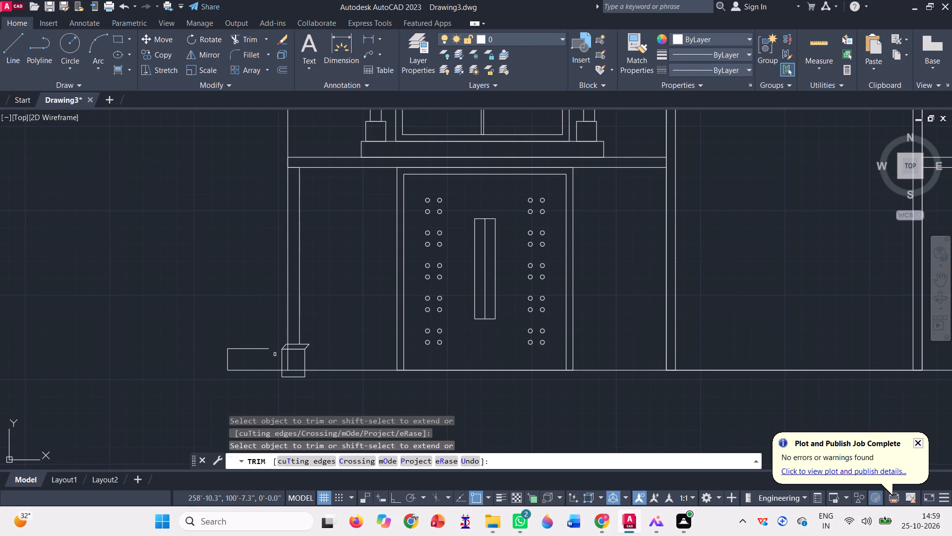
pyautogui.scroll(2, 275, 354)
pyautogui.press('Escape')
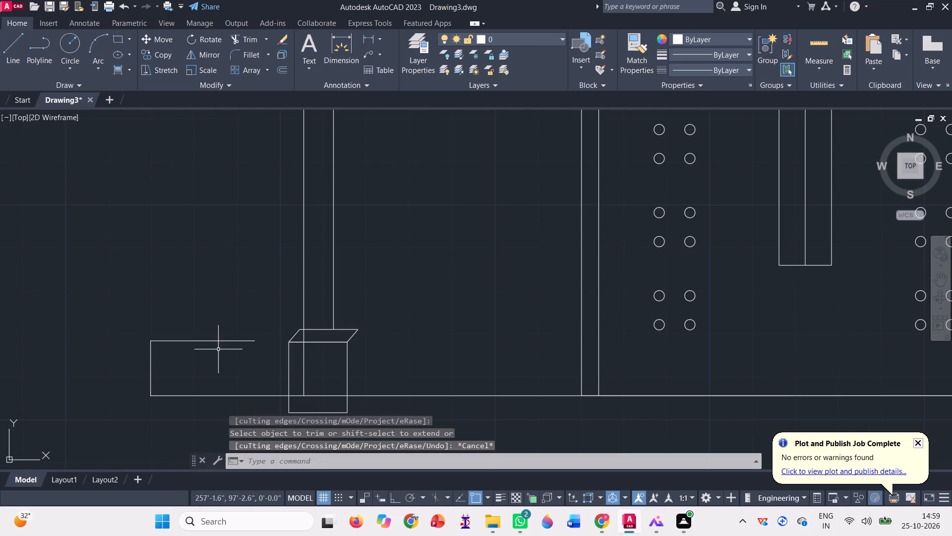
# Trim off the parts of the shaft's outer vertical line that run through the base rectangle and the slanted moulding.
pyautogui.click(244, 39)
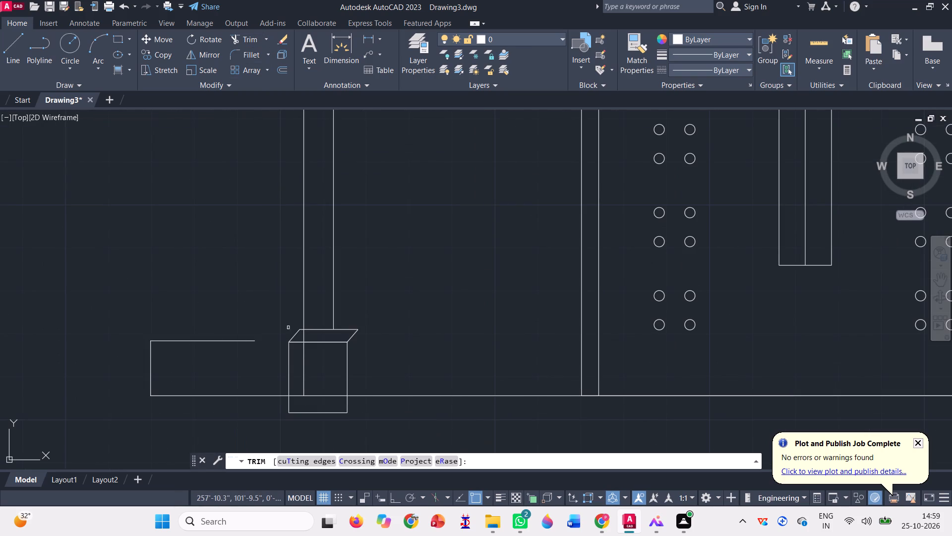
pyautogui.scroll(2, 316, 349)
pyautogui.click(279, 375)
pyautogui.click(280, 375)
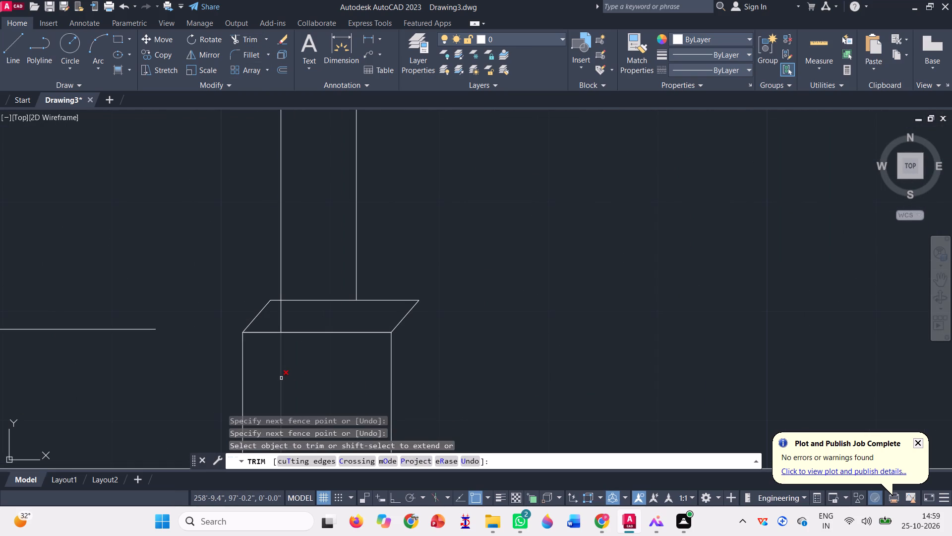
pyautogui.click(281, 378)
pyautogui.scroll(-2, 277, 366)
pyautogui.scroll(3, 286, 345)
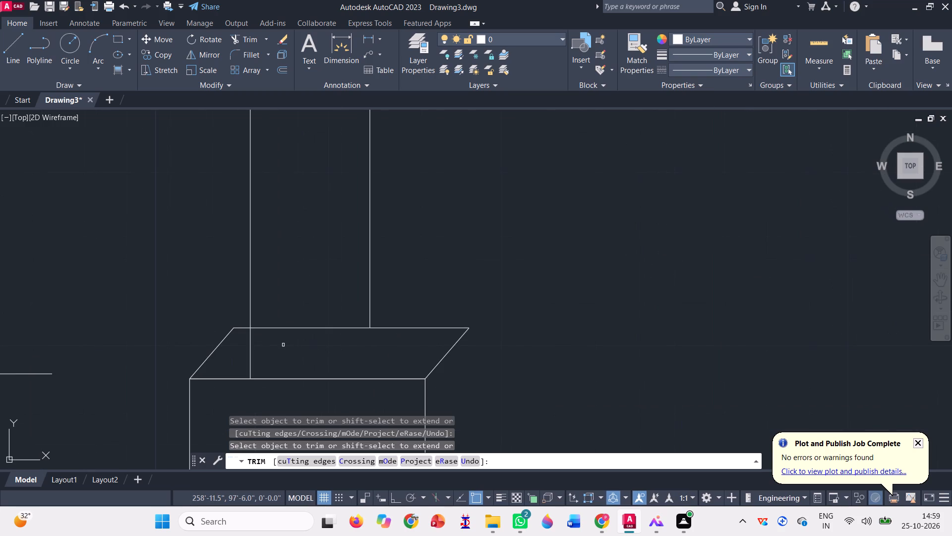
pyautogui.click(239, 356)
pyautogui.click(265, 343)
pyautogui.scroll(-2, 238, 363)
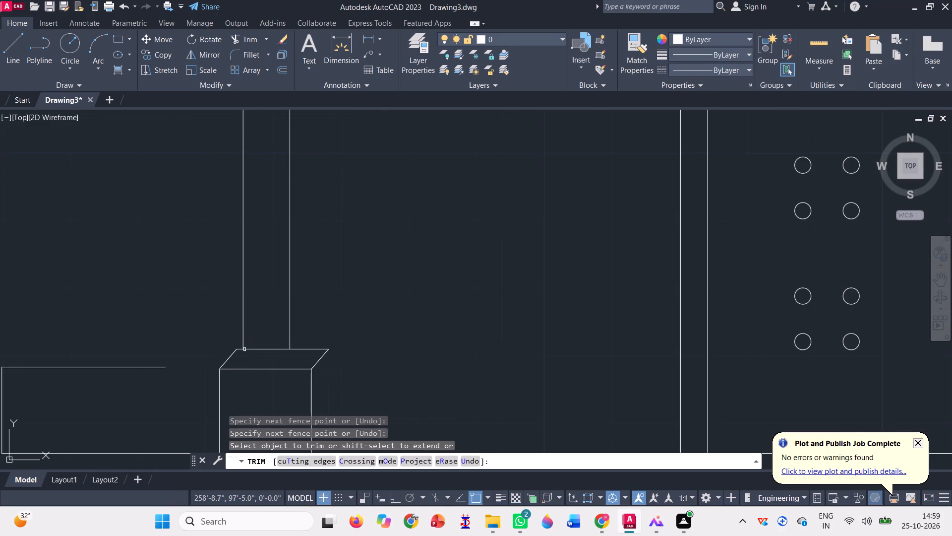
# Trim away the base rectangle's sides and bottom edge below the ground line.
pyautogui.scroll(-4, 248, 343)
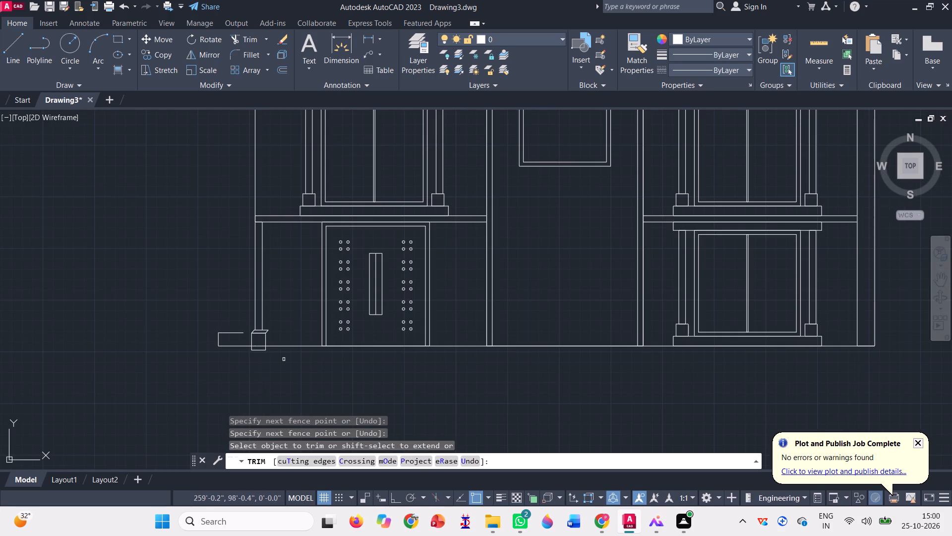
pyautogui.scroll(3, 218, 350)
pyautogui.scroll(3, 340, 345)
pyautogui.click(338, 343)
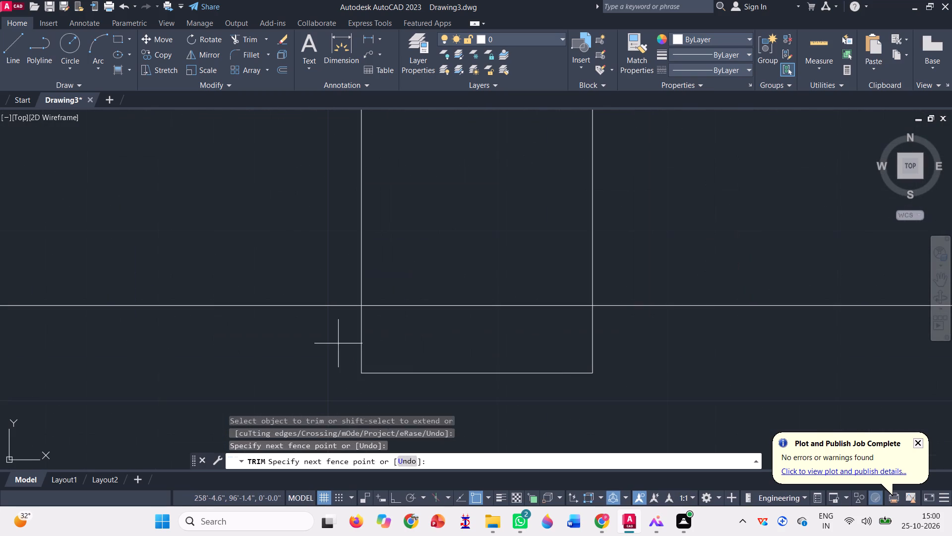
pyautogui.click(612, 356)
pyautogui.click(545, 362)
pyautogui.click(533, 389)
pyautogui.scroll(-2, 357, 379)
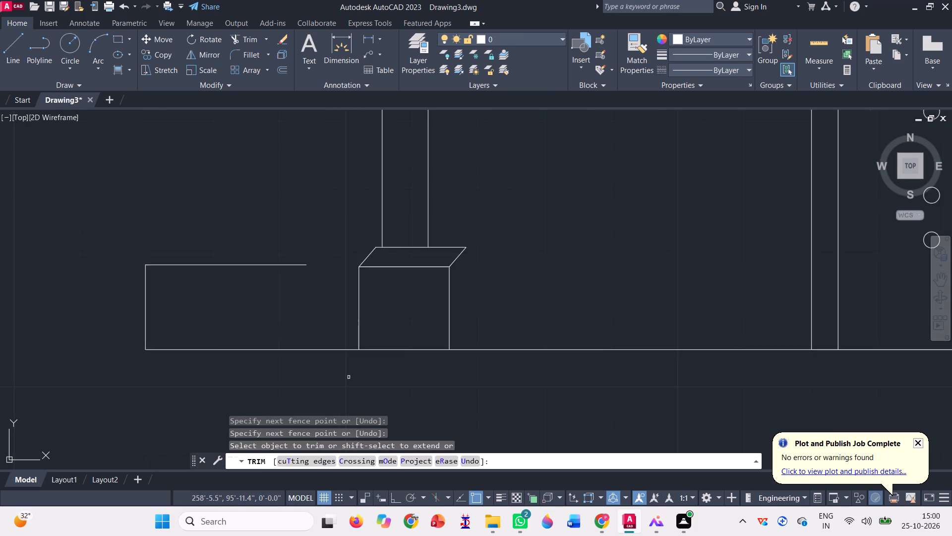
pyautogui.scroll(-1, 349, 377)
pyautogui.press('Escape')
pyautogui.click(307, 327)
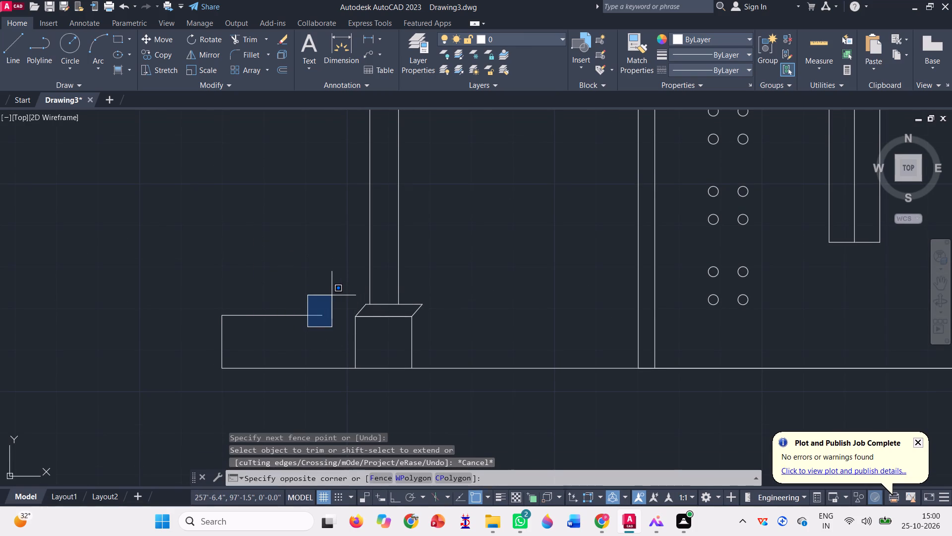
pyautogui.press('Escape')
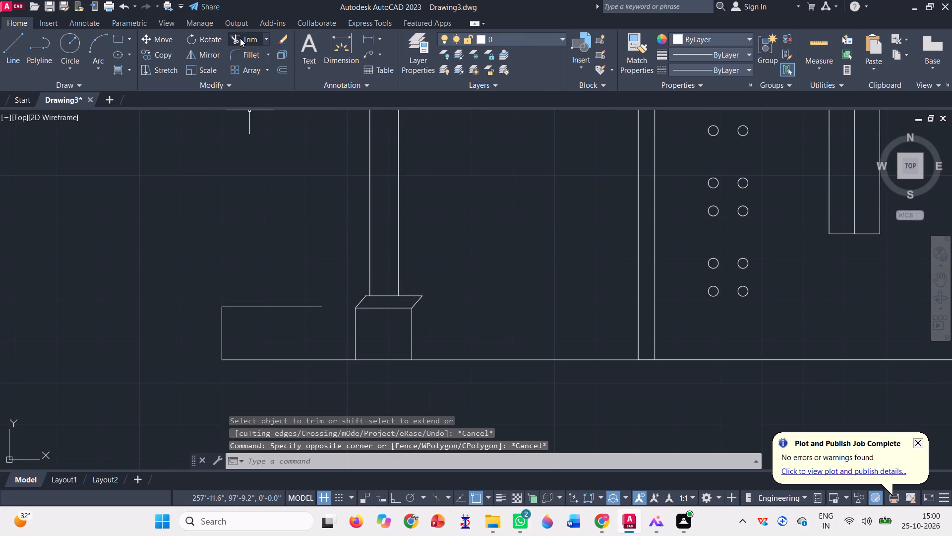
# Trim away the short horizontal line that forms the top of the low plinth outside the column base.
pyautogui.click(240, 38)
pyautogui.click(270, 339)
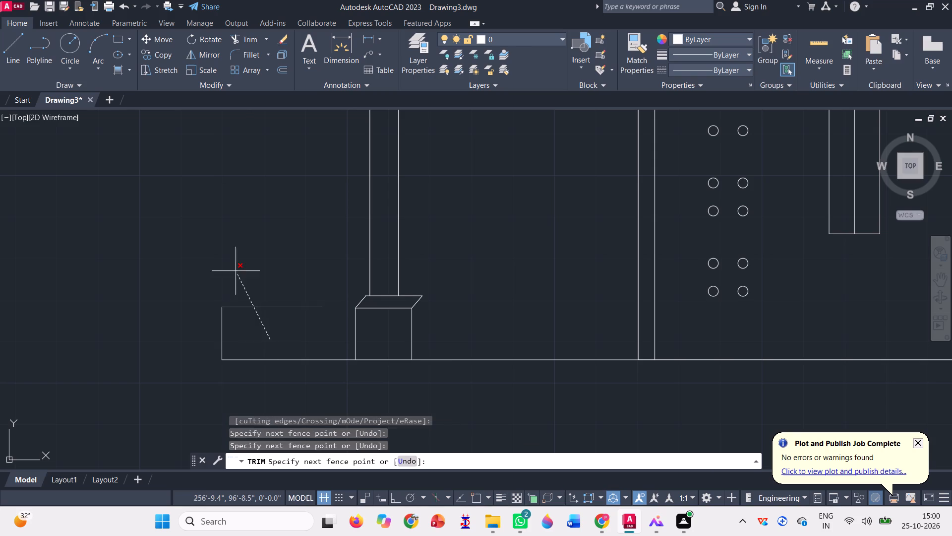
pyautogui.click(232, 265)
pyautogui.press('Escape')
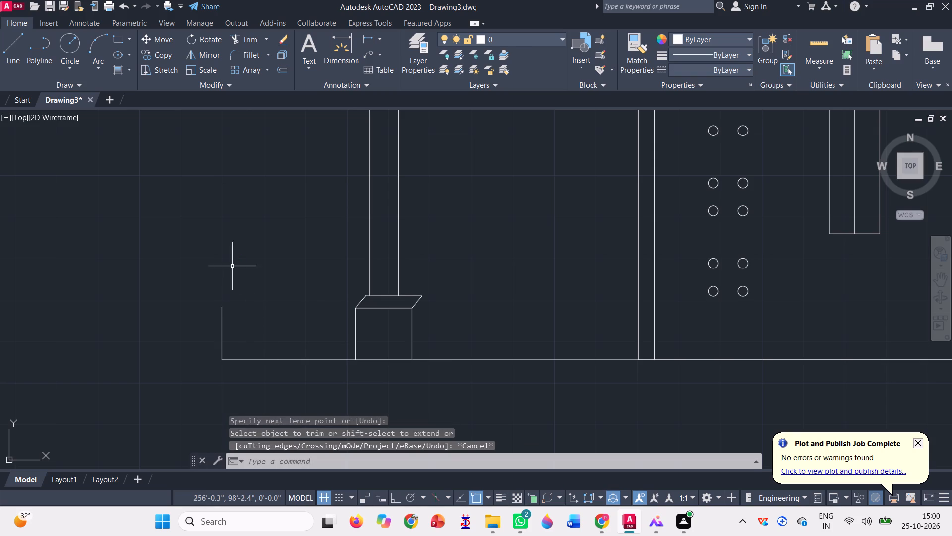
# Draw a horizontal line about 3'-4" long from the midpoint of the moulding's outer slanted edge outward past the plinth's outer side.
pyautogui.click(7, 56)
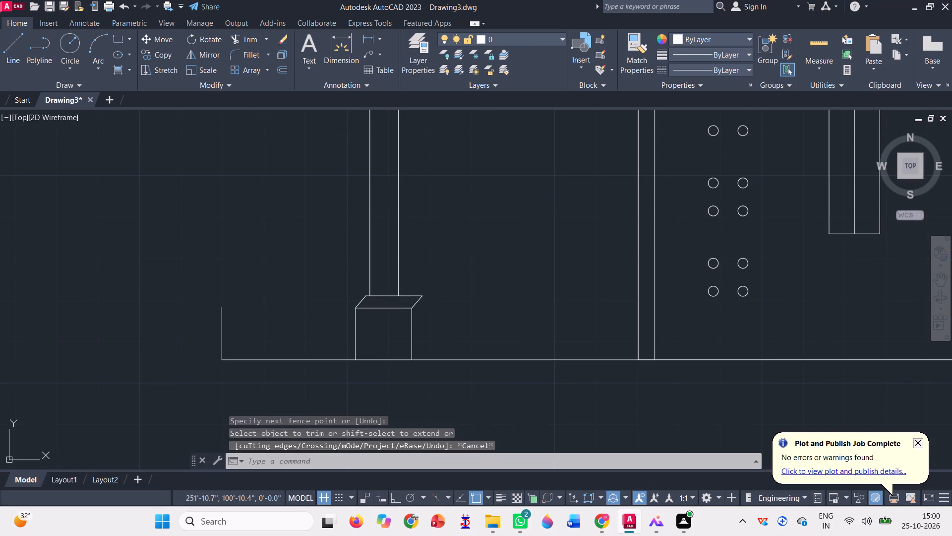
pyautogui.scroll(2, 269, 314)
pyautogui.scroll(-1, 499, 304)
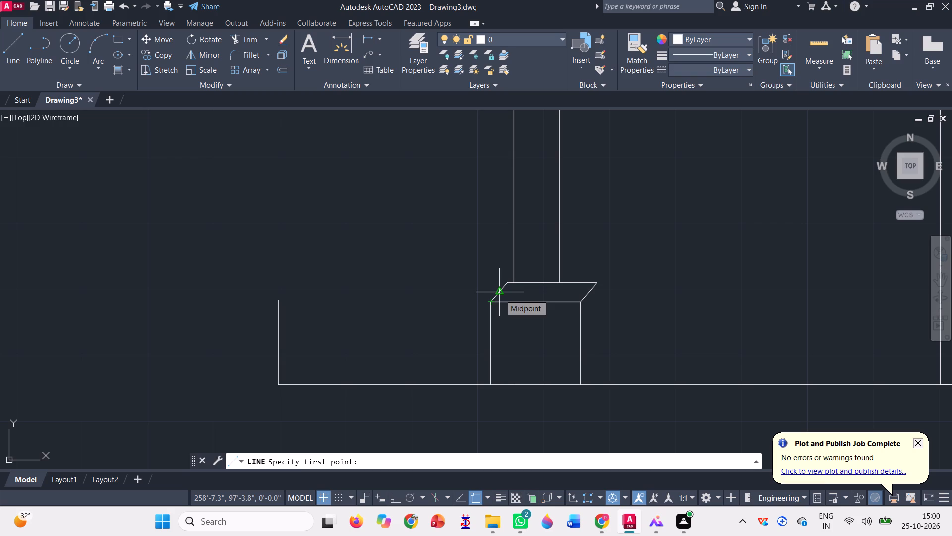
pyautogui.click(500, 291)
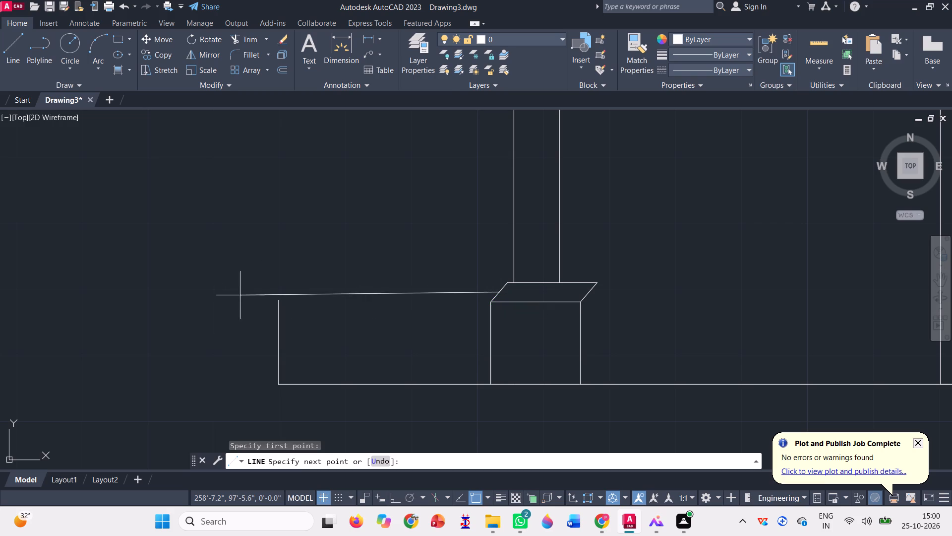
pyautogui.press('F8')
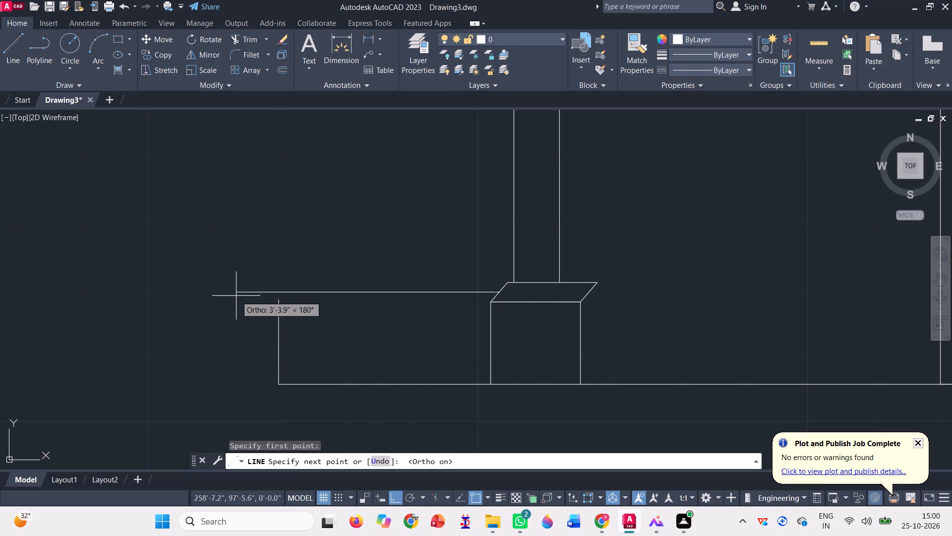
pyautogui.click(234, 292)
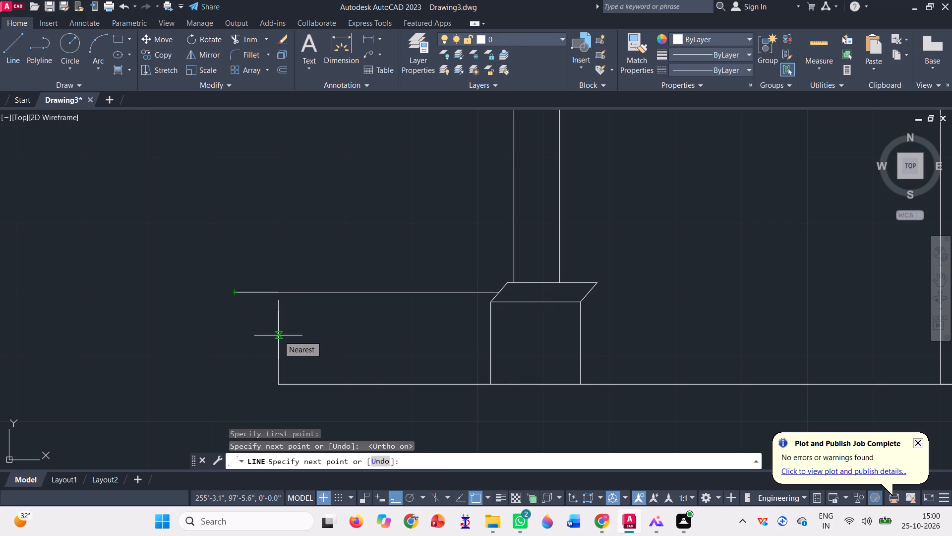
pyautogui.press('space')
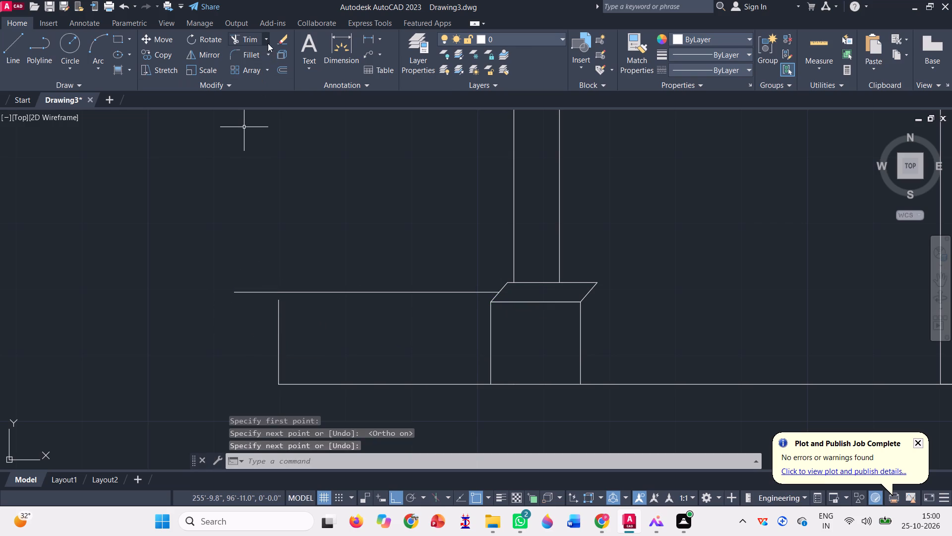
# Extend the plinth's outer vertical line up to the new horizontal top line.
pyautogui.click(268, 41)
pyautogui.click(265, 81)
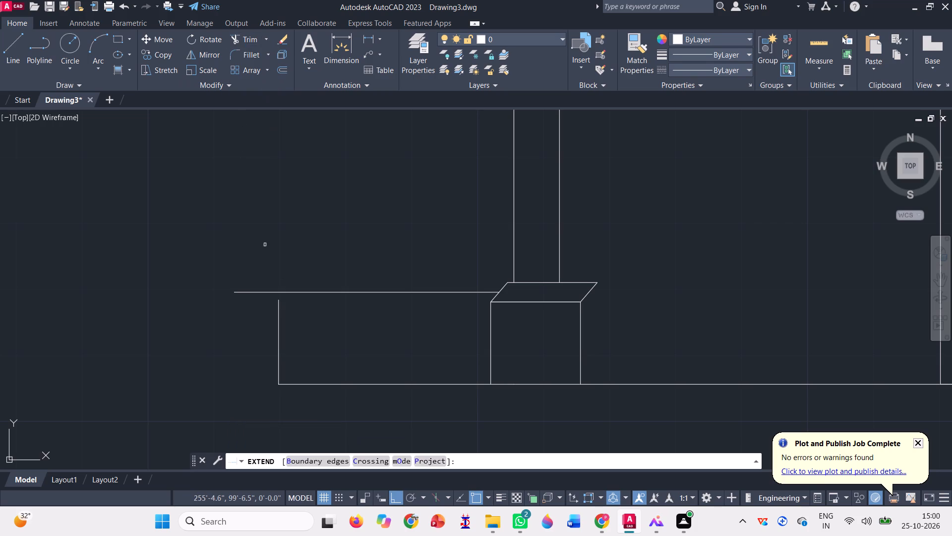
pyautogui.click(270, 318)
pyautogui.click(293, 320)
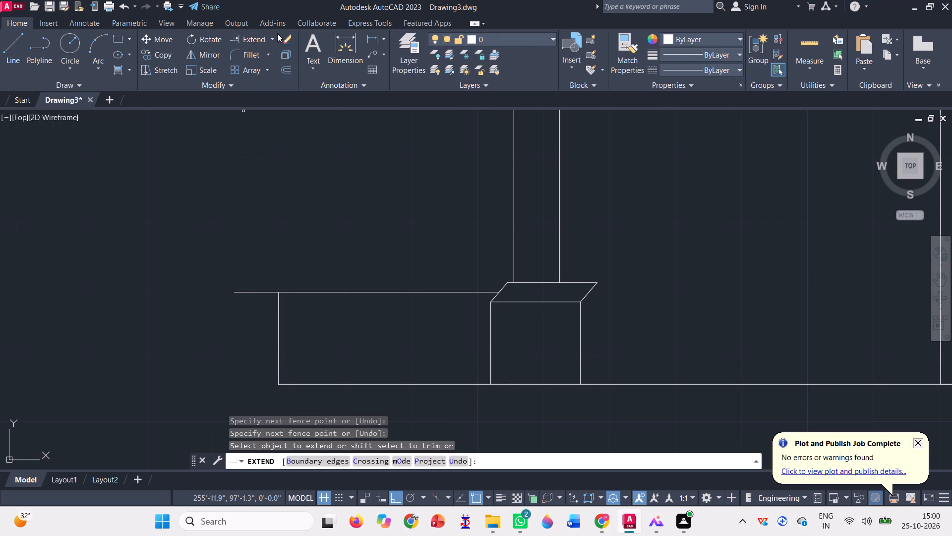
# Trim the part of the plinth's top line that overhangs beyond its outer vertical side.
pyautogui.click(273, 36)
pyautogui.click(260, 57)
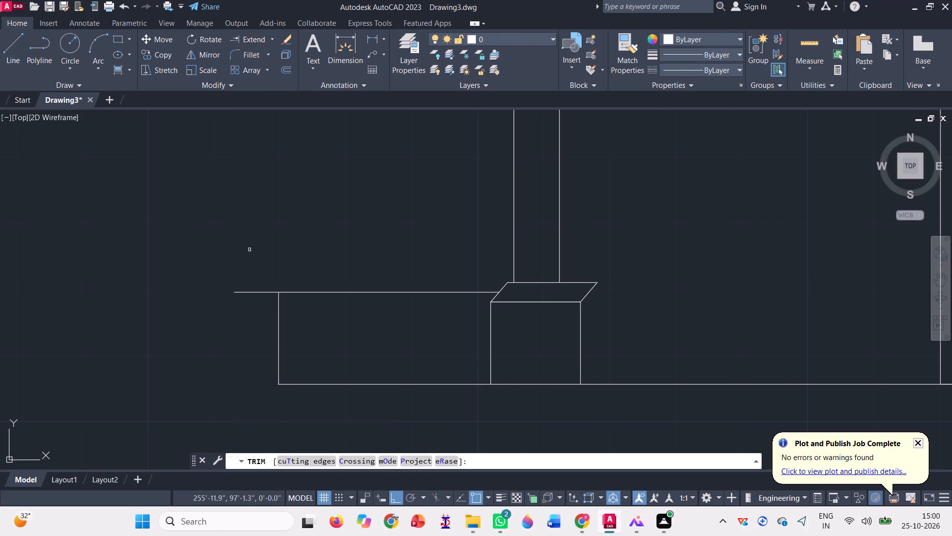
pyautogui.click(252, 286)
pyautogui.click(243, 315)
pyautogui.scroll(-2, 232, 312)
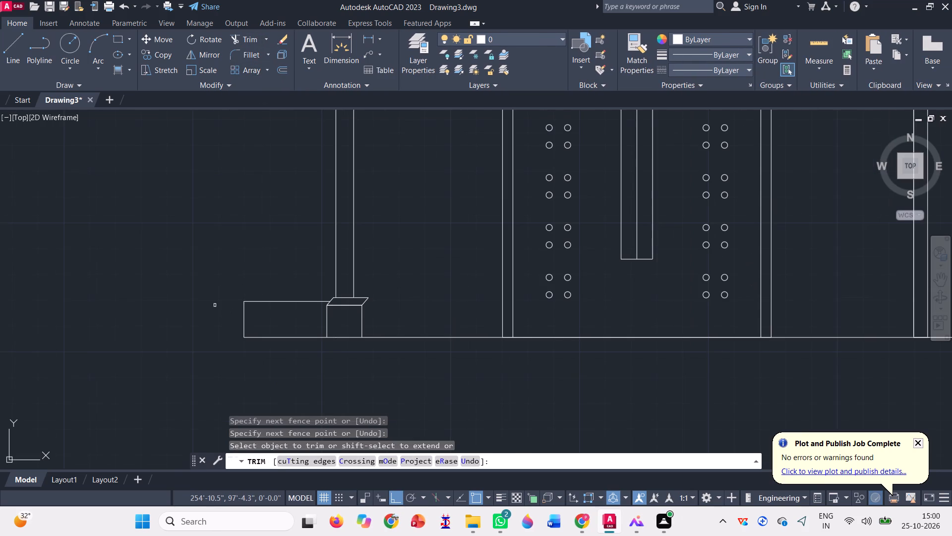
pyautogui.press('Escape')
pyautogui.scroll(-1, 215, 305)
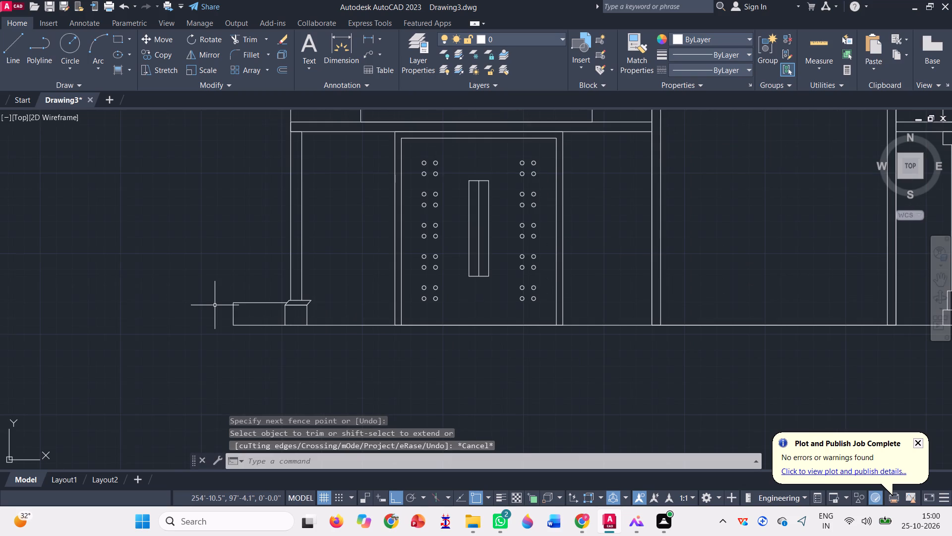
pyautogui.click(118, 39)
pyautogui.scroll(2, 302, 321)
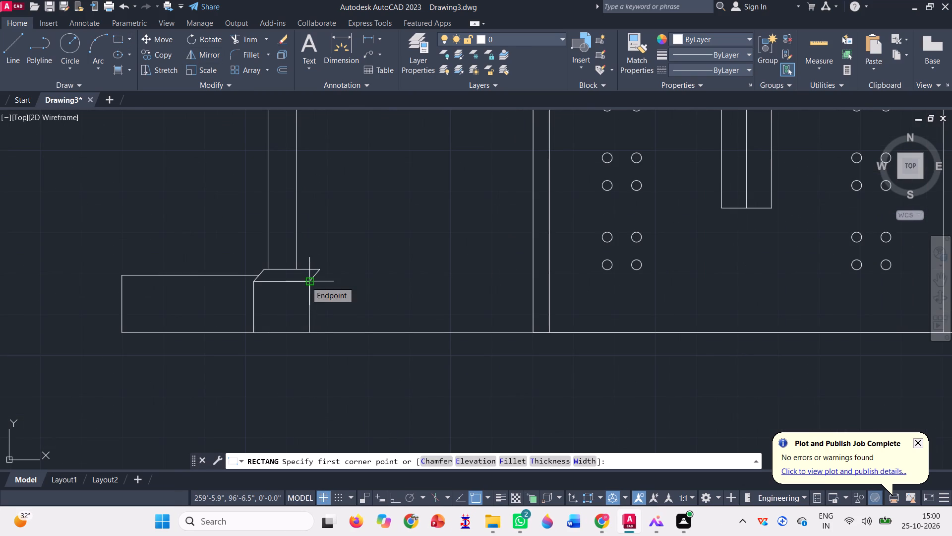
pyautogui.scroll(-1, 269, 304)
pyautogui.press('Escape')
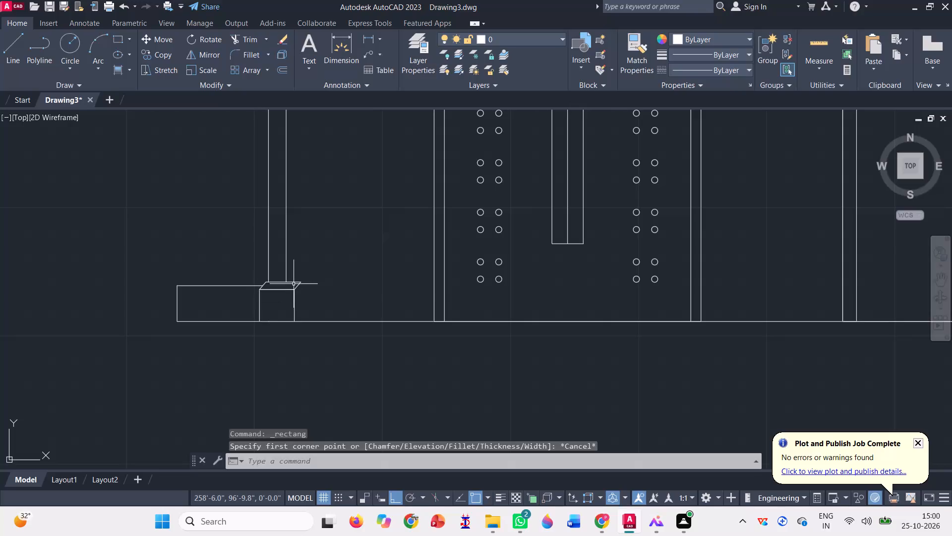
# Draw a horizontal line from the moulding's upper corner on the door side across the door to the near line of the central wall.
pyautogui.press('l')
pyautogui.press('Return')
pyautogui.scroll(3, 294, 284)
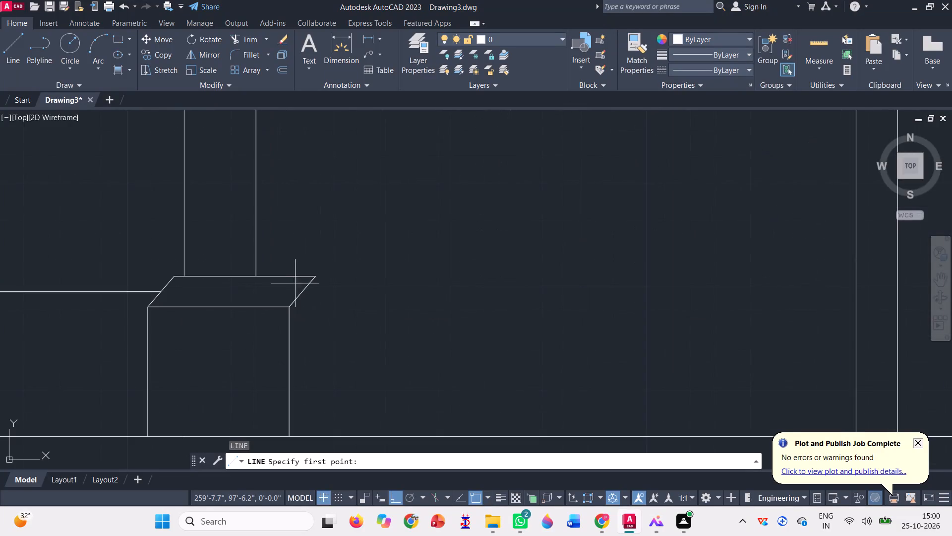
pyautogui.click(315, 272)
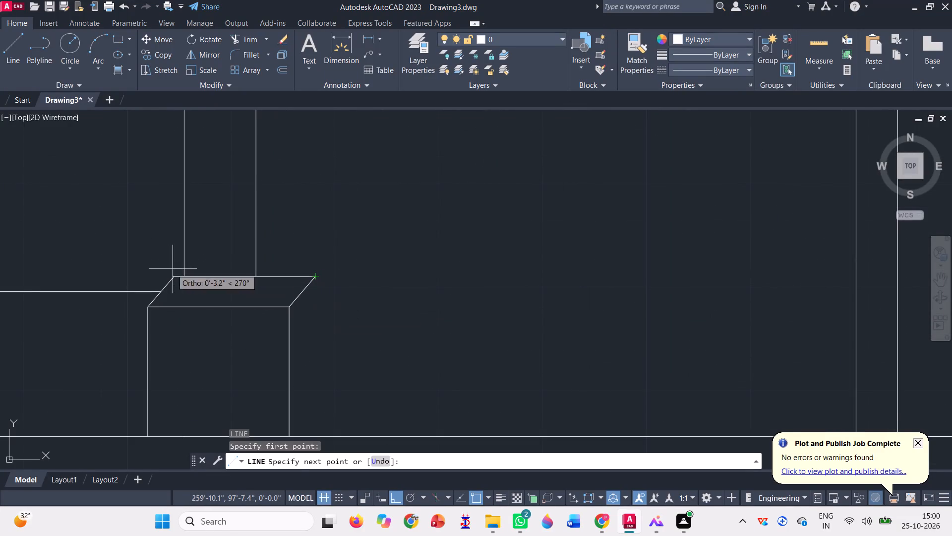
pyautogui.scroll(-3, 100, 273)
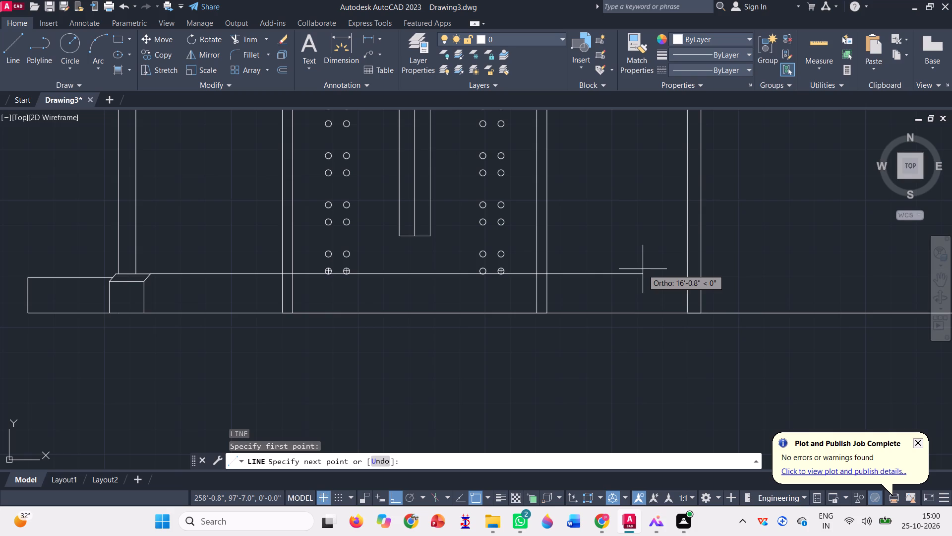
pyautogui.click(684, 270)
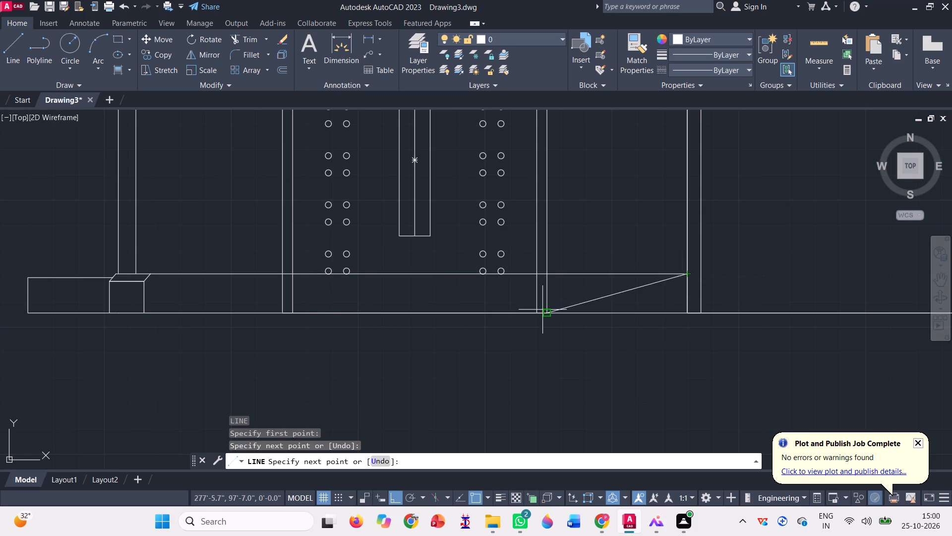
pyautogui.press('space')
# Trim off the door frame's vertical lines between the new horizontal plinth line and the ground line.
pyautogui.scroll(-1, 230, 363)
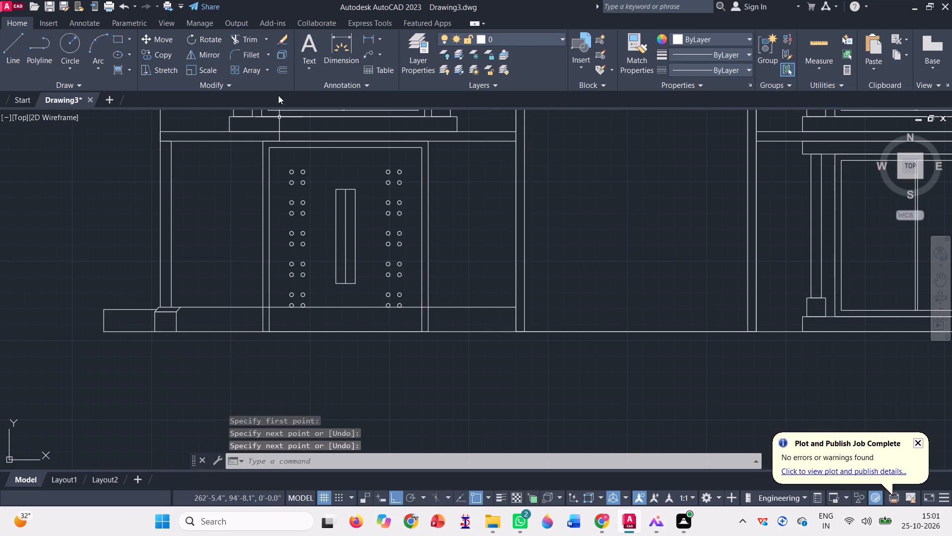
pyautogui.click(233, 36)
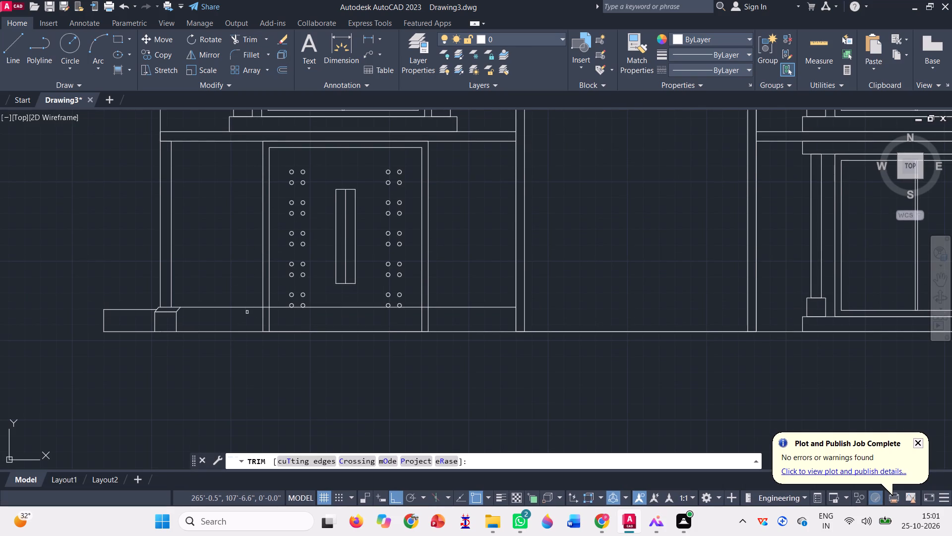
pyautogui.scroll(1, 260, 333)
pyautogui.click(242, 315)
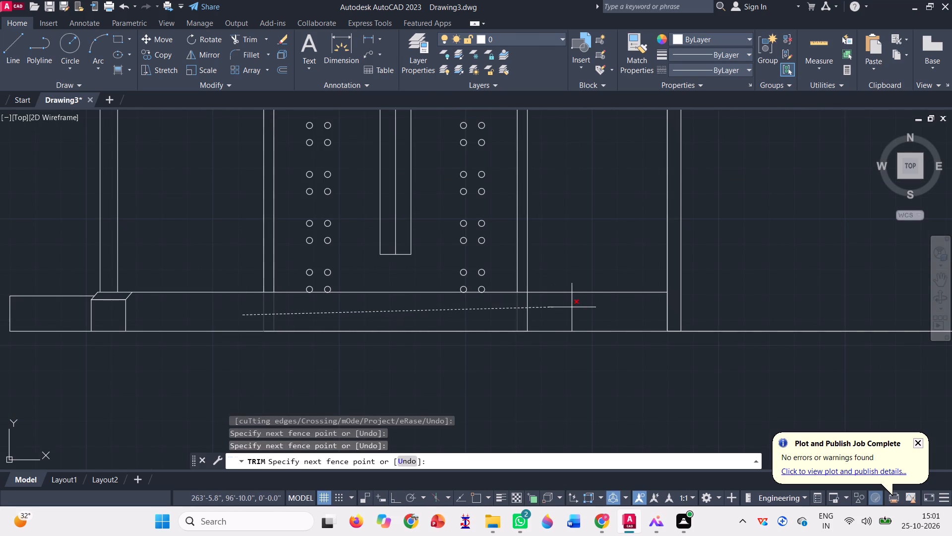
pyautogui.click(572, 309)
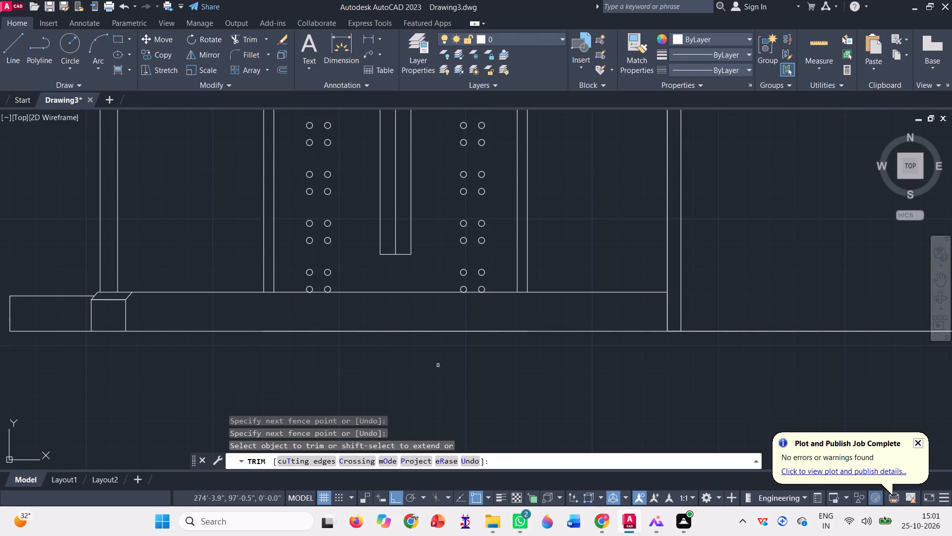
pyautogui.scroll(-3, 352, 389)
pyautogui.press('space')
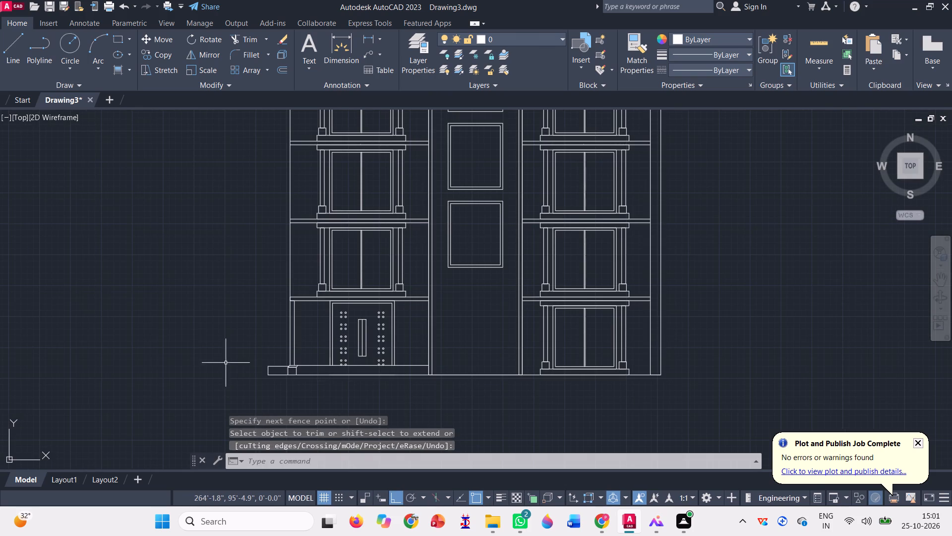
# Draw a narrow upright rectangle about 6" wide and 6' tall standing on the plinth's outer top corner.
pyautogui.click(116, 38)
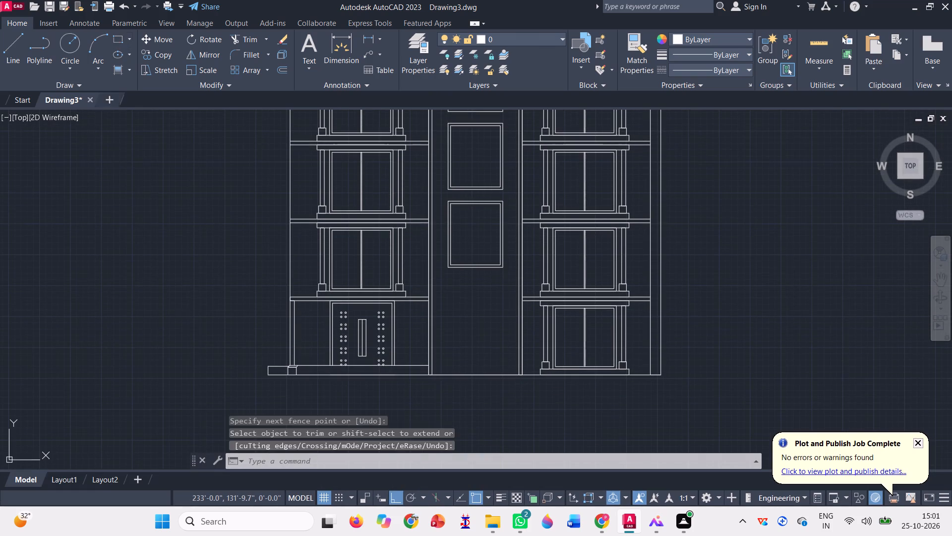
pyautogui.scroll(3, 266, 364)
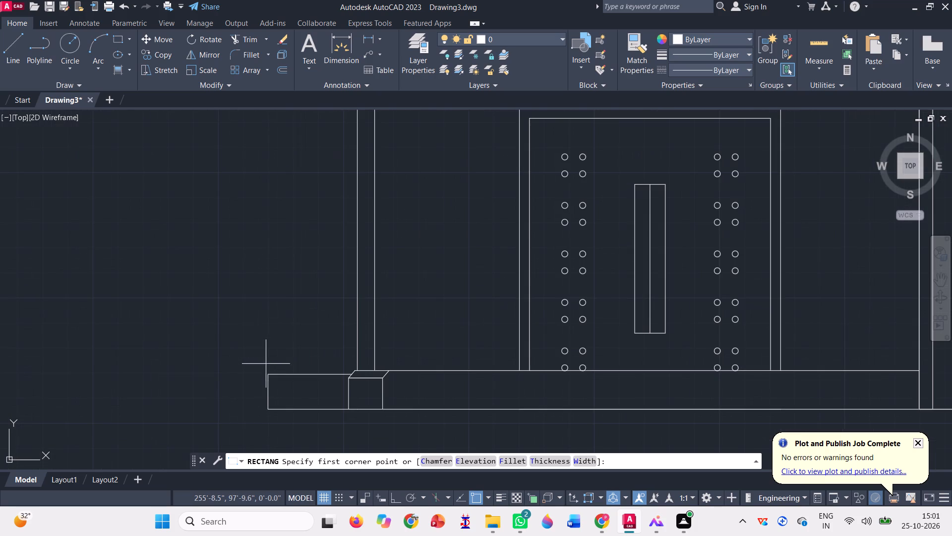
pyautogui.click(265, 373)
pyautogui.scroll(-2, 226, 408)
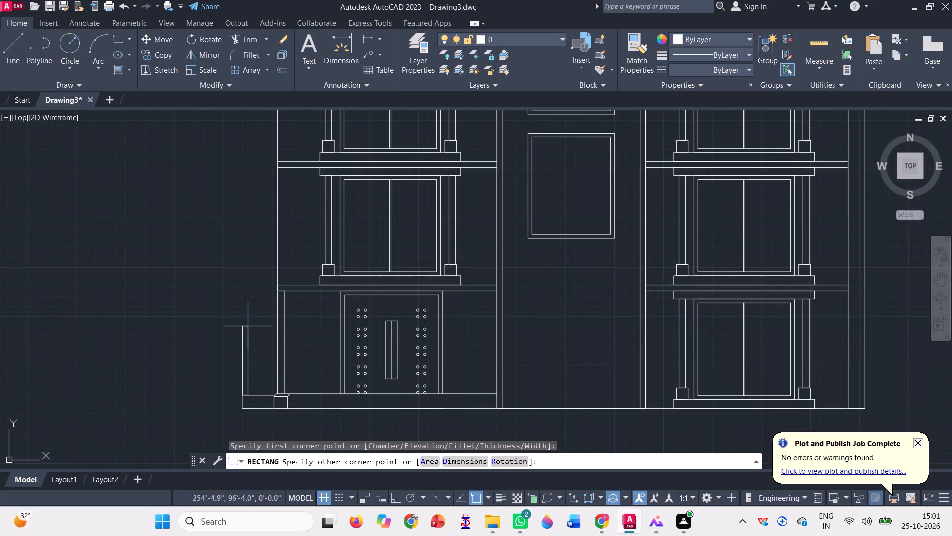
pyautogui.click(248, 325)
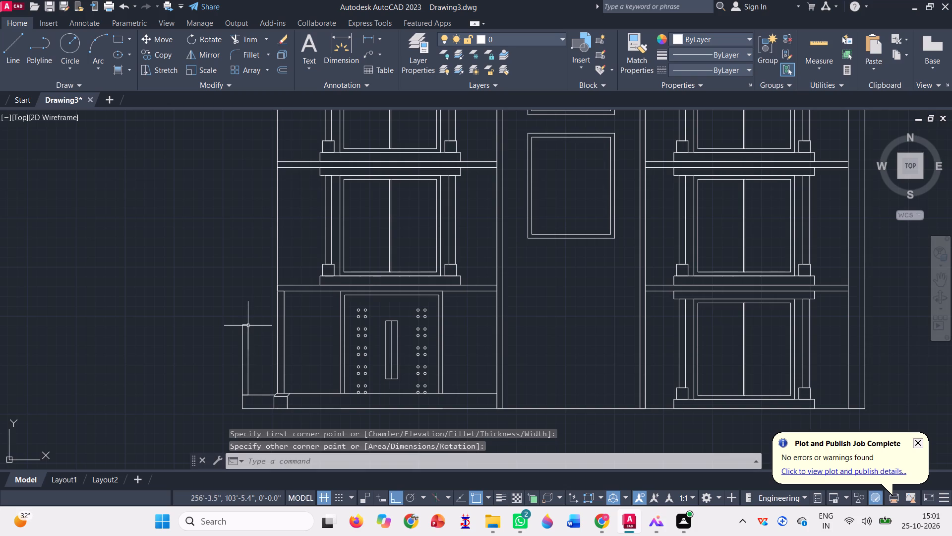
# Draw a line sloping up at about 39° from the upright rectangle's inner top corner to the outer wall line just below the slab.
pyautogui.scroll(-1, 224, 369)
pyautogui.click(11, 45)
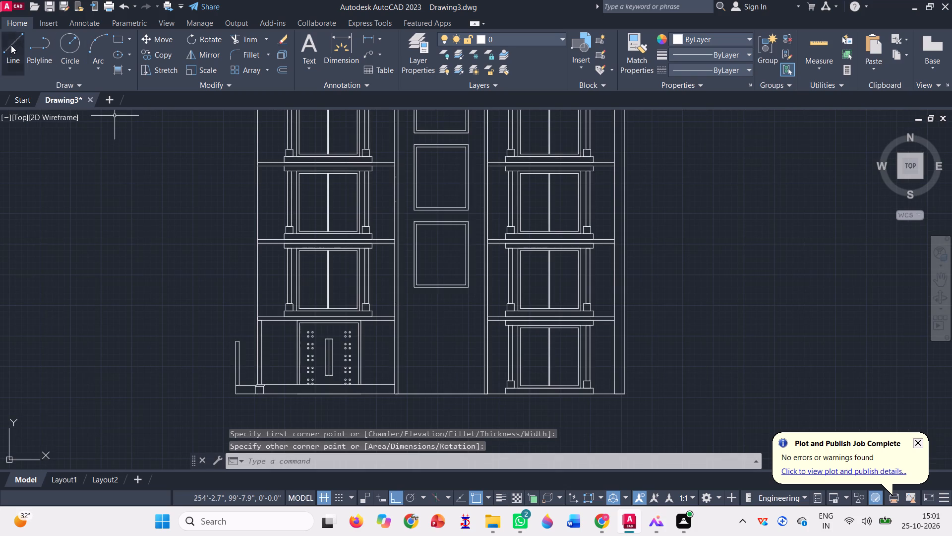
pyautogui.scroll(2, 217, 334)
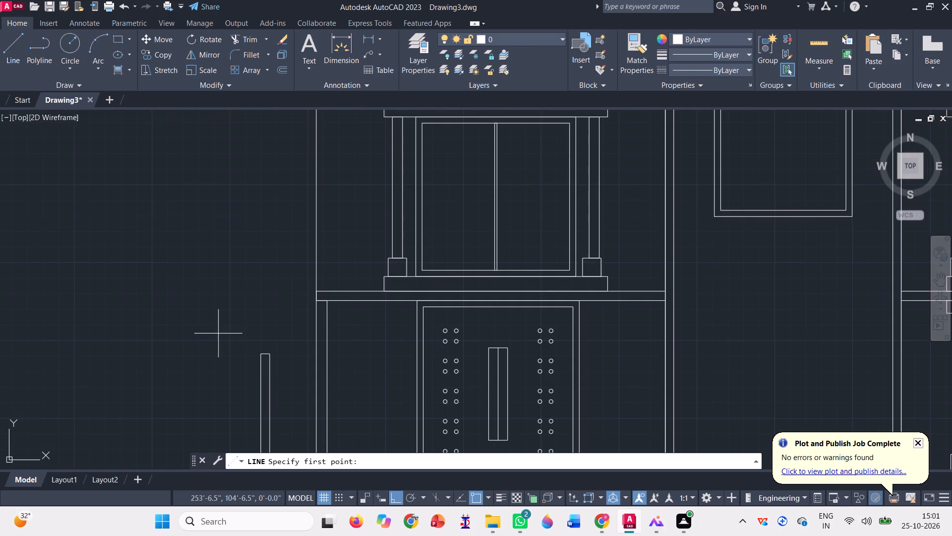
pyautogui.click(269, 355)
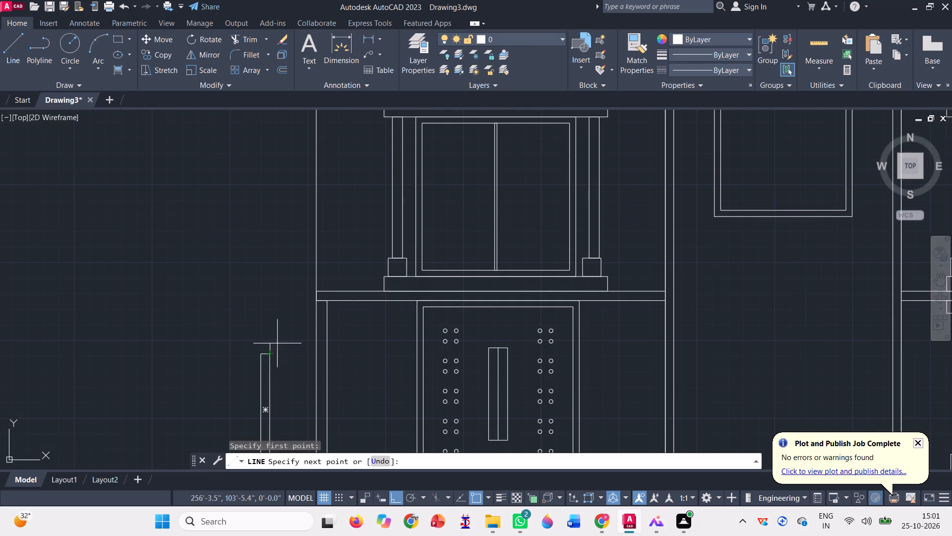
pyautogui.press('F8')
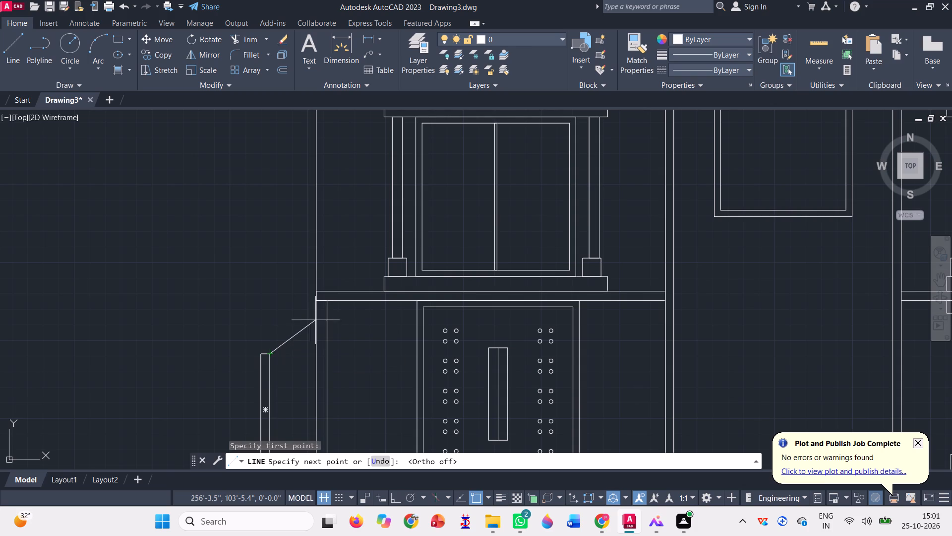
pyautogui.click(314, 317)
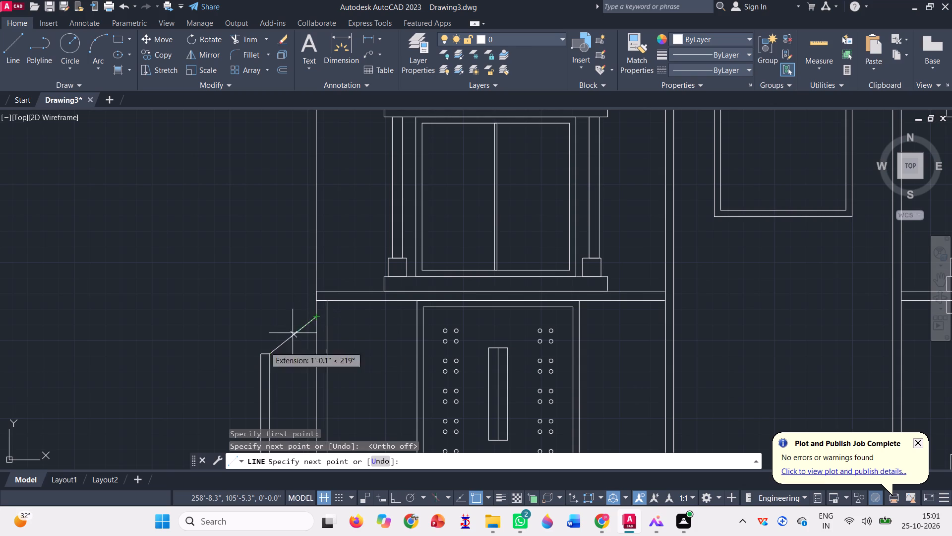
pyautogui.press('Escape')
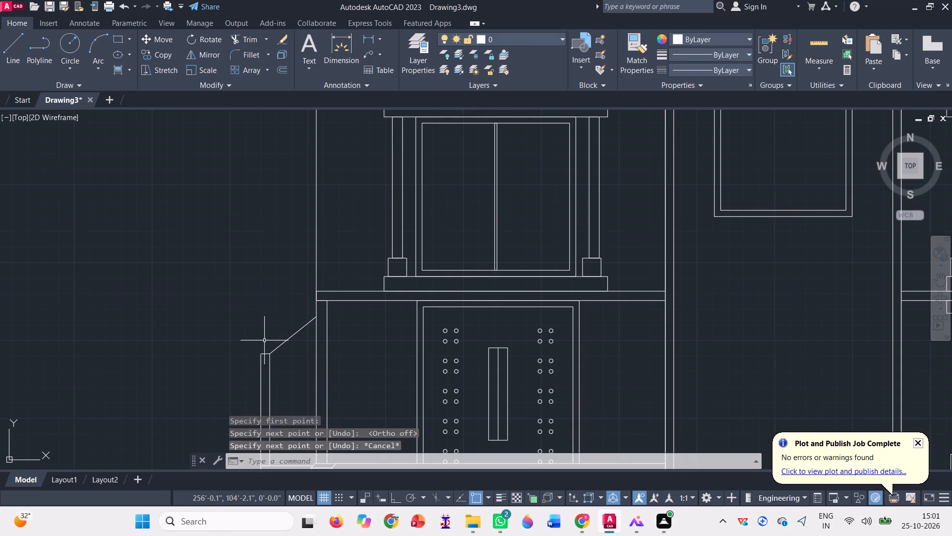
# Copy the sloping line to a parallel position just above and outside the original, near the post's top.
pyautogui.click(284, 349)
pyautogui.click(278, 335)
pyautogui.write('co')
pyautogui.press('space')
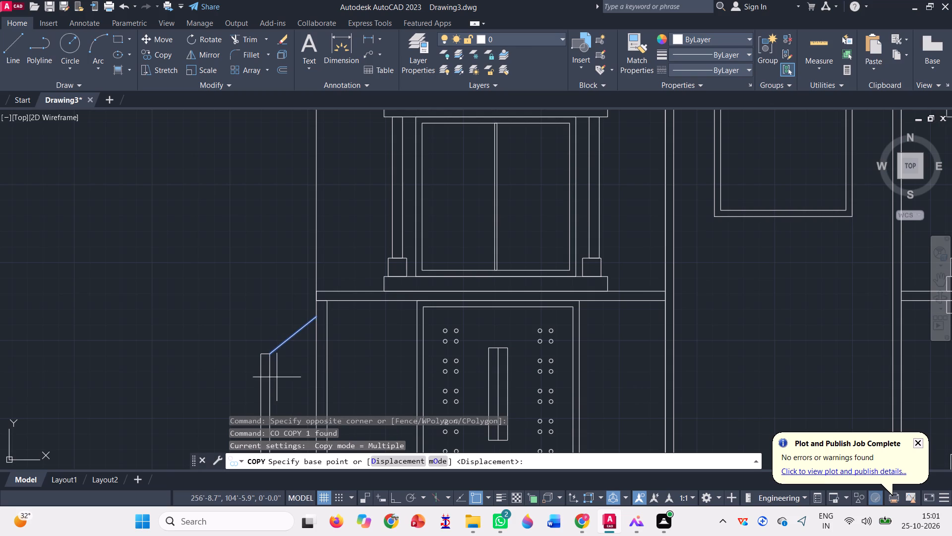
pyautogui.click(262, 350)
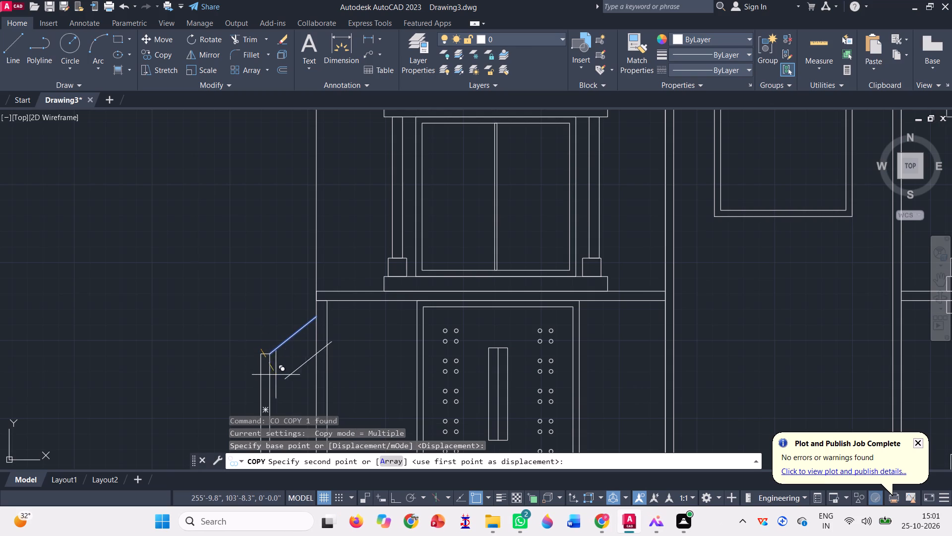
pyautogui.scroll(3, 259, 337)
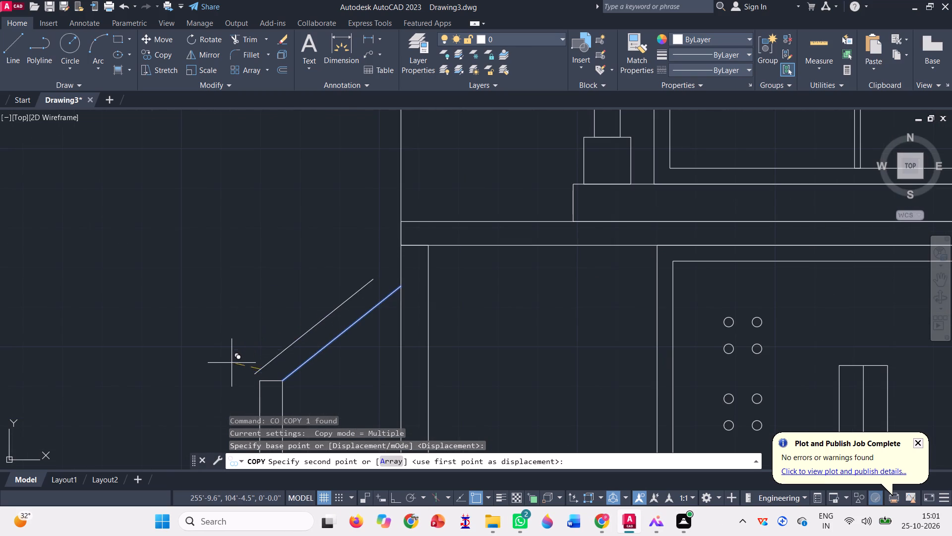
pyautogui.click(235, 362)
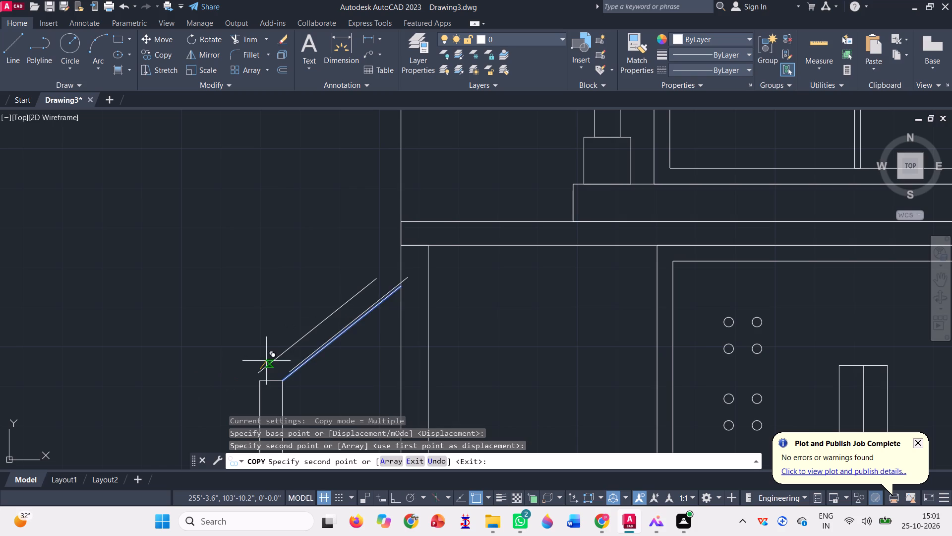
pyautogui.press('Escape')
# Move the copied sloping line so its lower end sits on the upright post's outer top corner.
pyautogui.click(273, 364)
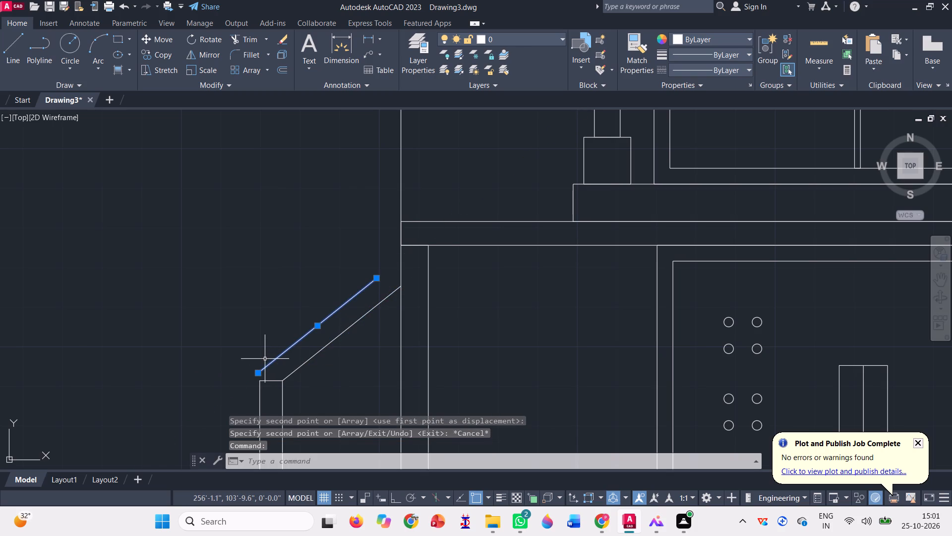
pyautogui.write('m')
pyautogui.press('space')
pyautogui.scroll(2, 262, 362)
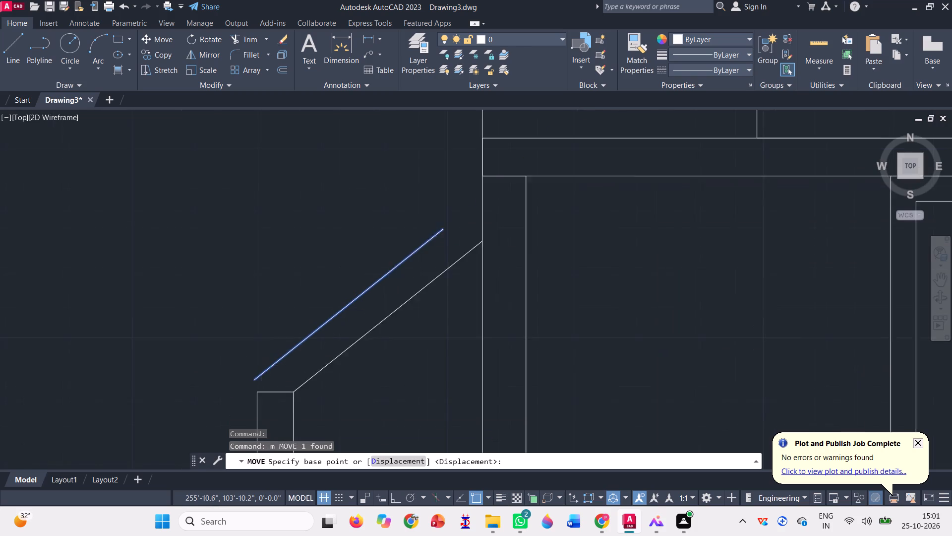
pyautogui.scroll(2, 262, 362)
pyautogui.scroll(-3, 235, 330)
pyautogui.scroll(3, 232, 382)
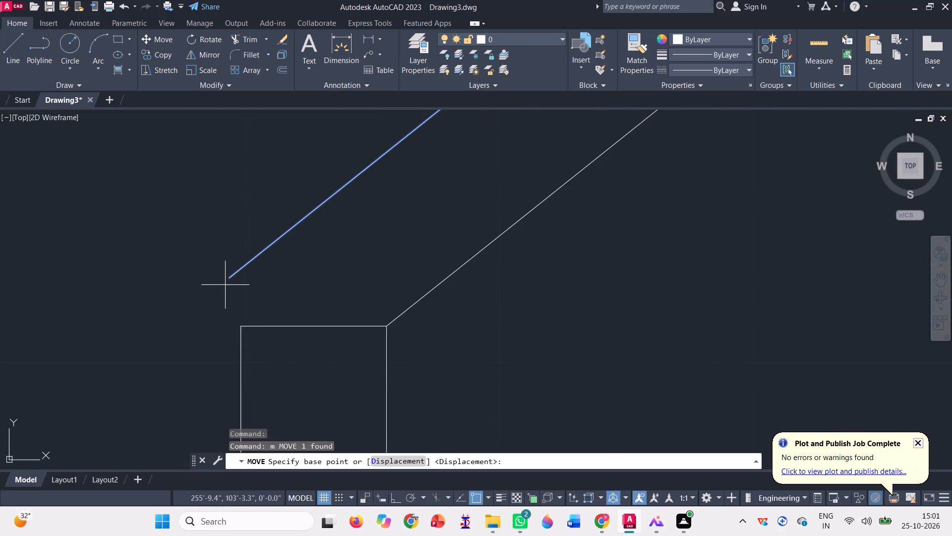
pyautogui.scroll(3, 229, 278)
pyautogui.click(223, 270)
pyautogui.scroll(-2, 266, 301)
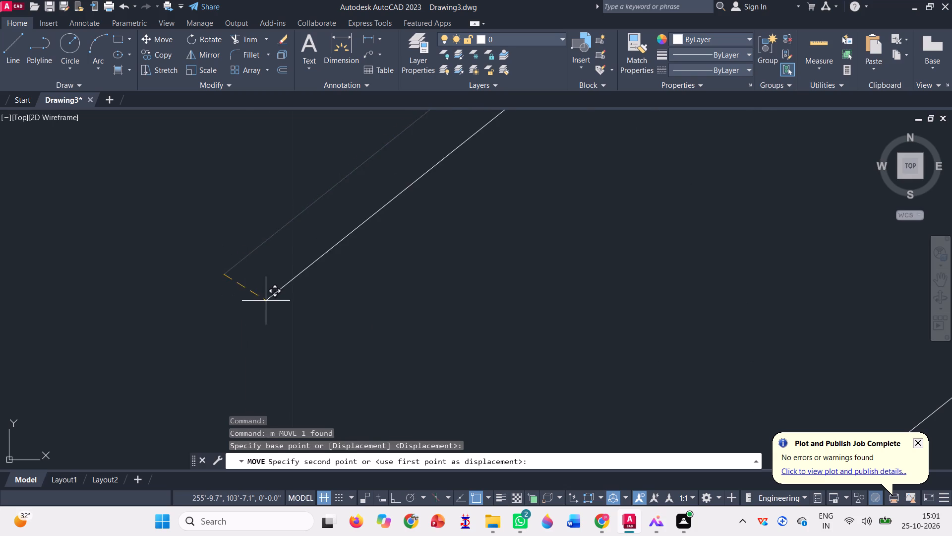
pyautogui.click(265, 367)
pyautogui.scroll(-3, 244, 395)
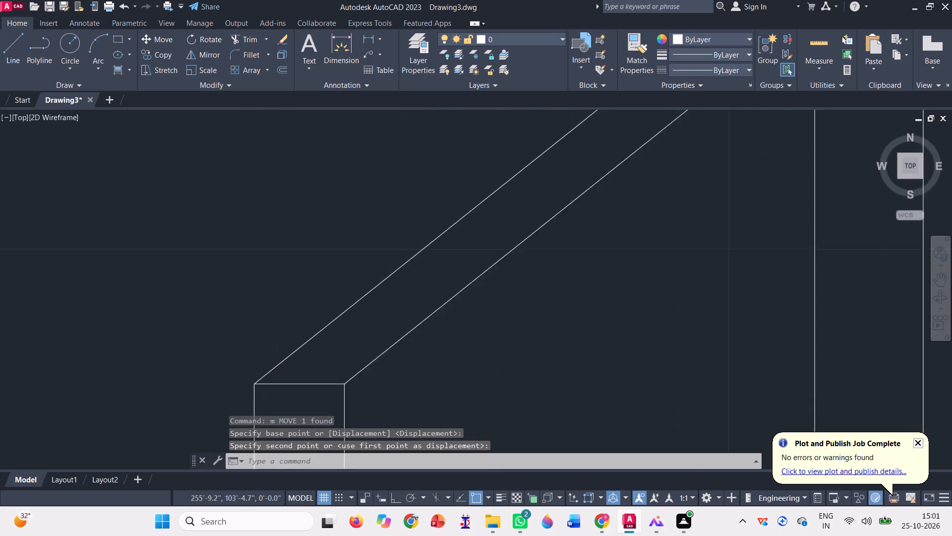
# Extend the upper sloping line to the building's outer wall line.
pyautogui.scroll(-1, 246, 396)
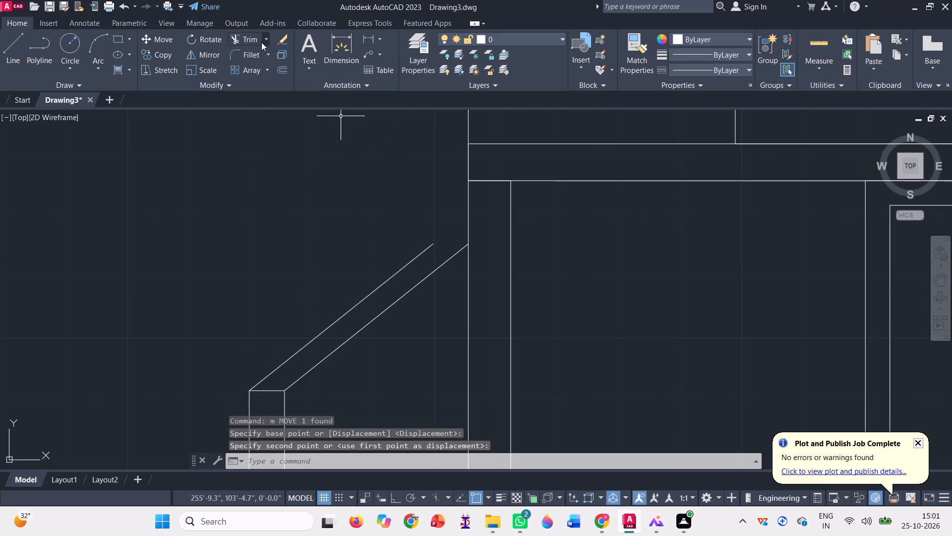
pyautogui.click(264, 35)
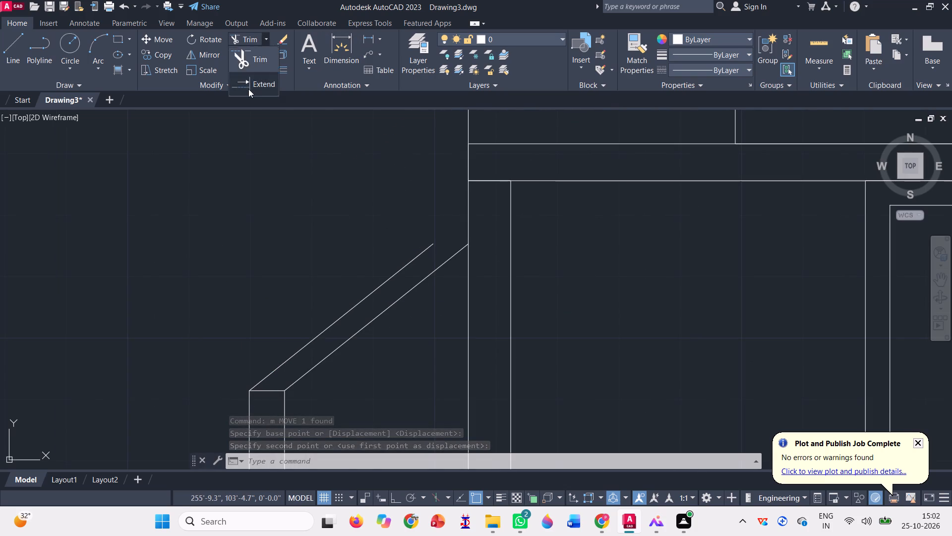
pyautogui.click(248, 89)
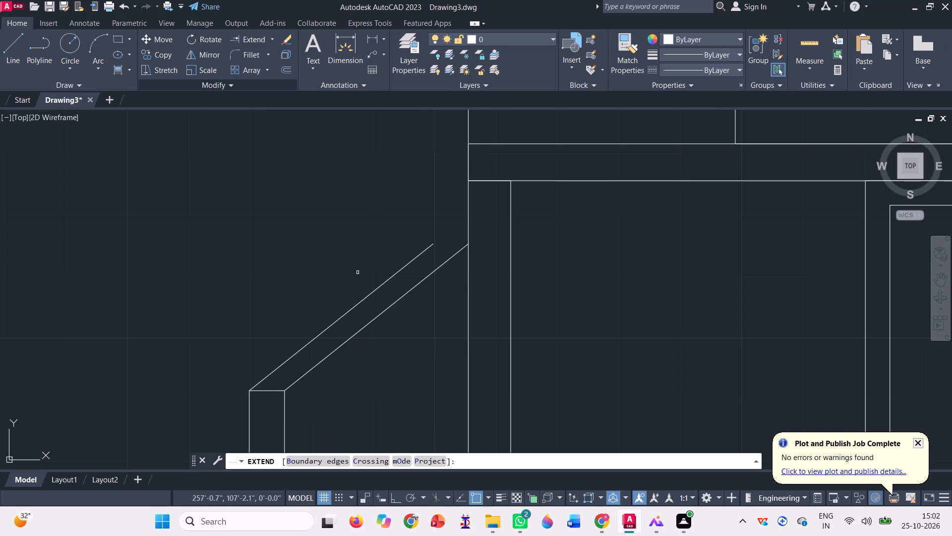
pyautogui.click(366, 307)
pyautogui.click(342, 282)
pyautogui.scroll(-4, 342, 282)
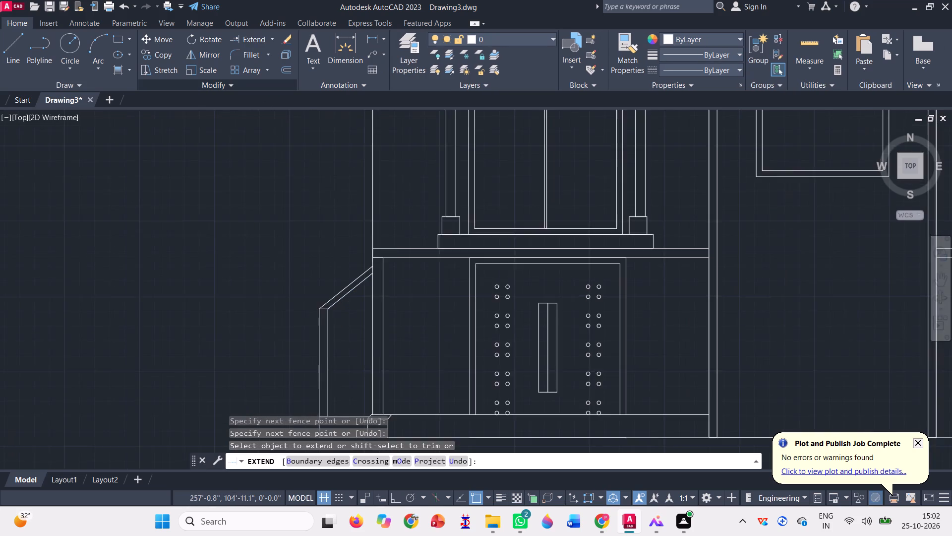
pyautogui.scroll(1, 305, 284)
pyautogui.press('Escape')
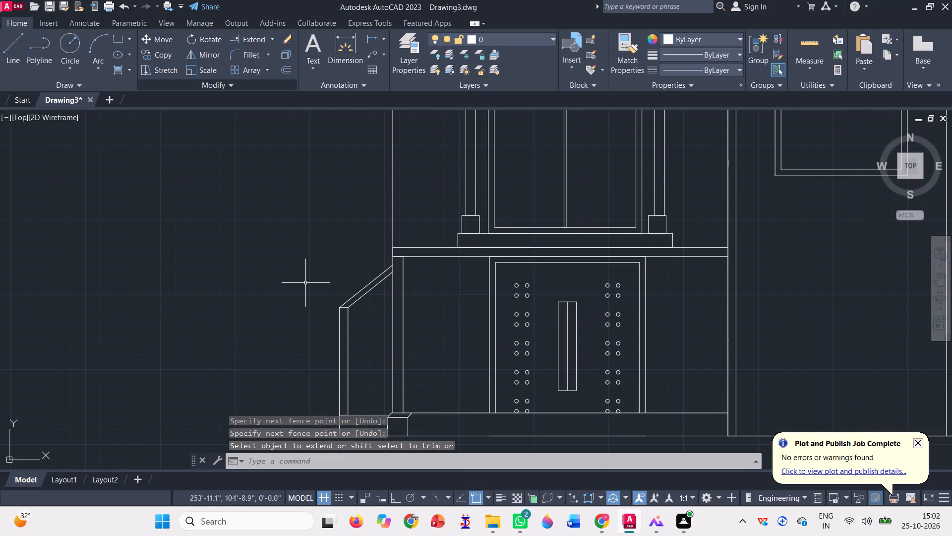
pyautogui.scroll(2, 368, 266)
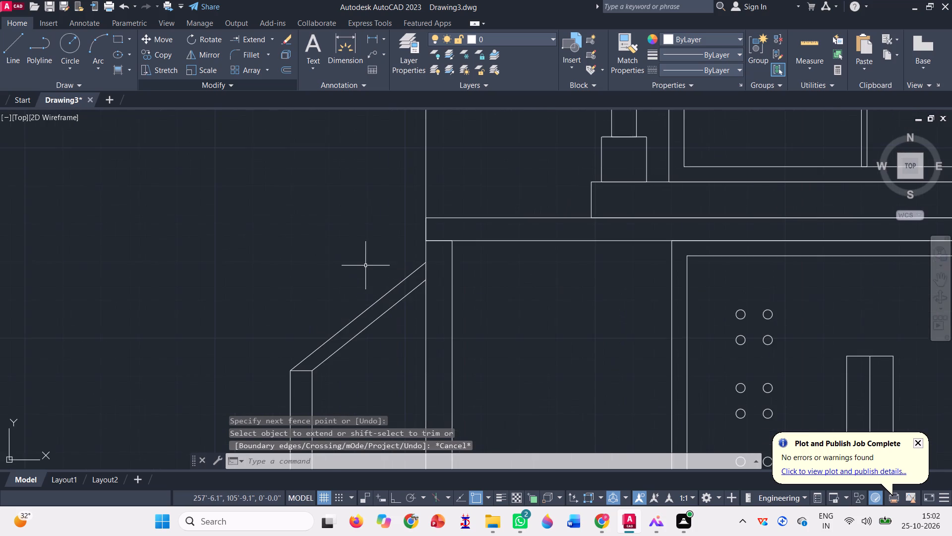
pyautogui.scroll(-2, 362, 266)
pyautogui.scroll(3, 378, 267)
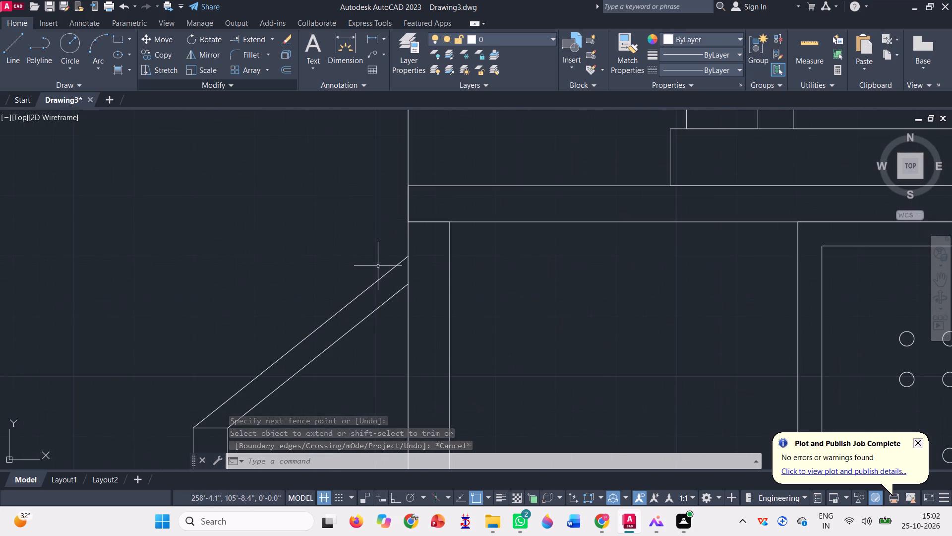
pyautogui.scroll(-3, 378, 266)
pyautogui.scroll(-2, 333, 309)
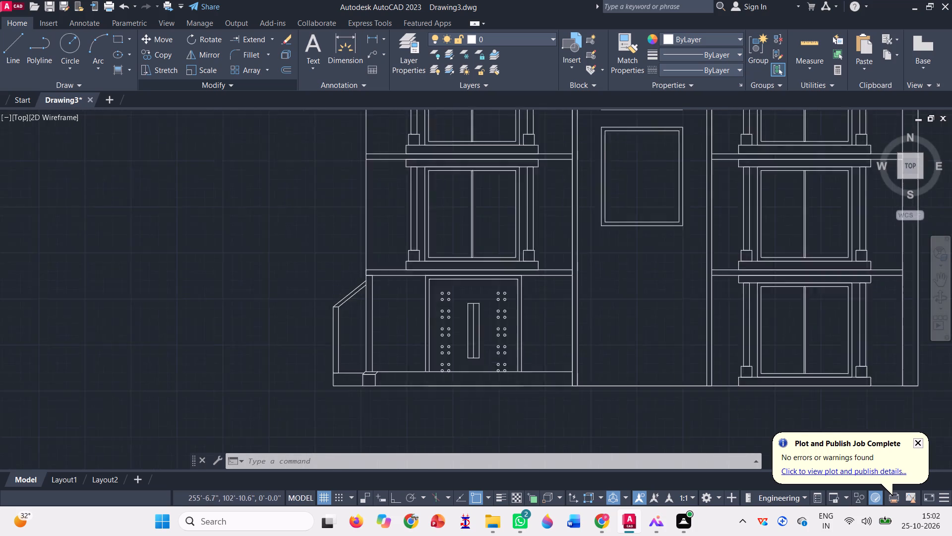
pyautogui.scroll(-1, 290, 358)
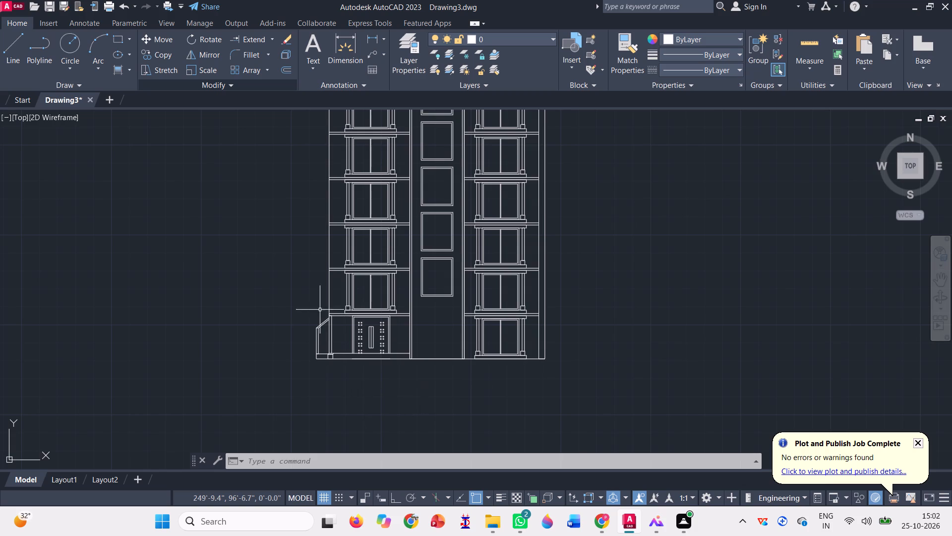
# Mirror the sloping lines, upright post, plinth lines and column base moulding about the vertical axis through the central wall's base midpoint, keeping the originals.
pyautogui.click(194, 54)
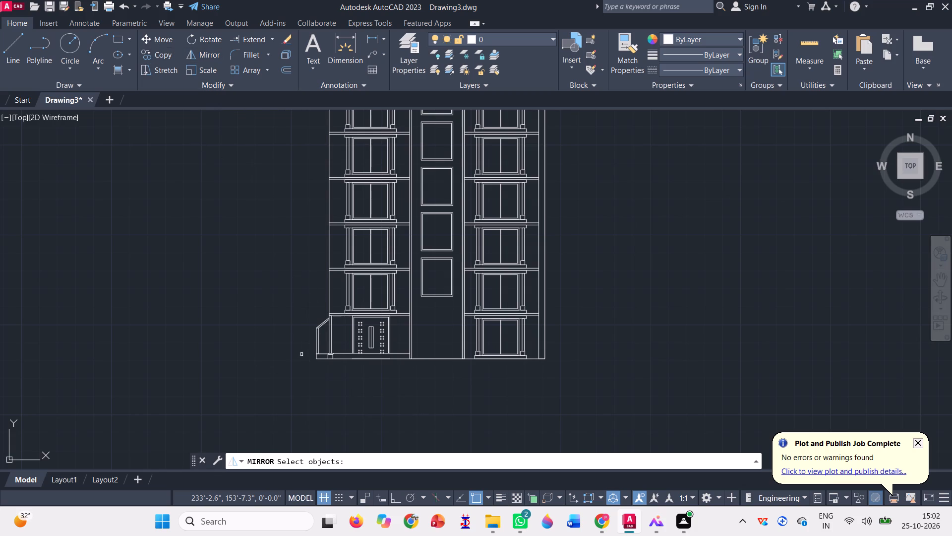
pyautogui.scroll(2, 332, 314)
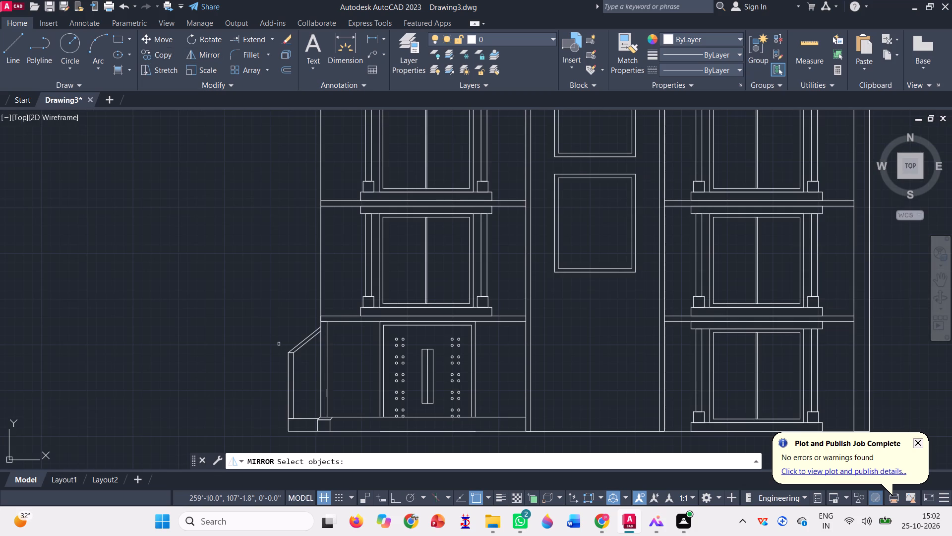
pyautogui.scroll(-1, 279, 344)
pyautogui.click(300, 360)
pyautogui.click(265, 333)
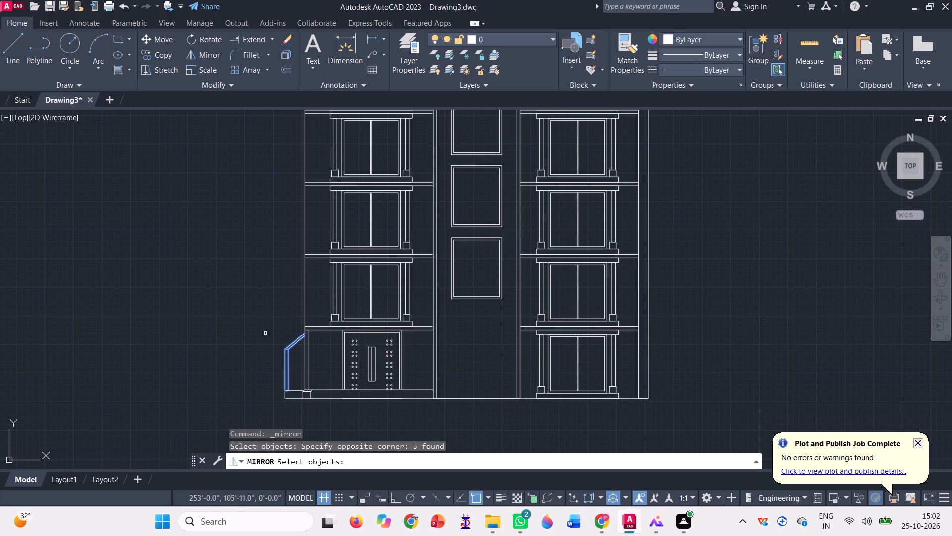
pyautogui.scroll(2, 291, 386)
pyautogui.click(295, 407)
pyautogui.click(285, 392)
pyautogui.scroll(-1, 254, 381)
pyautogui.click(278, 410)
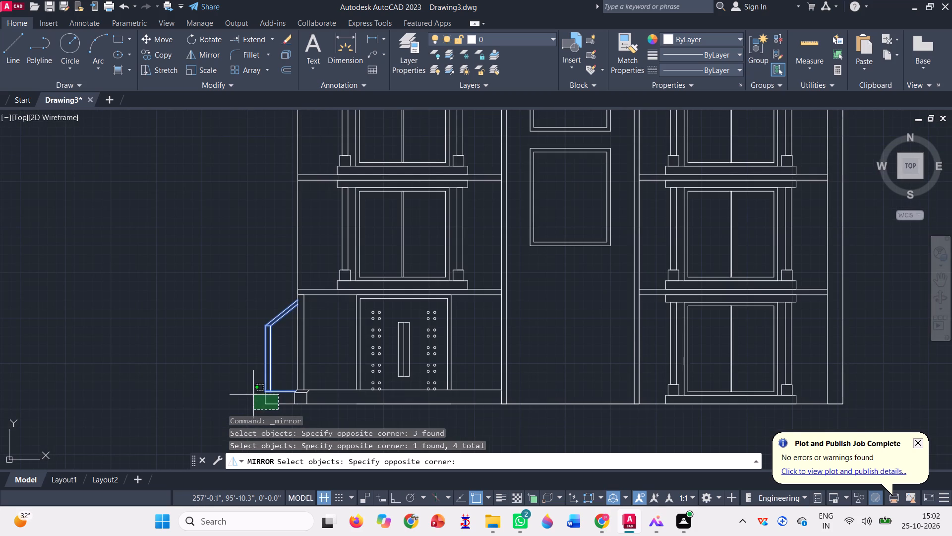
pyautogui.click(252, 394)
pyautogui.scroll(3, 297, 396)
pyautogui.click(354, 414)
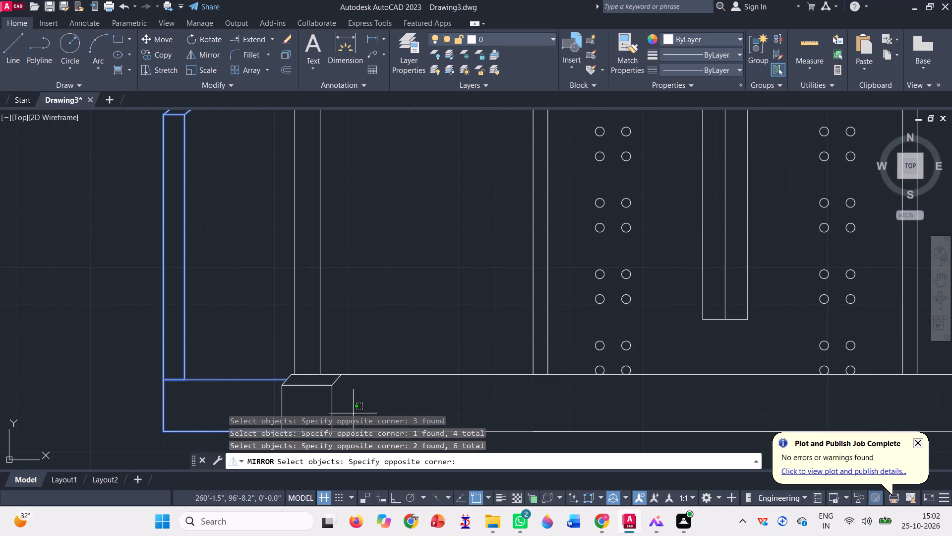
pyautogui.click(264, 382)
pyautogui.scroll(-2, 266, 366)
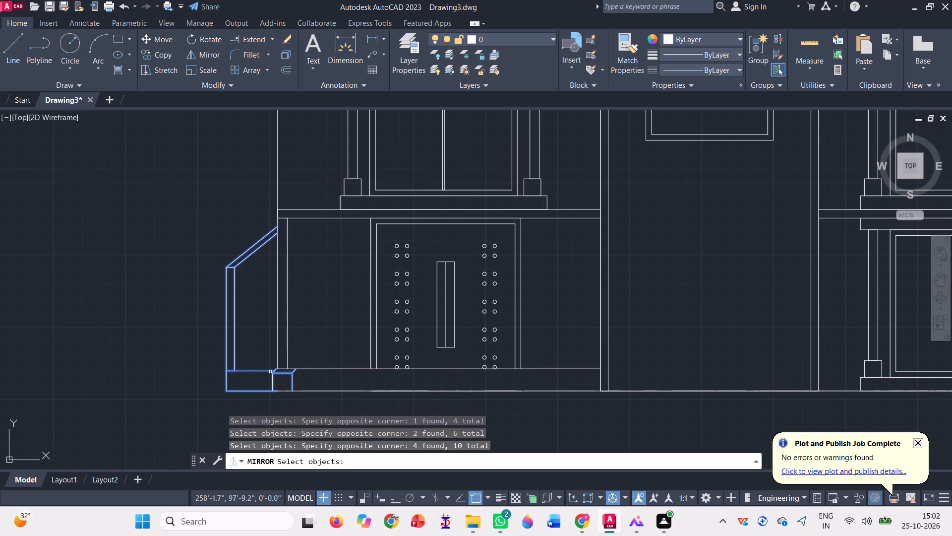
pyautogui.scroll(-1, 293, 396)
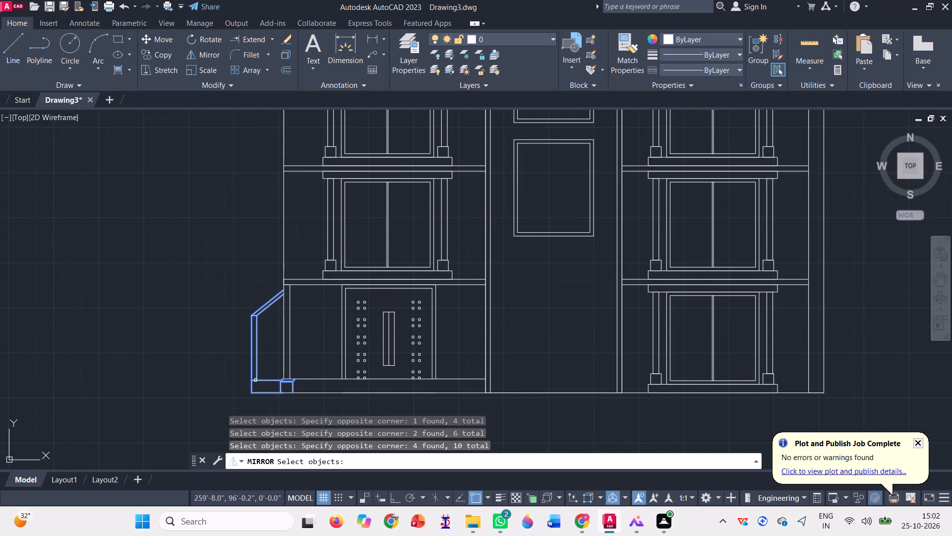
pyautogui.scroll(-1, 255, 380)
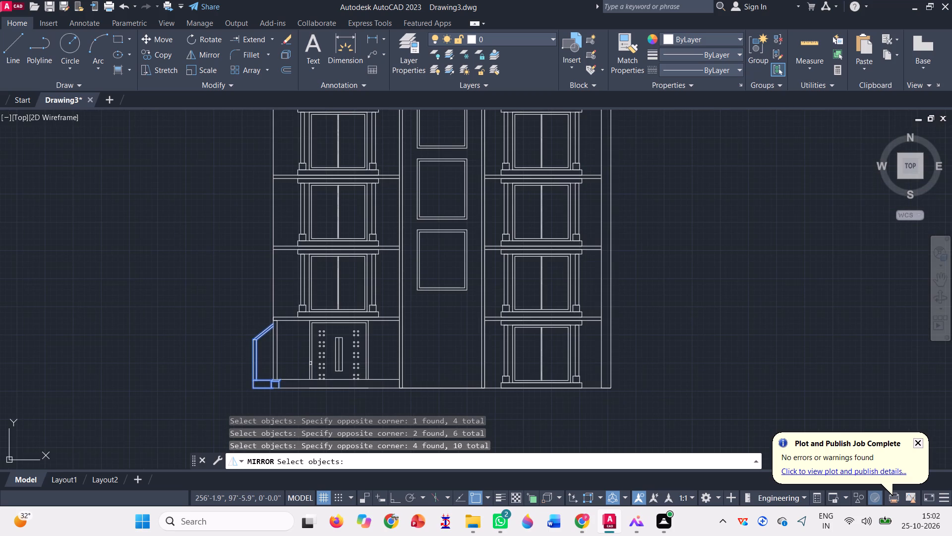
pyautogui.scroll(-1, 200, 333)
pyautogui.press('space')
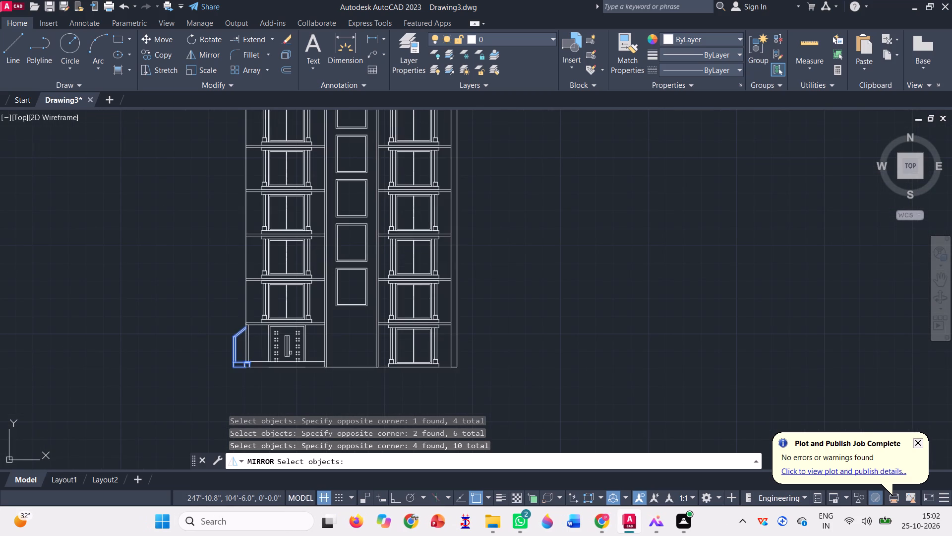
pyautogui.click(350, 366)
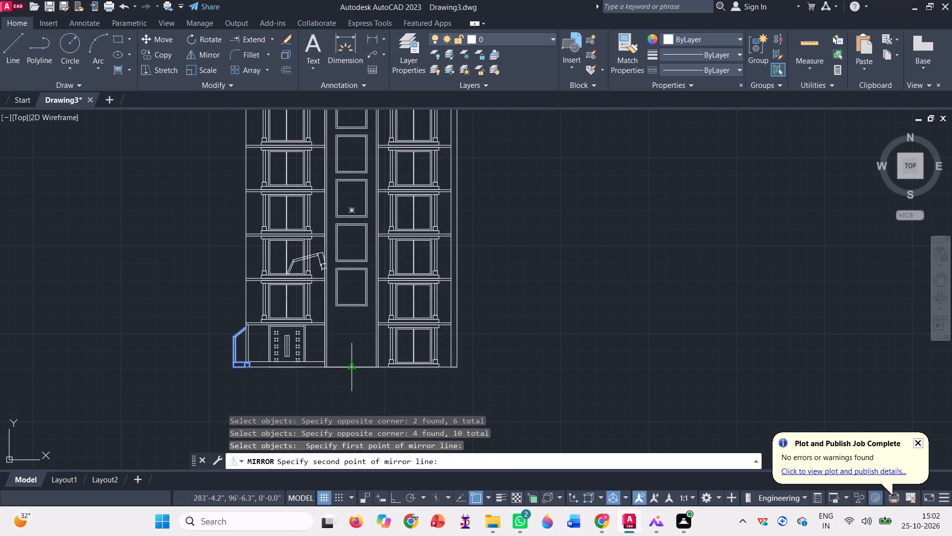
pyautogui.scroll(-2, 350, 367)
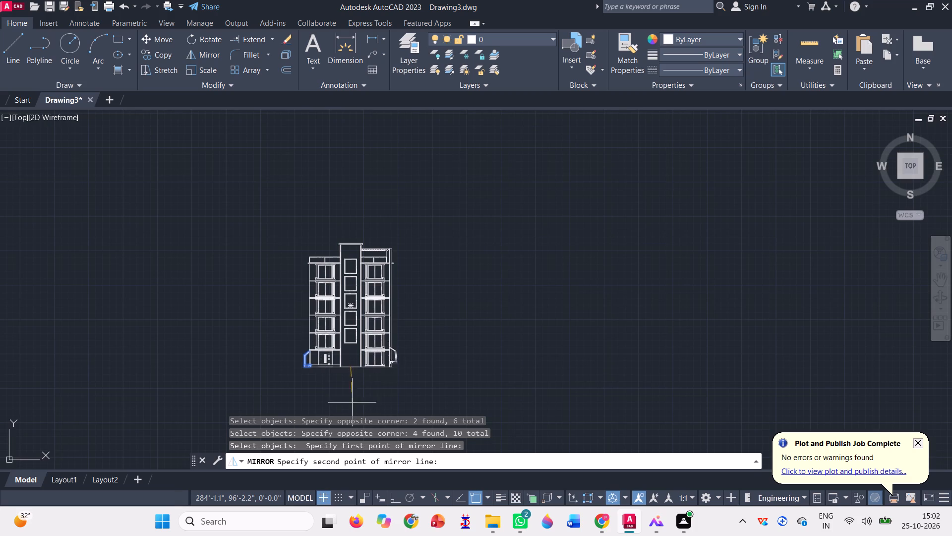
pyautogui.scroll(-1, 343, 350)
pyautogui.press('F8')
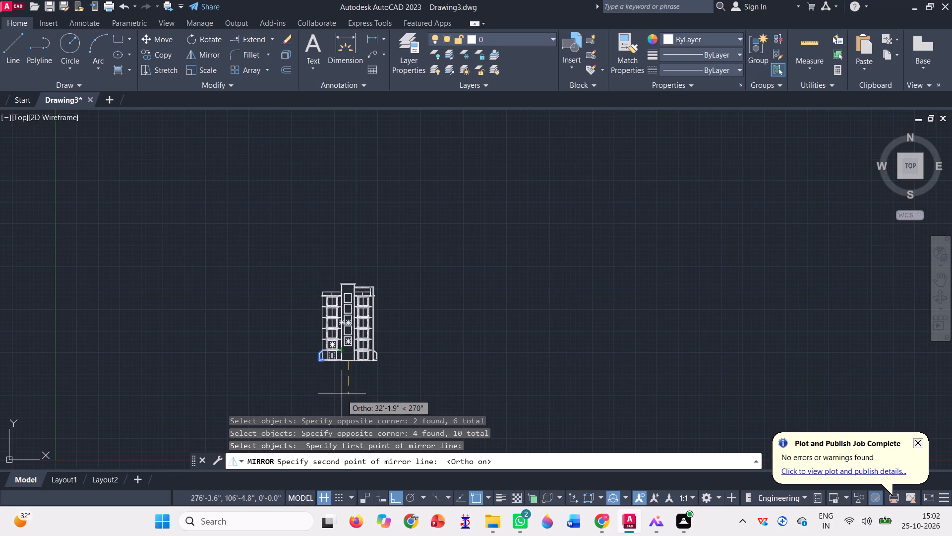
pyautogui.click(342, 395)
pyautogui.doubleClick(353, 392)
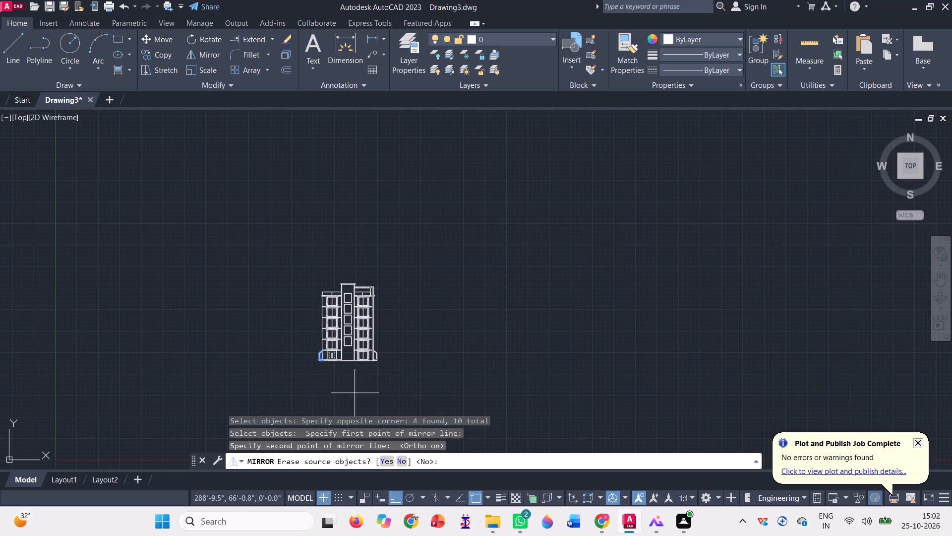
pyautogui.press('space')
# Trim away the mirrored column base moulding's lines that cross the vertical wall strip beside the mirrored plinth.
pyautogui.scroll(3, 369, 358)
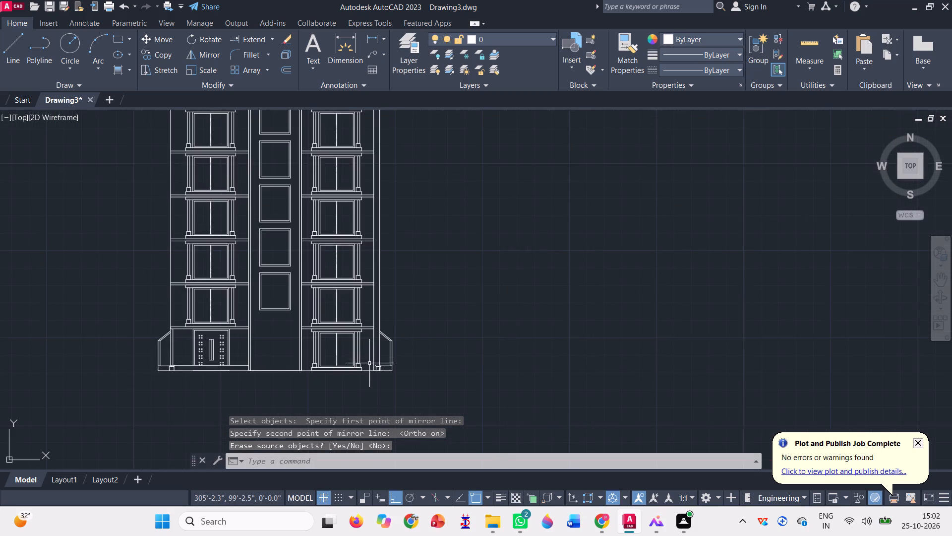
pyautogui.scroll(3, 376, 366)
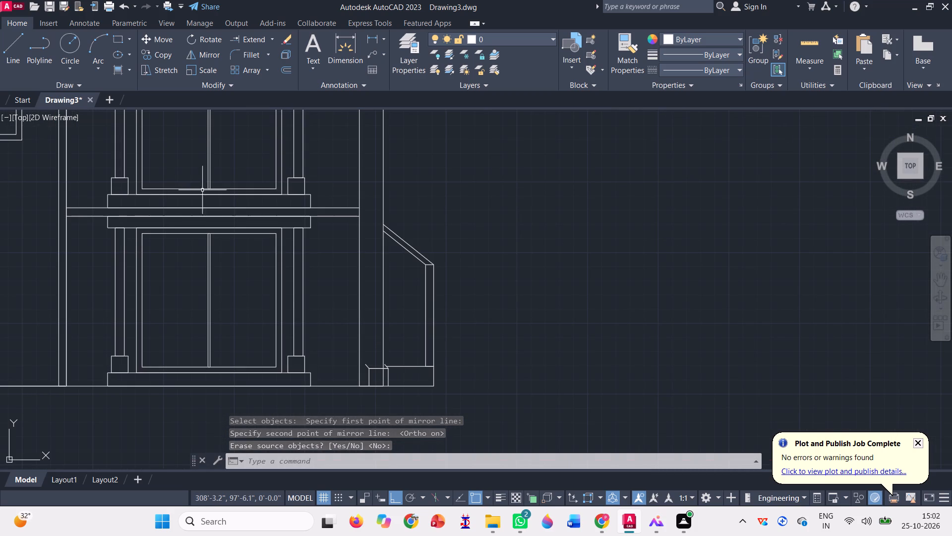
pyautogui.click(273, 42)
pyautogui.click(266, 55)
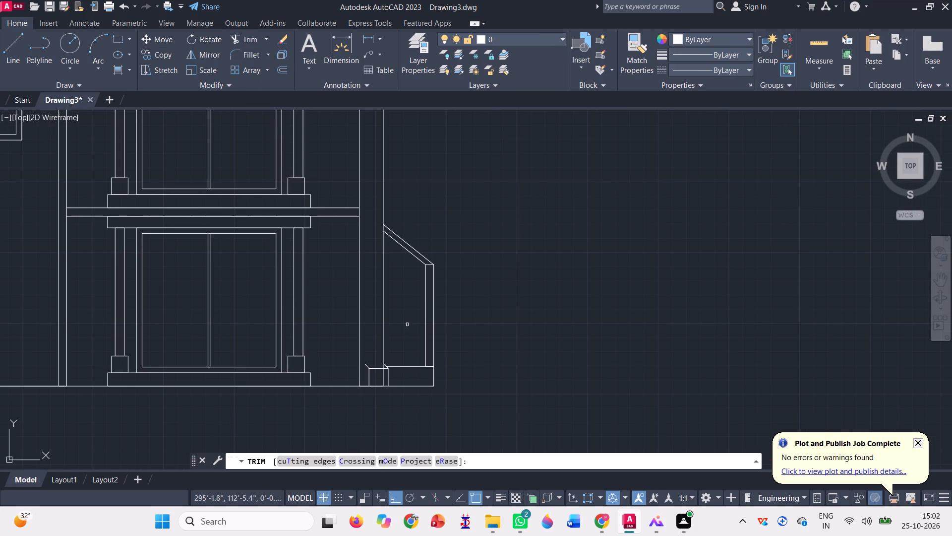
pyautogui.scroll(3, 380, 365)
pyautogui.click(316, 370)
pyautogui.click(332, 389)
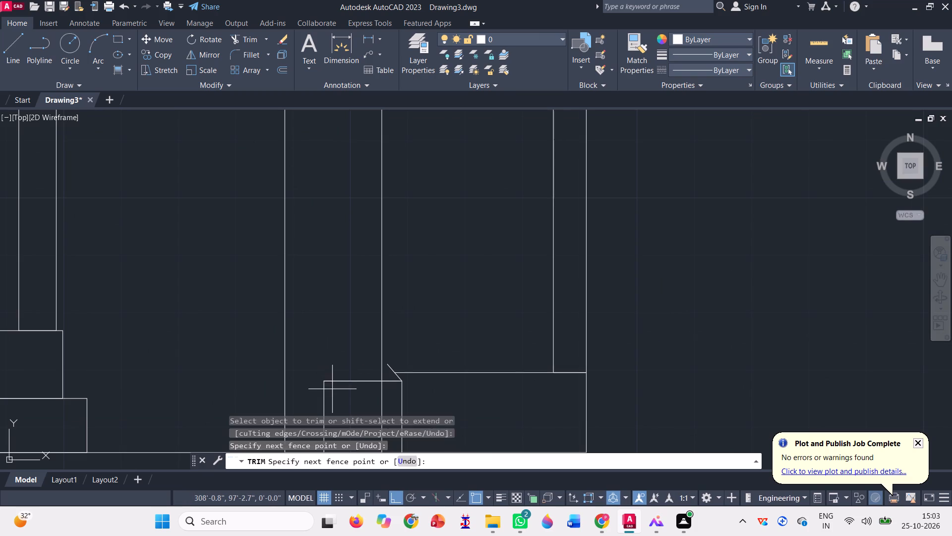
pyautogui.click(329, 361)
pyautogui.scroll(-2, 339, 335)
pyautogui.click(336, 367)
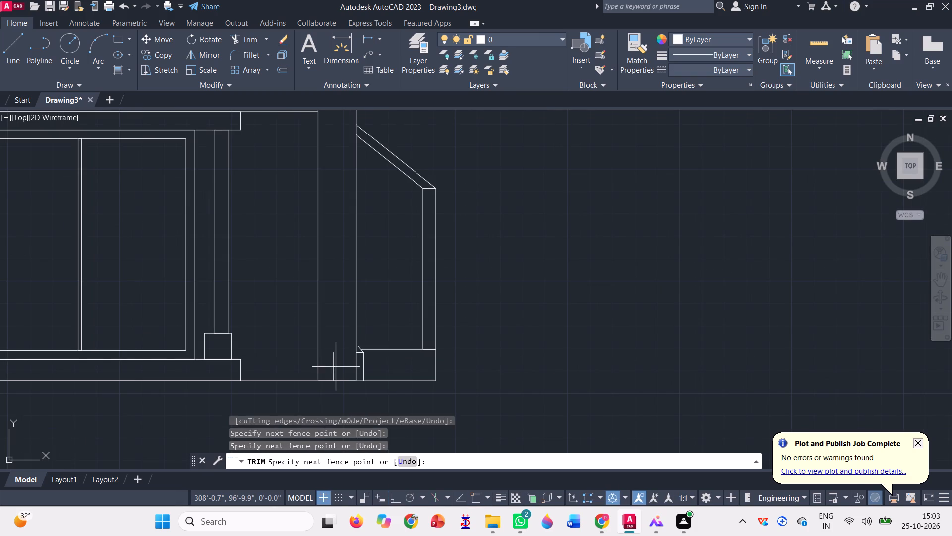
pyautogui.click(330, 364)
# Trim away the moulding's remaining diagonal, vertical and horizontal pieces between the outer wall line and the mirrored plinth.
pyautogui.scroll(3, 347, 356)
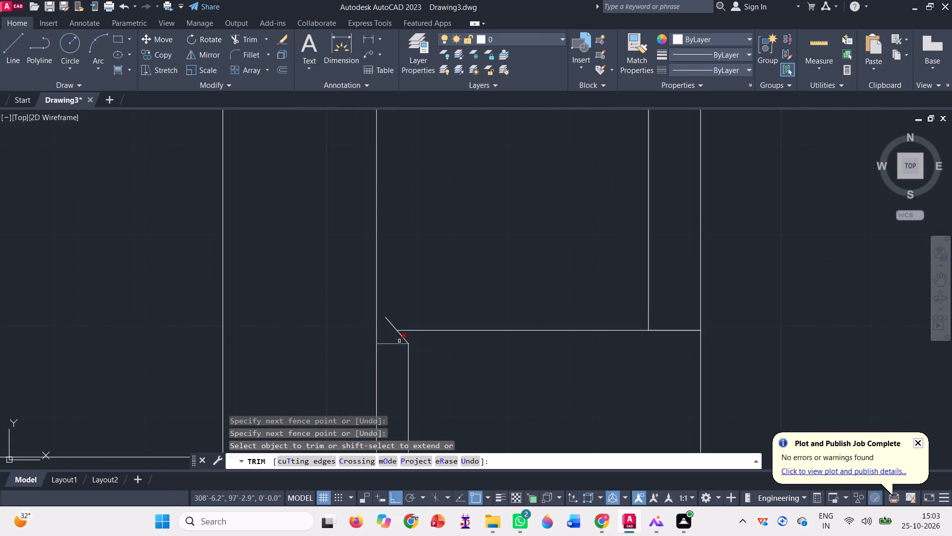
pyautogui.click(403, 338)
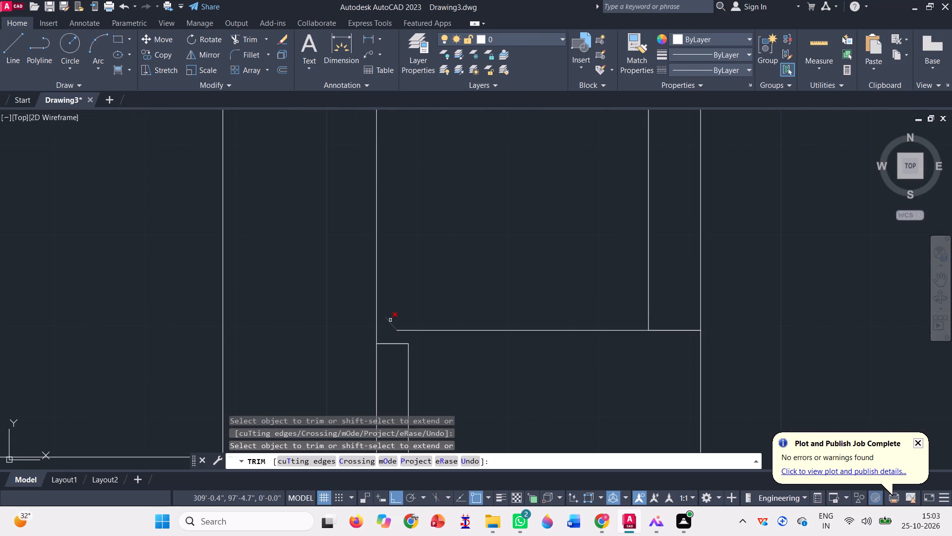
pyautogui.click(390, 318)
pyautogui.click(390, 333)
pyautogui.scroll(-2, 391, 301)
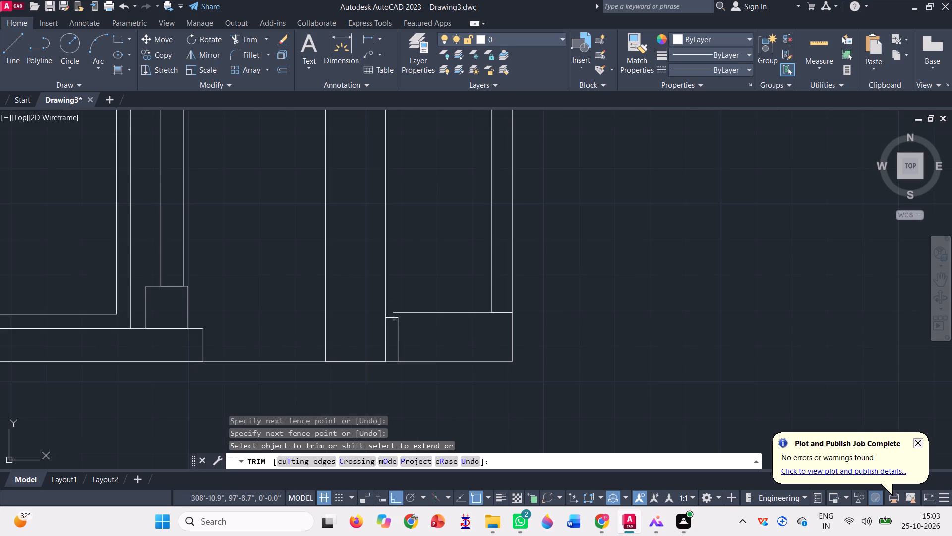
pyautogui.click(396, 323)
pyautogui.click(402, 335)
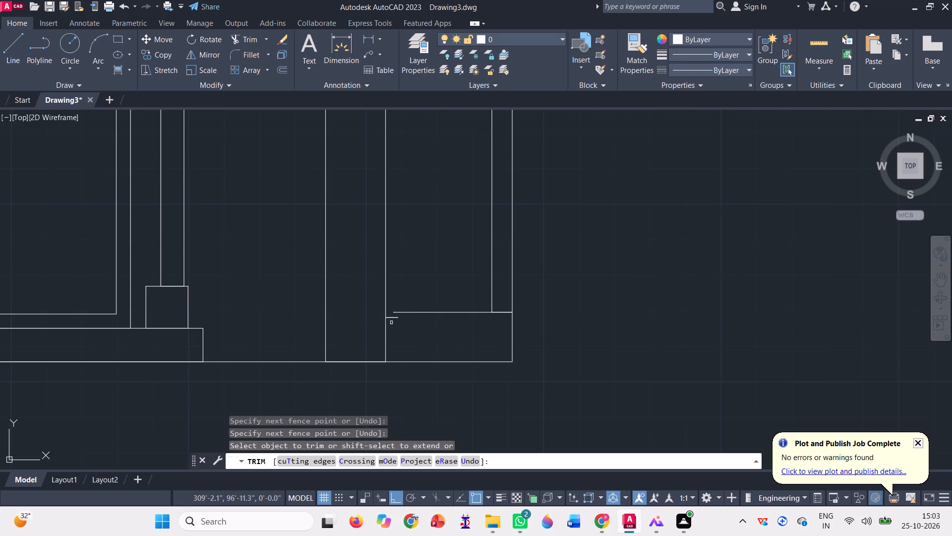
pyautogui.click(390, 320)
pyautogui.click(392, 315)
pyautogui.scroll(-2, 361, 354)
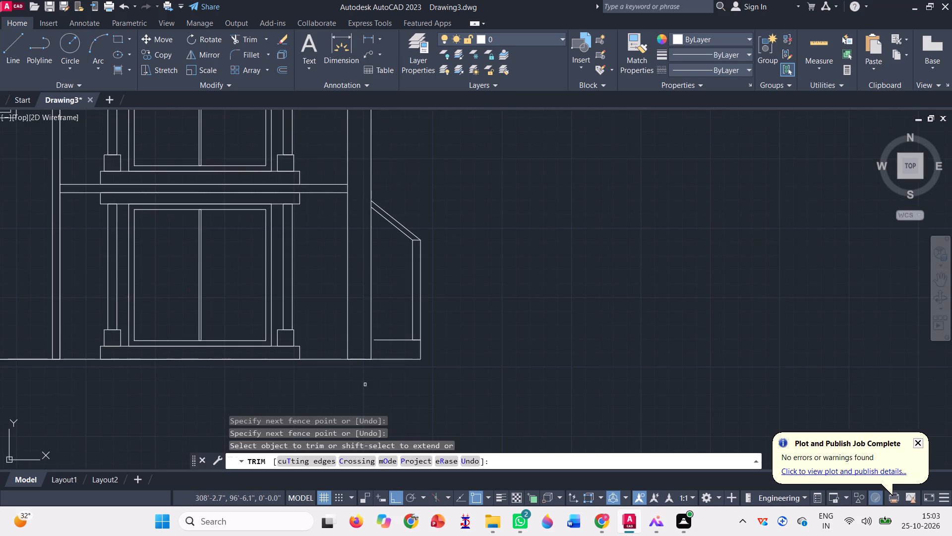
pyautogui.scroll(-1, 365, 385)
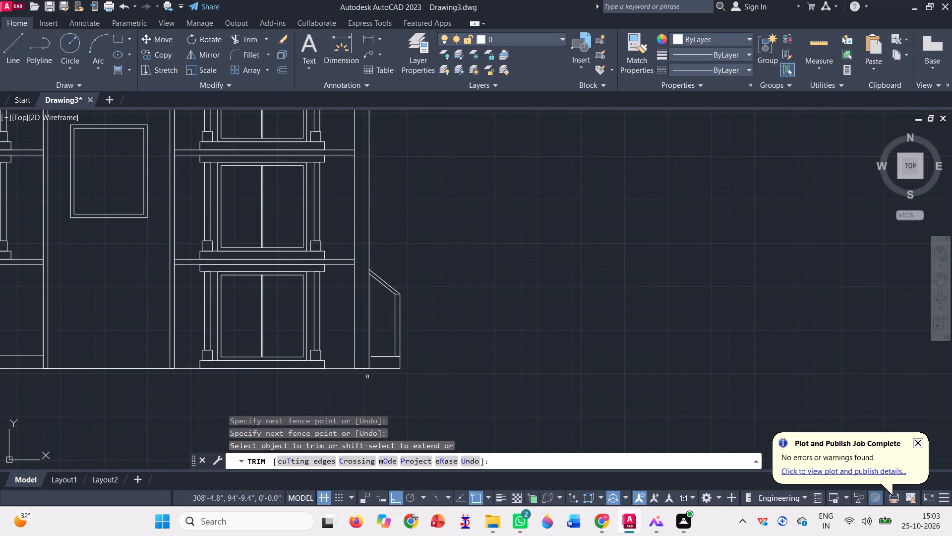
pyautogui.scroll(-2, 408, 398)
pyautogui.press('Escape')
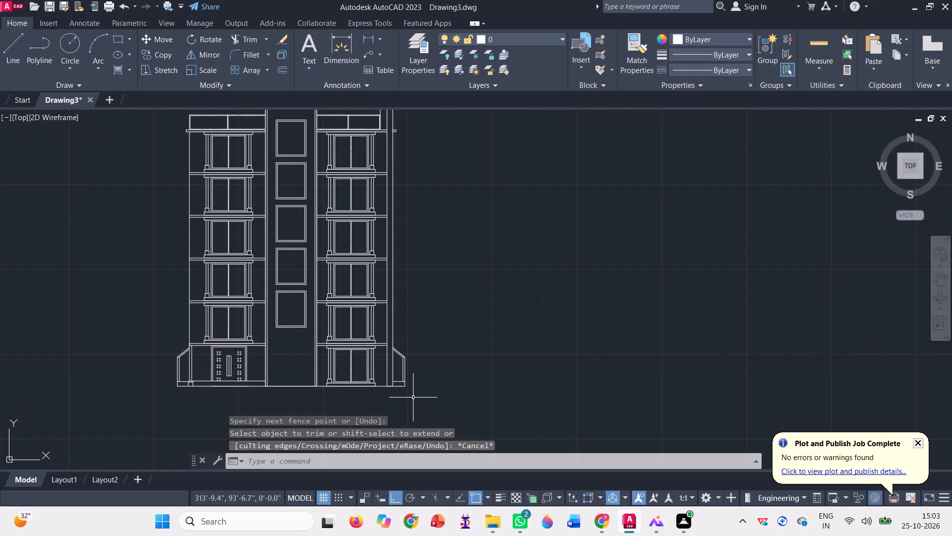
# Extend the mirrored plinth's top line to the building's outer wall line.
pyautogui.scroll(2, 410, 396)
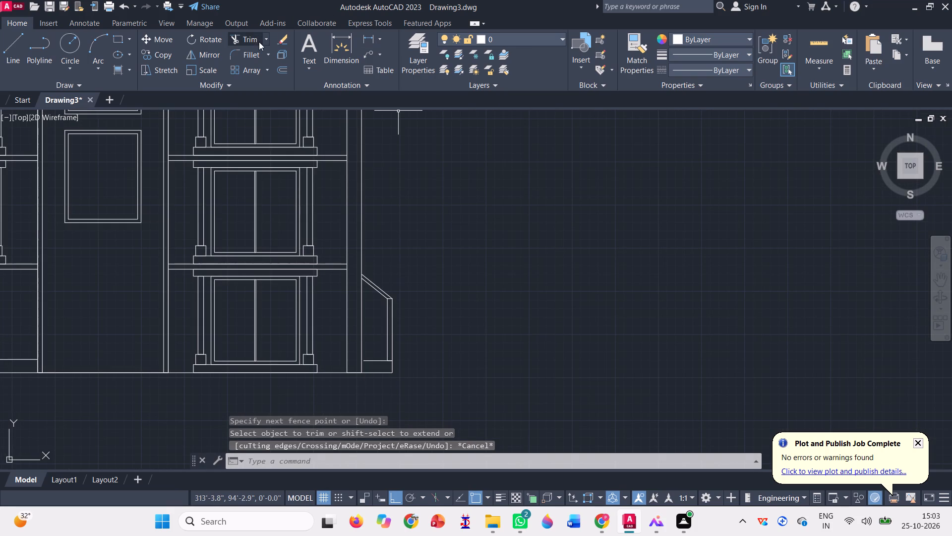
pyautogui.click(264, 40)
pyautogui.click(254, 81)
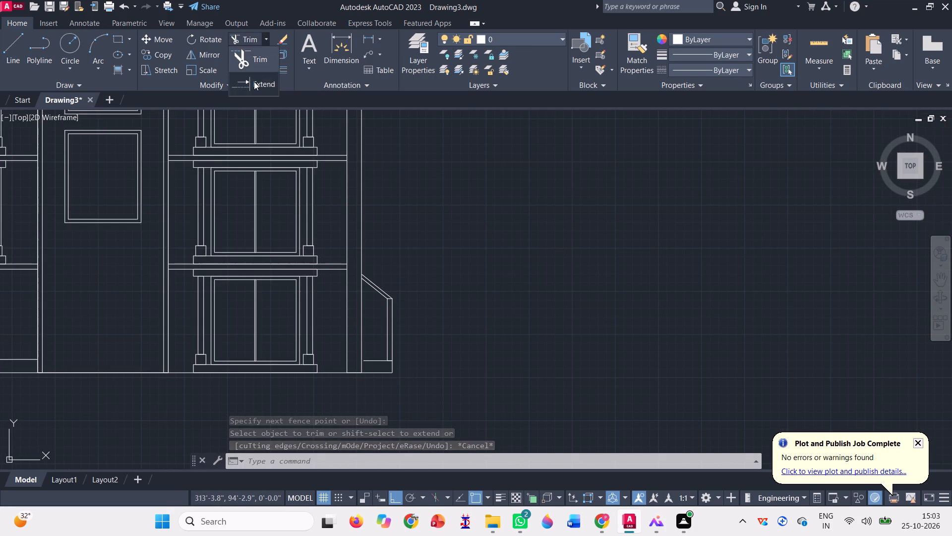
pyautogui.scroll(2, 382, 360)
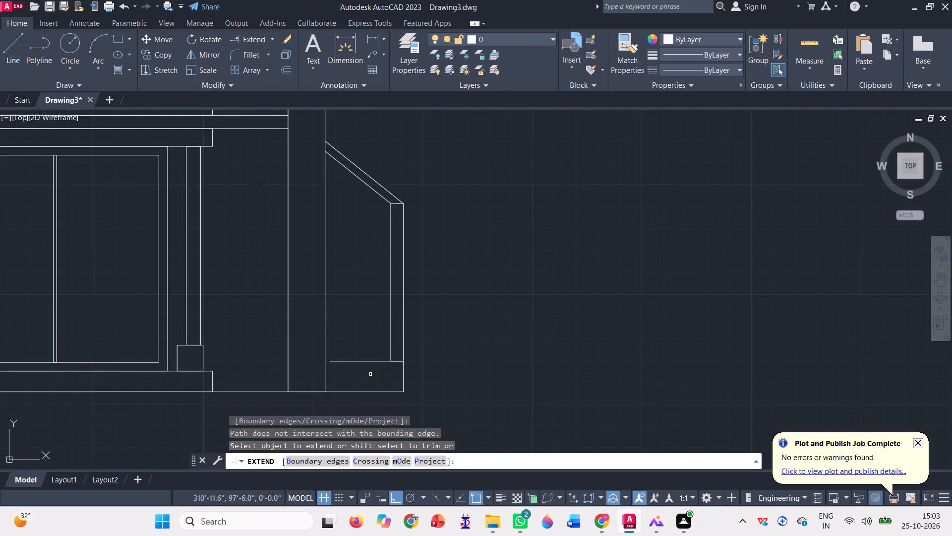
pyautogui.click(370, 373)
pyautogui.click(357, 321)
pyautogui.click(342, 359)
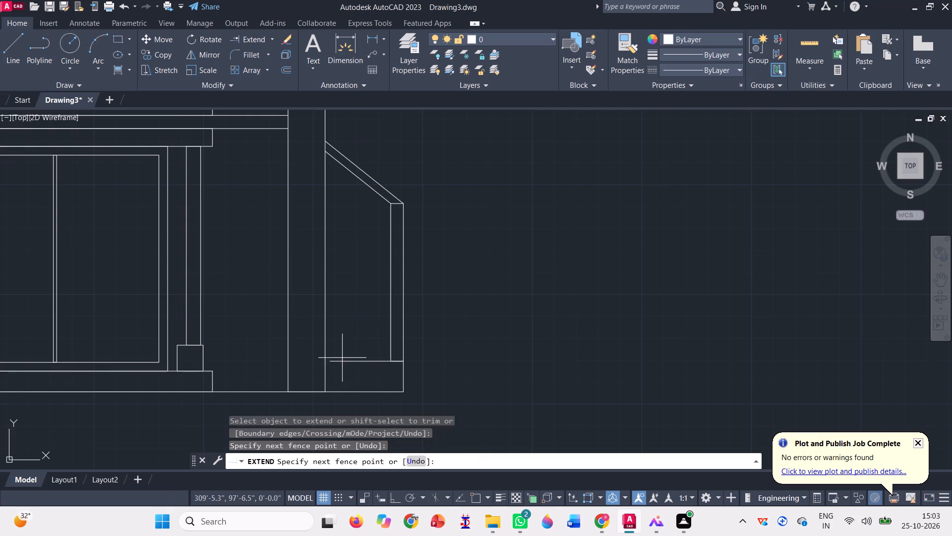
pyautogui.click(340, 368)
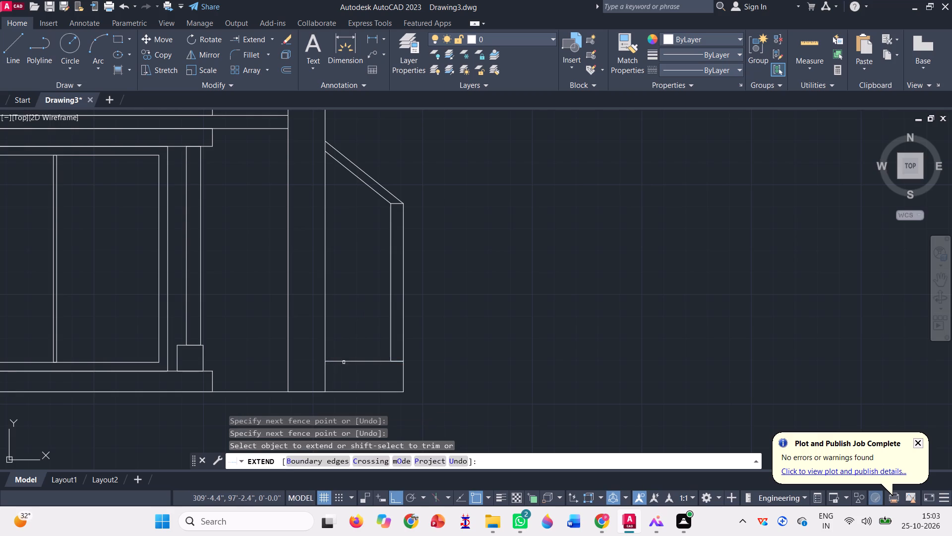
pyautogui.scroll(-3, 406, 321)
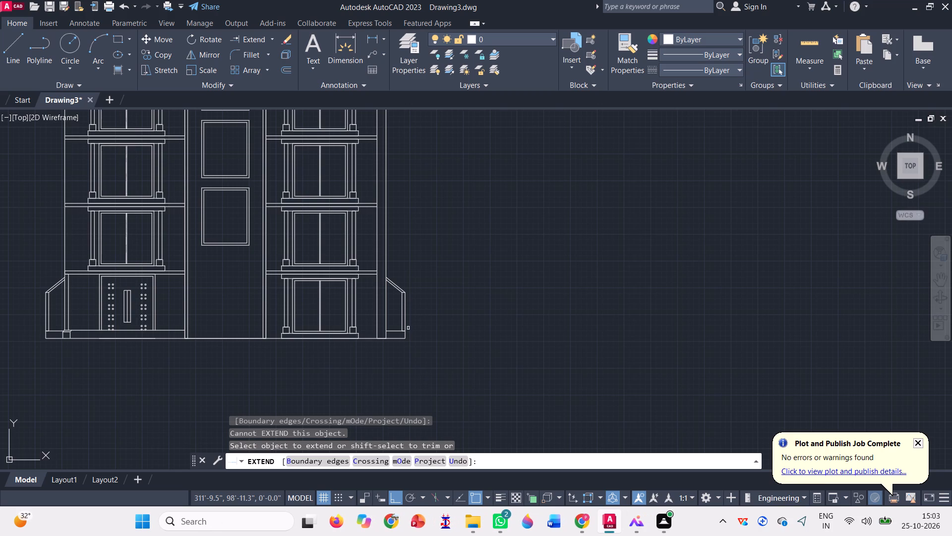
pyautogui.scroll(-1, 408, 328)
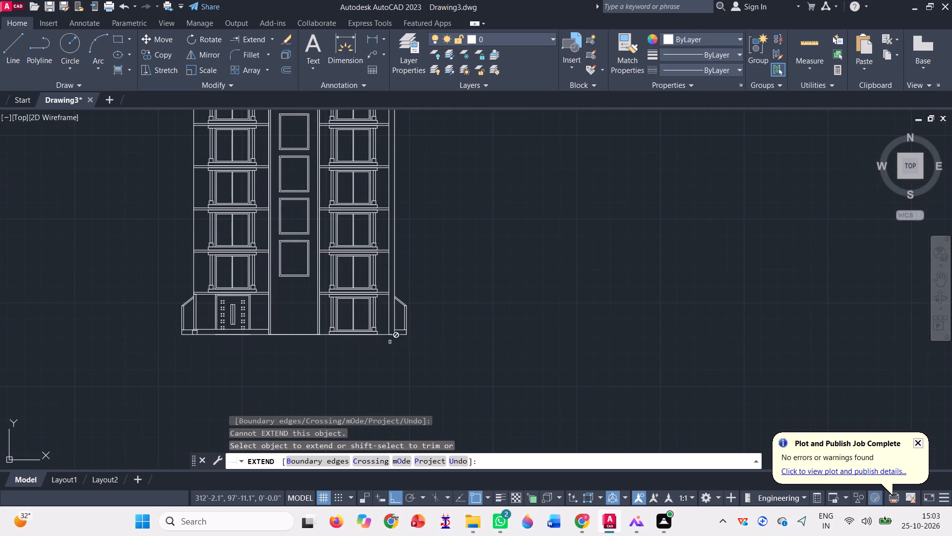
pyautogui.scroll(-1, 372, 357)
pyautogui.press('Escape')
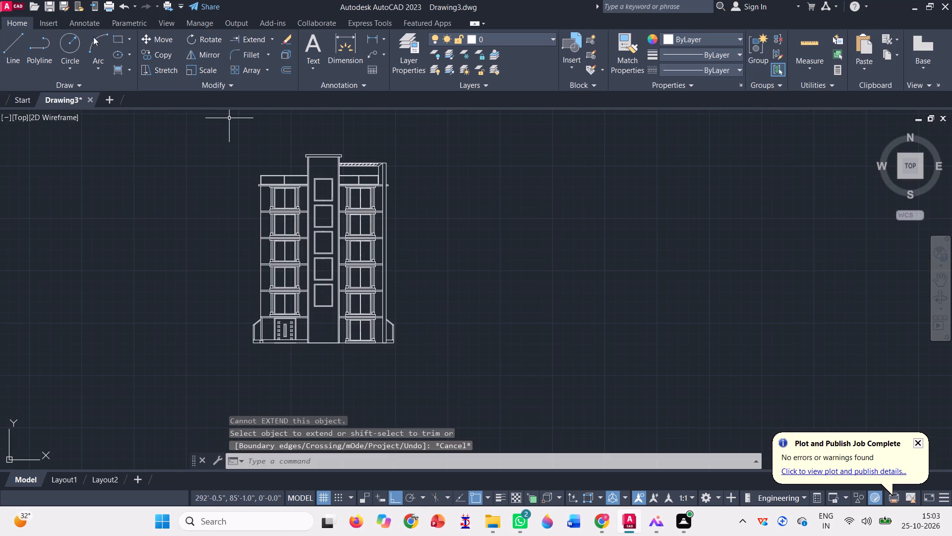
# Copy the whole elevation horizontally twice, placing the copies about 79'-8.5" and 161'-5.2" from the original.
pyautogui.click(118, 69)
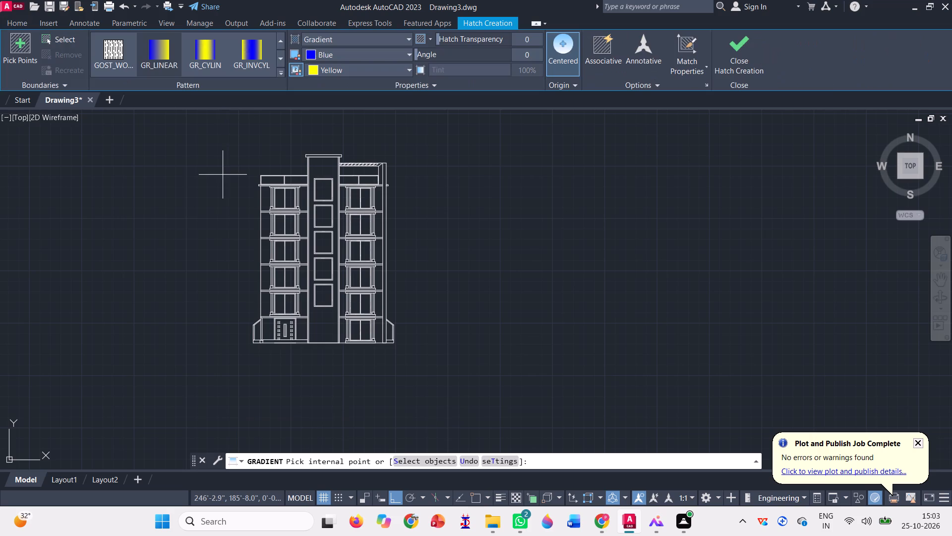
pyautogui.press('Escape')
pyautogui.click(447, 378)
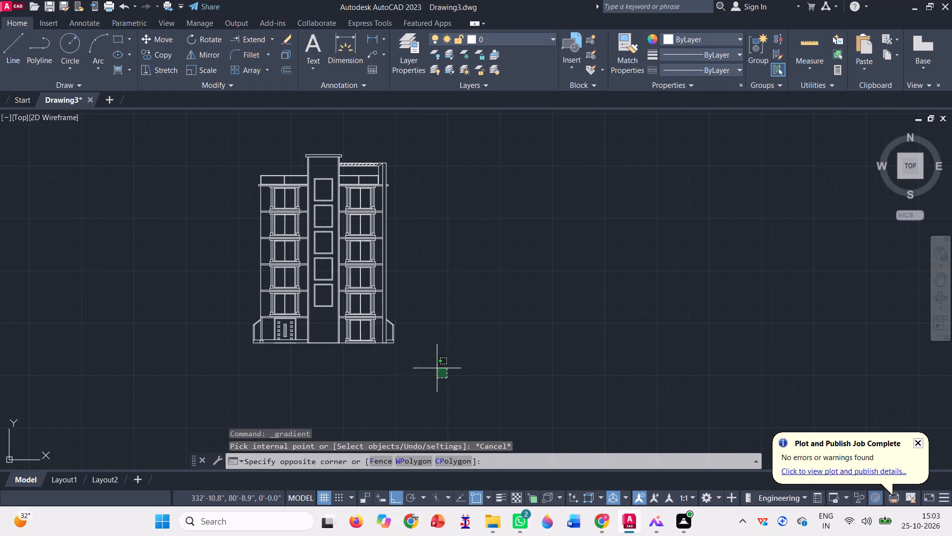
pyautogui.click(207, 133)
pyautogui.write('co')
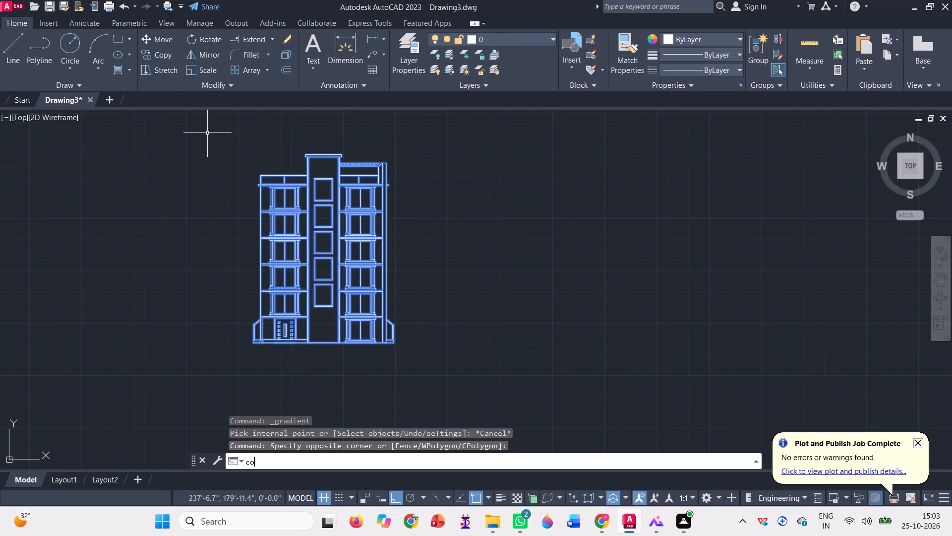
pyautogui.press('space')
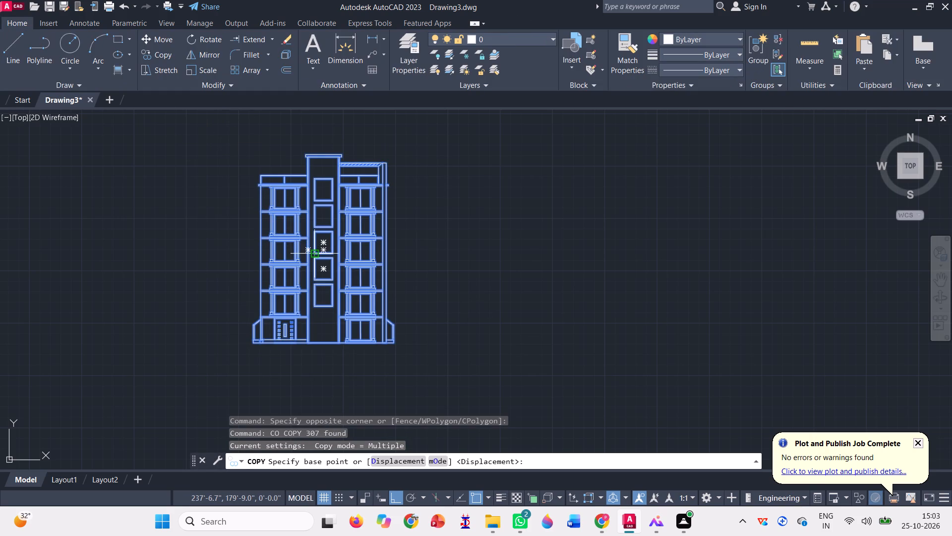
pyautogui.click(323, 268)
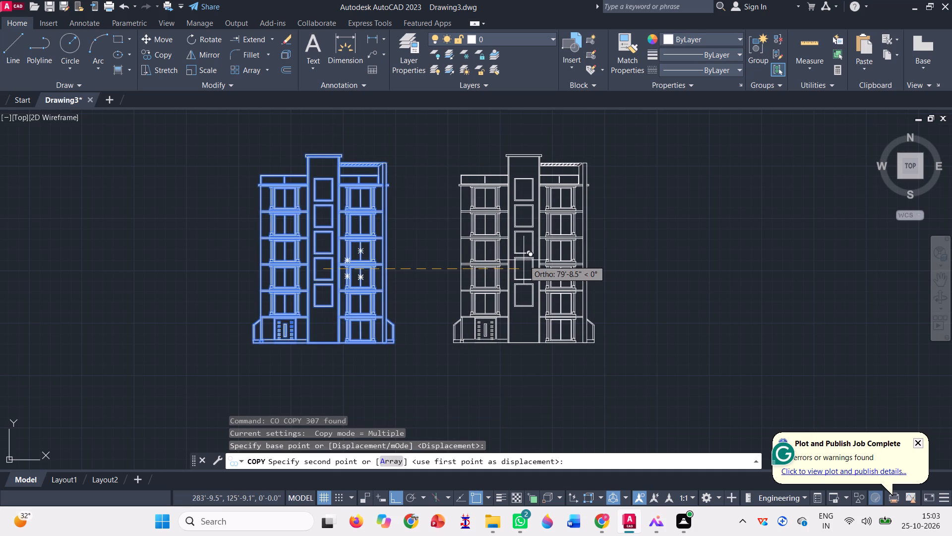
pyautogui.click(524, 260)
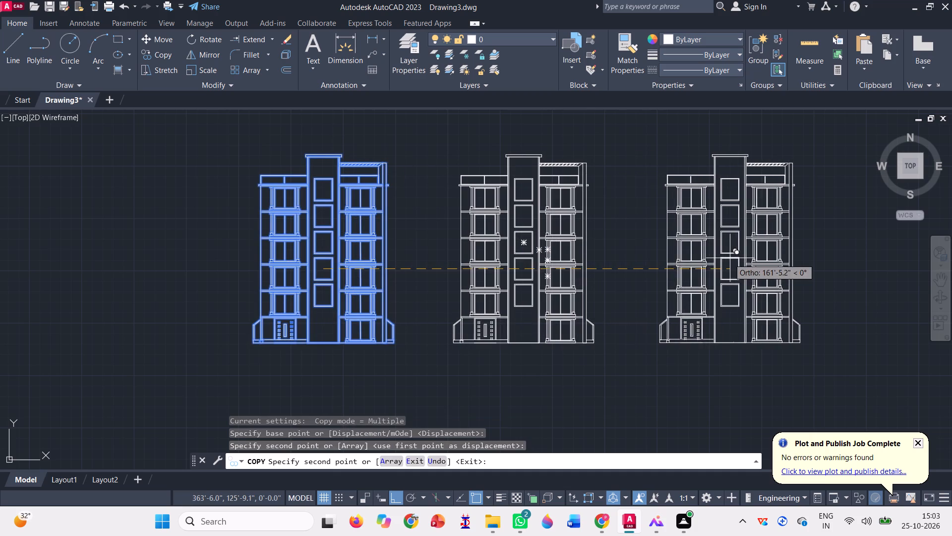
pyautogui.click(730, 256)
pyautogui.press('Escape')
# Set the colour of the elevation copy farthest from the original to black (0,0,0).
pyautogui.scroll(-2, 190, 306)
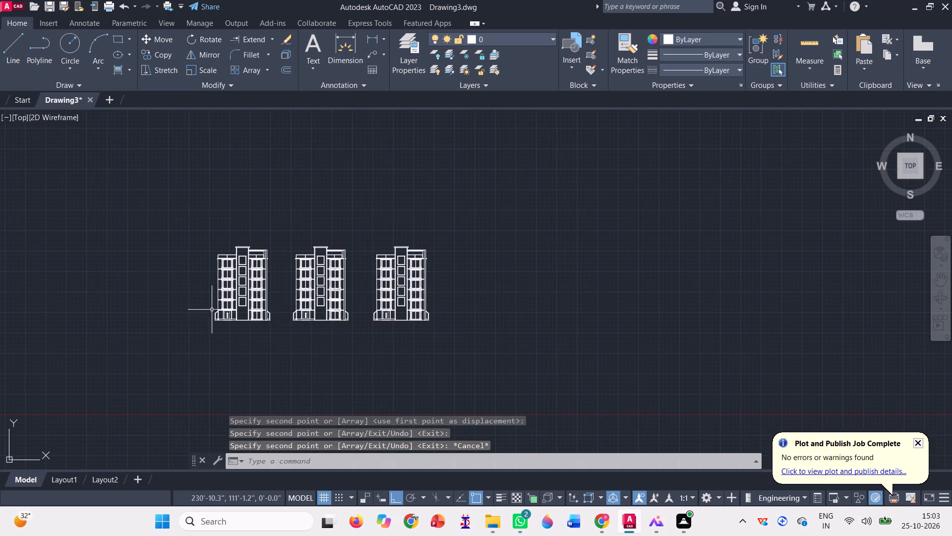
pyautogui.click(456, 338)
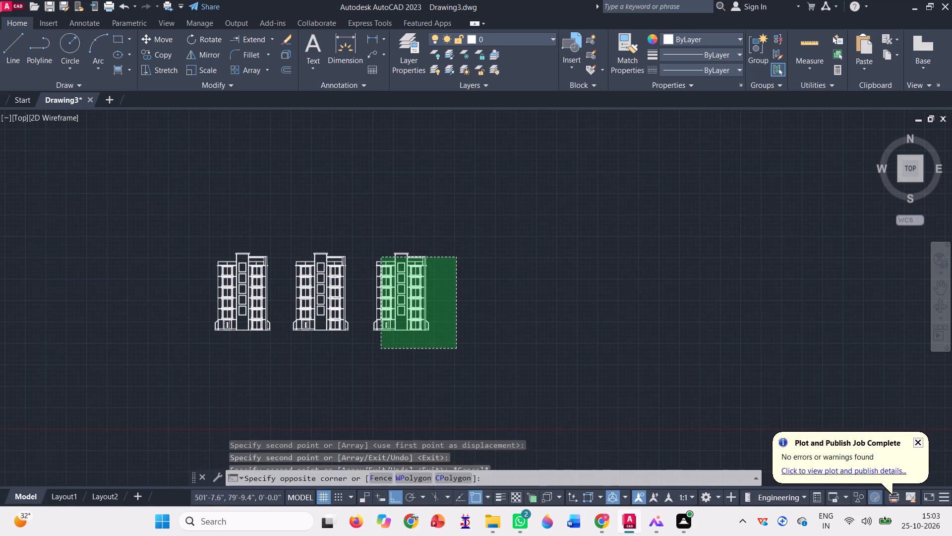
pyautogui.click(360, 228)
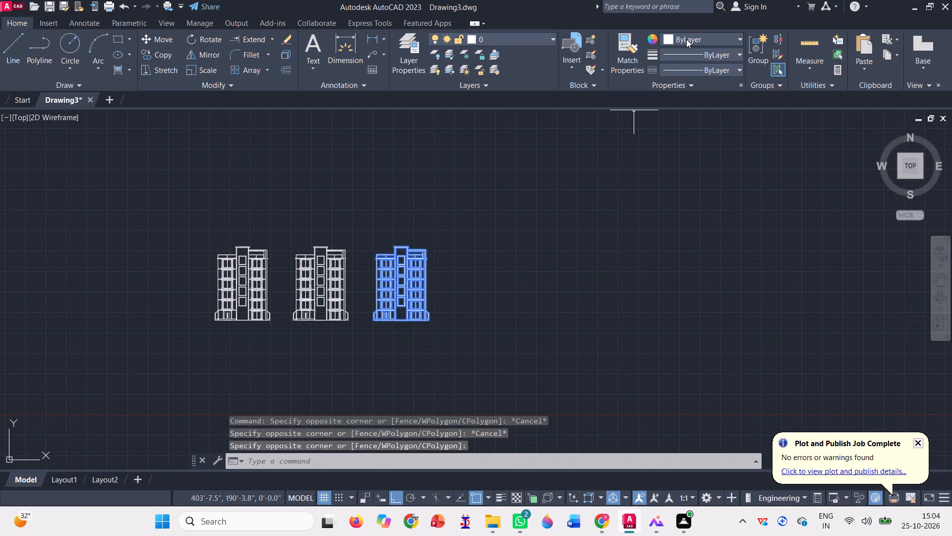
pyautogui.click(686, 35)
pyautogui.click(667, 80)
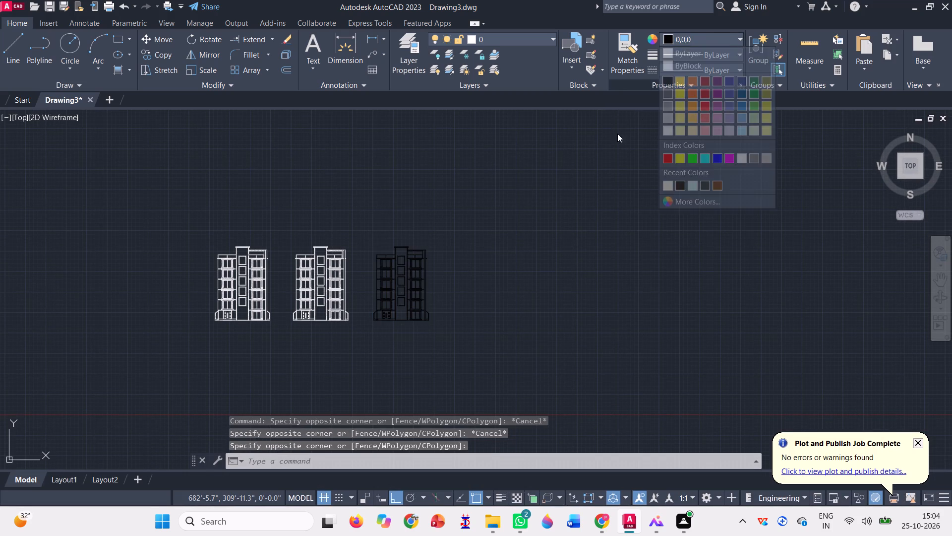
pyautogui.scroll(2, 213, 304)
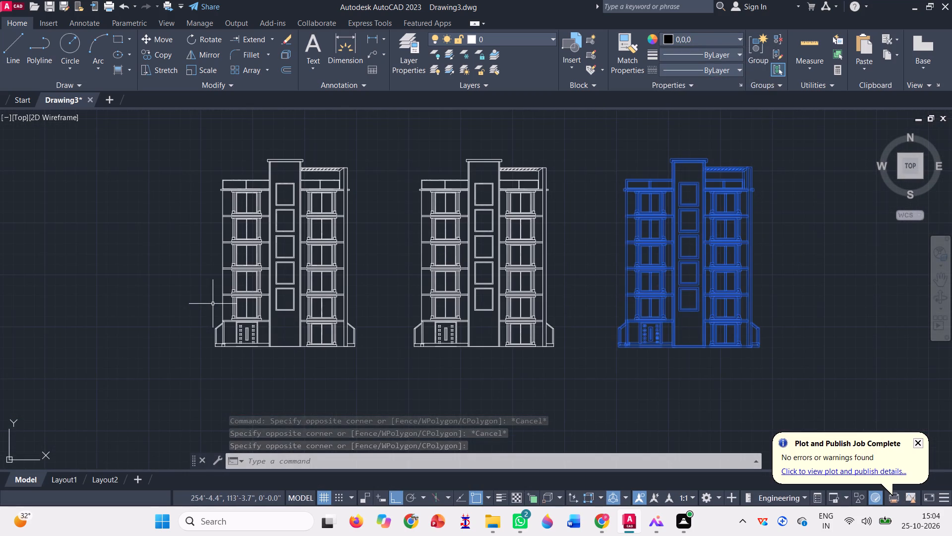
pyautogui.press('Escape')
# Start a hatch with the SOLID pattern and fill both wall panels beside the top-floor window above the original elevation's entrance.
pyautogui.scroll(1, 311, 230)
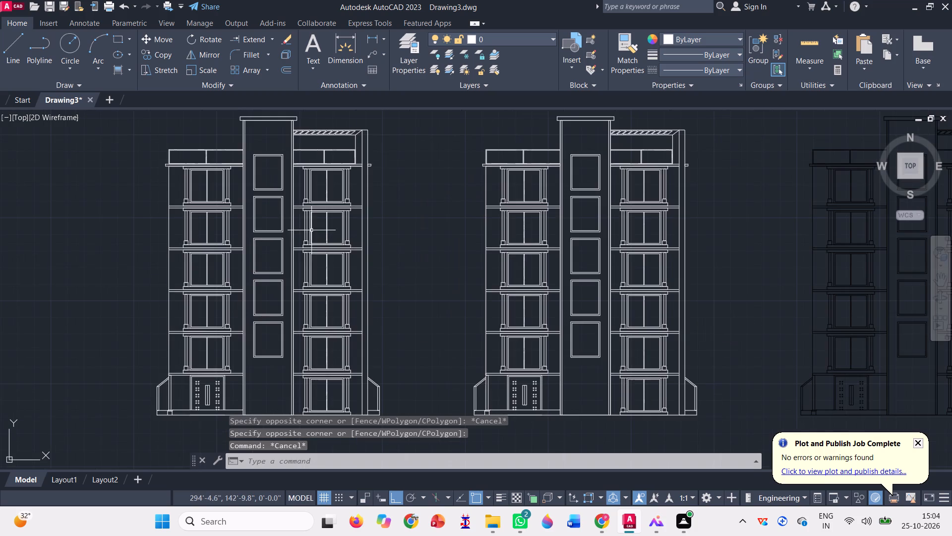
pyautogui.scroll(-1, 256, 248)
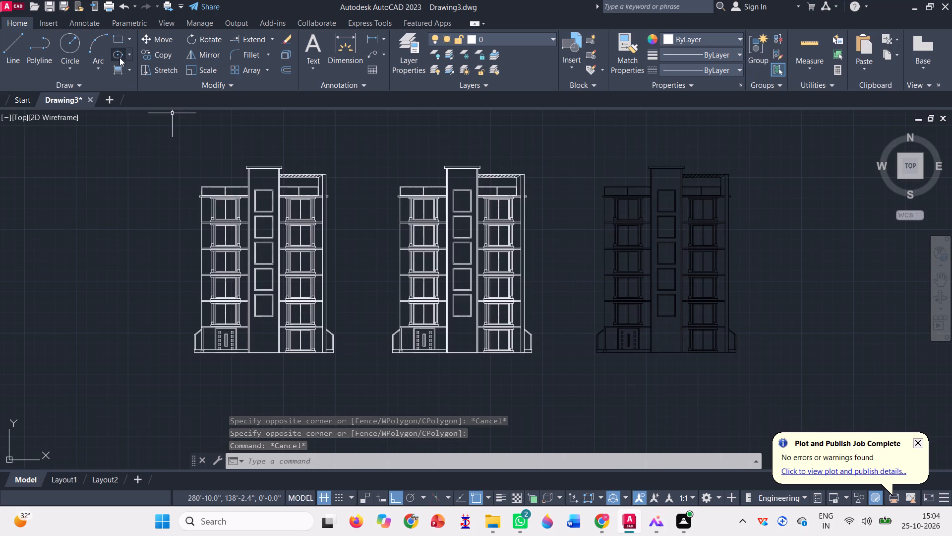
pyautogui.click(119, 63)
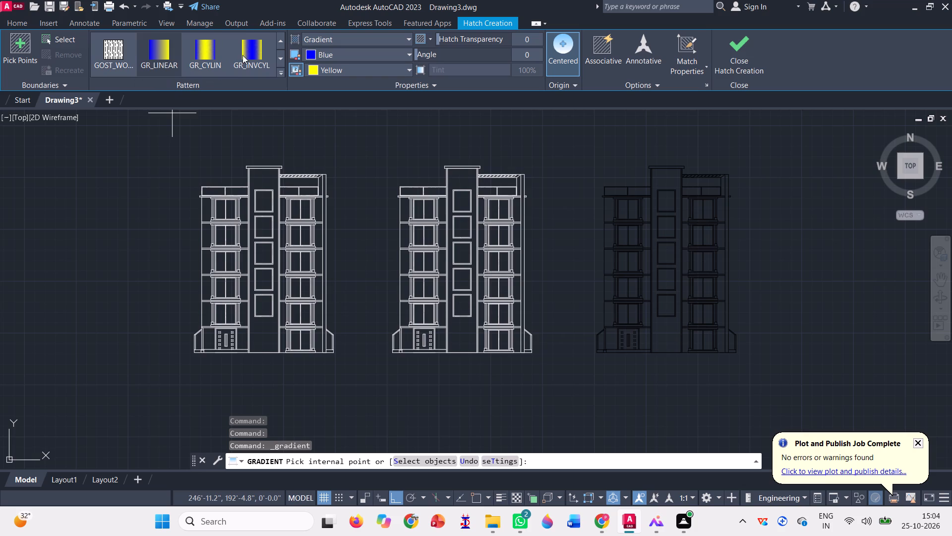
pyautogui.scroll(15, 194, 54)
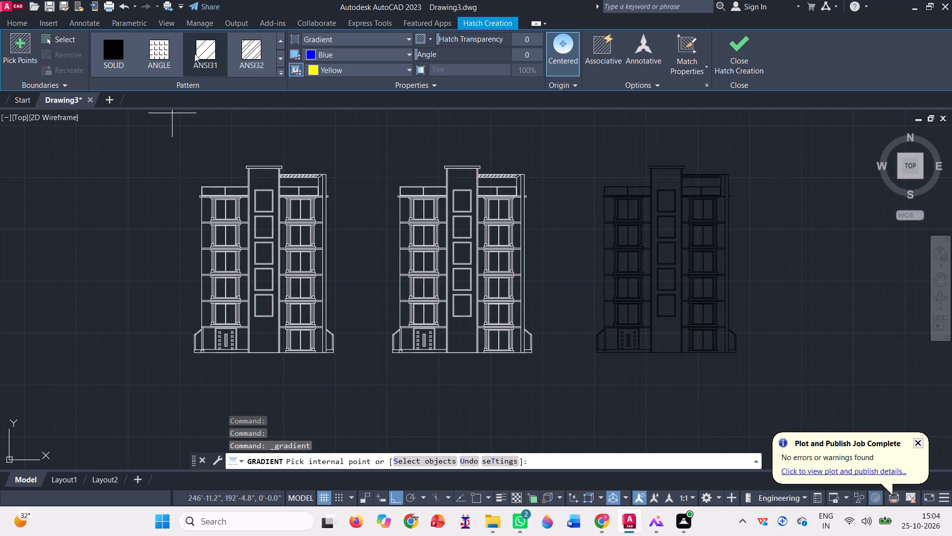
pyautogui.scroll(4, 194, 54)
pyautogui.click(129, 49)
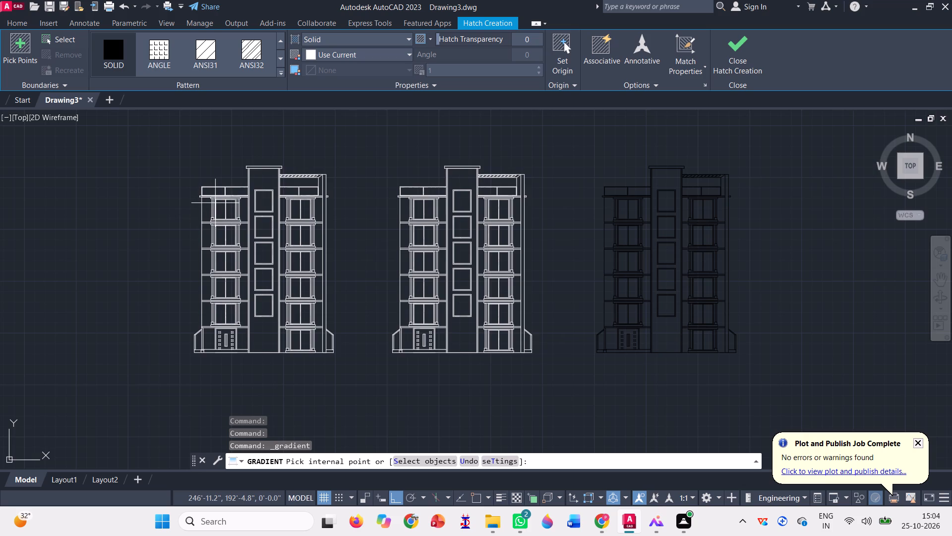
pyautogui.scroll(3, 215, 203)
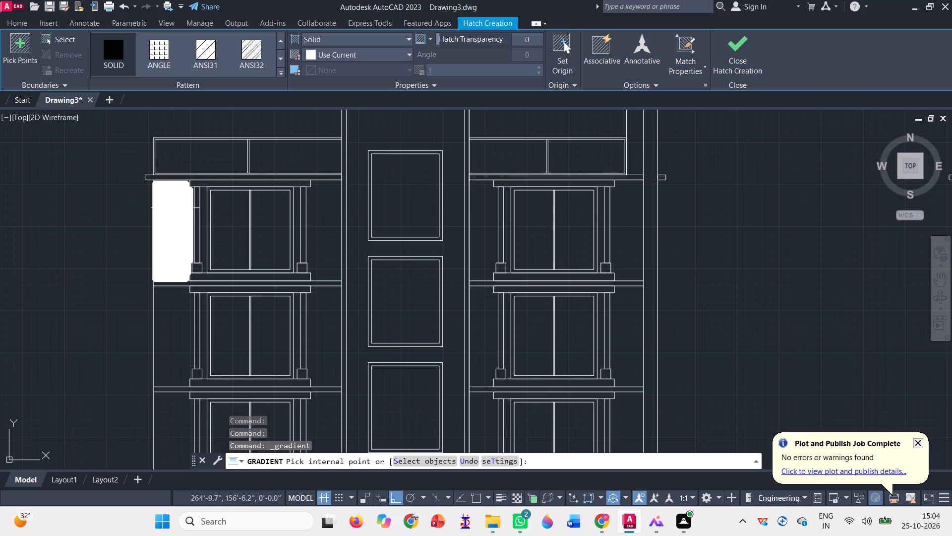
pyautogui.click(174, 205)
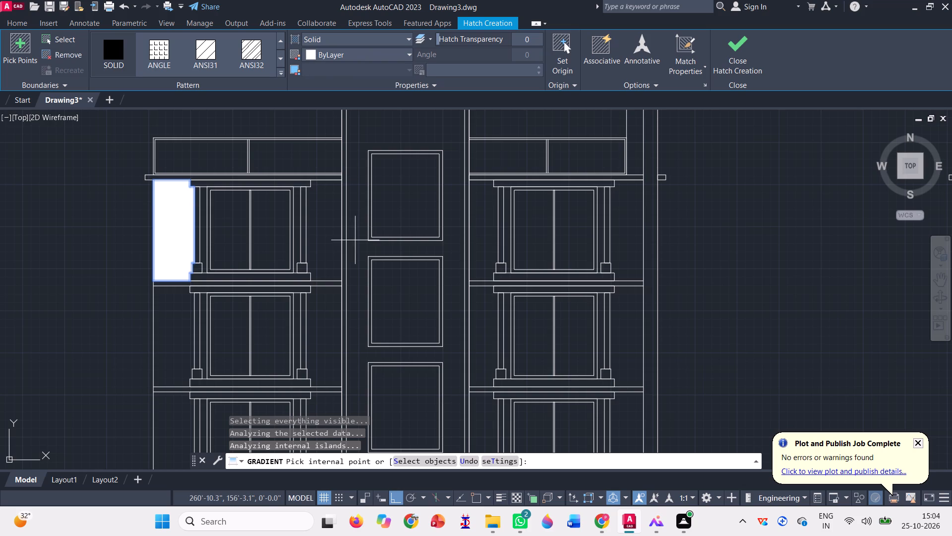
pyautogui.click(319, 210)
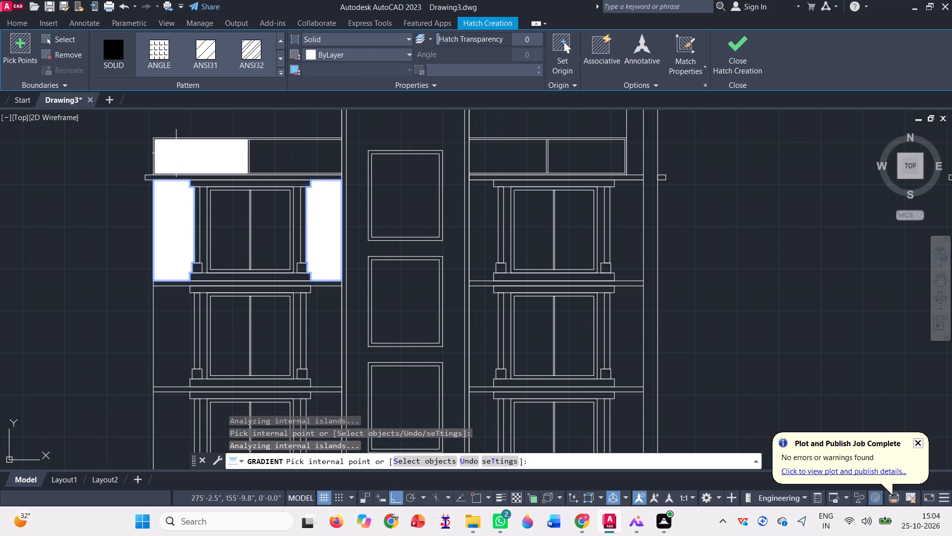
# Fill the wall panels on both sides of the second and third windows from the top in the entrance bay with solid hatch.
pyautogui.scroll(3, 176, 152)
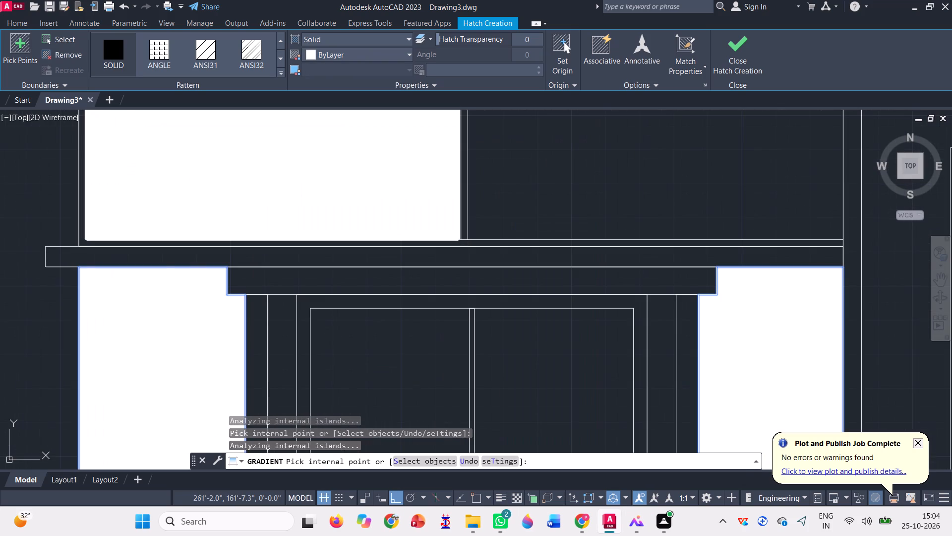
pyautogui.scroll(-3, 162, 203)
pyautogui.scroll(-5, 199, 187)
pyautogui.click(185, 310)
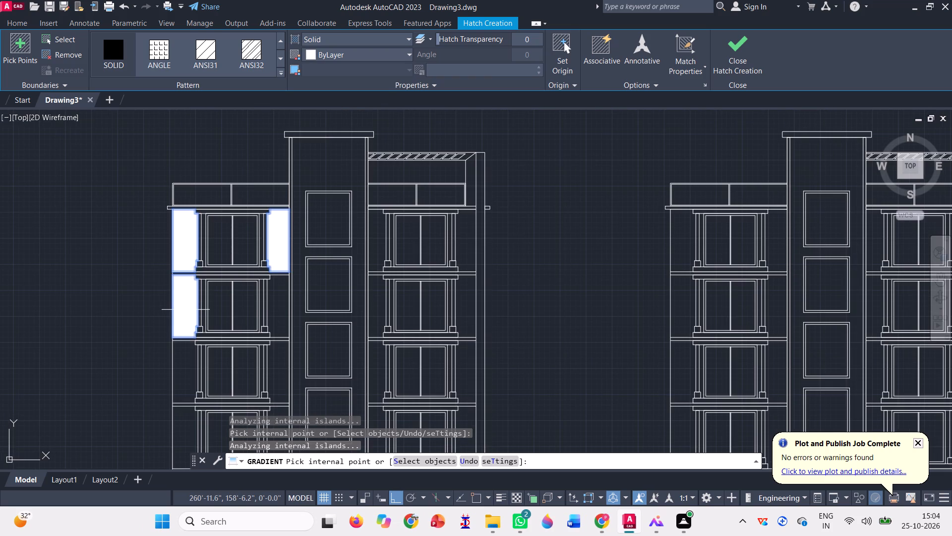
pyautogui.click(280, 307)
pyautogui.scroll(-2, 212, 198)
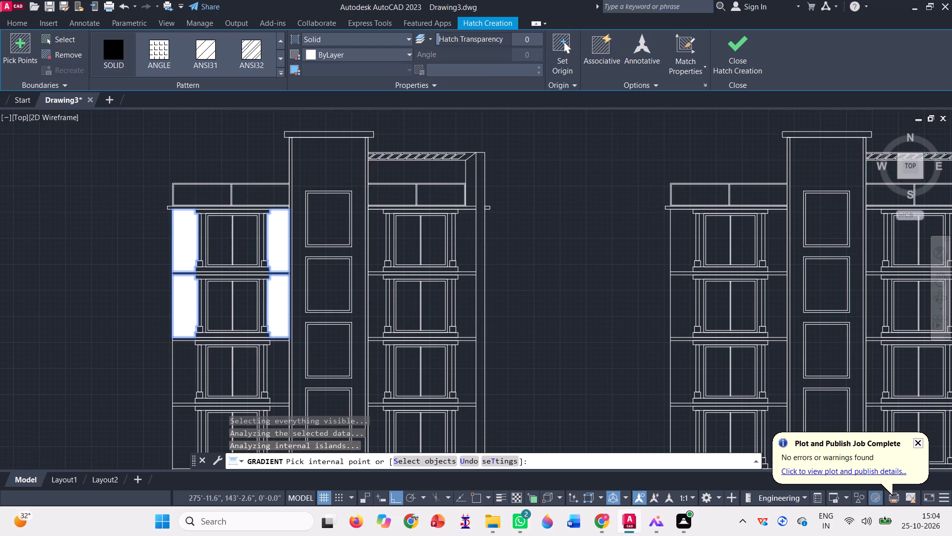
pyautogui.scroll(3, 226, 246)
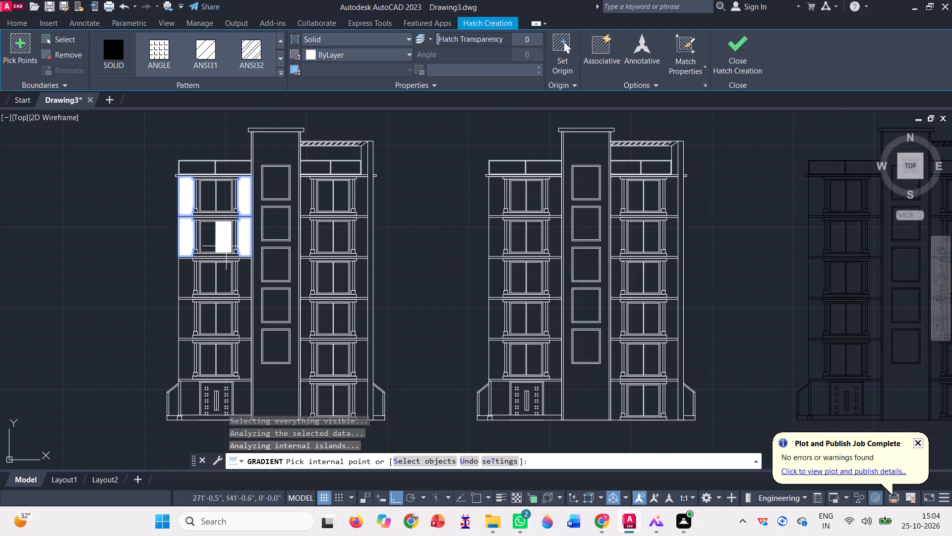
pyautogui.scroll(2, 222, 306)
pyautogui.click(124, 239)
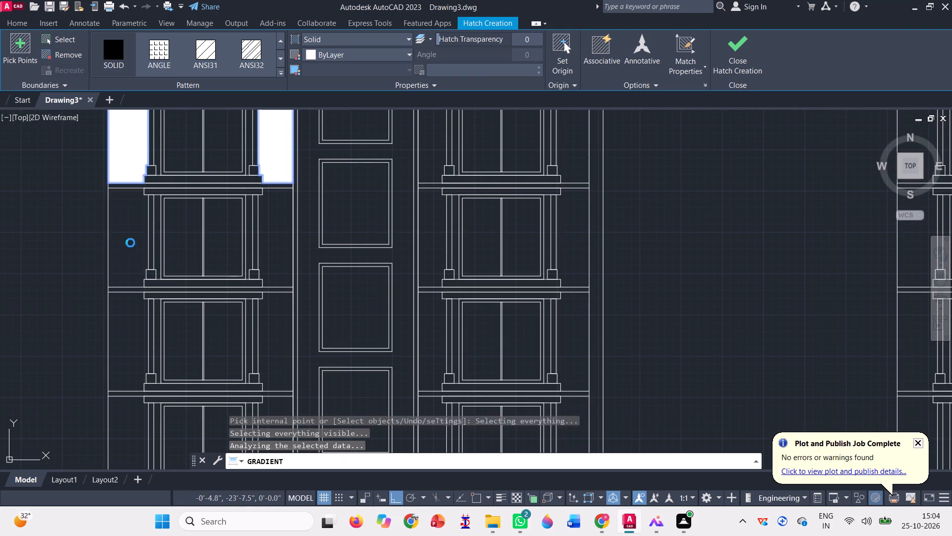
pyautogui.click(277, 223)
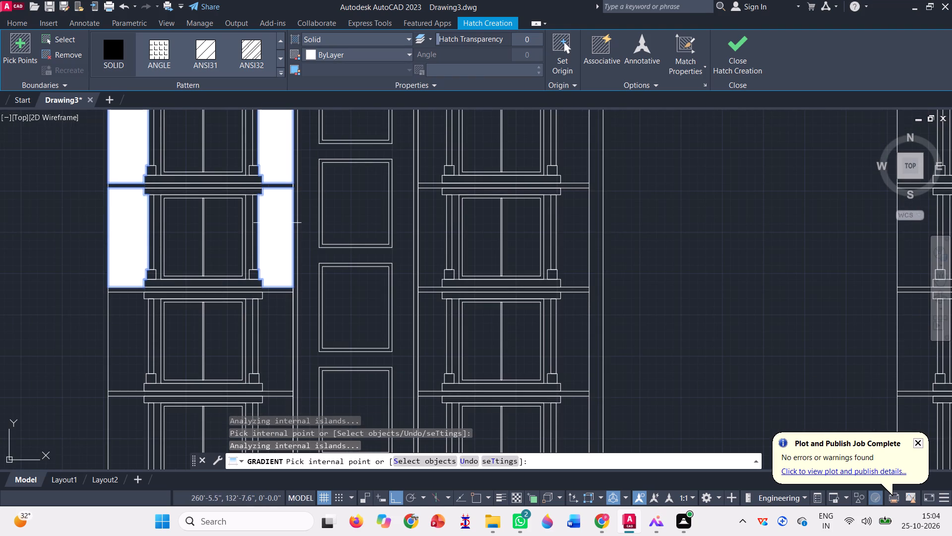
# Fill the wall panels on both sides of the two lowest upper-floor windows in the entrance bay with solid hatch.
pyautogui.click(276, 360)
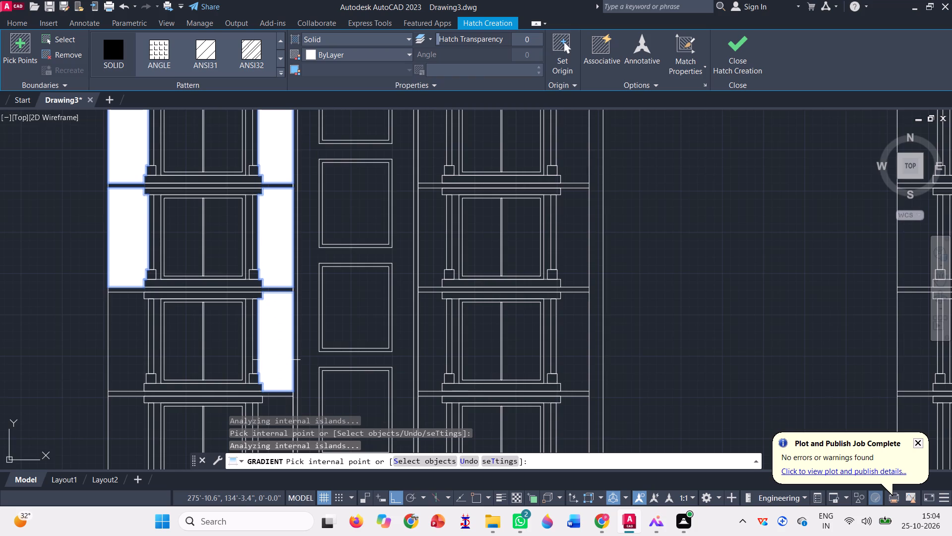
pyautogui.scroll(-2, 230, 252)
pyautogui.click(247, 332)
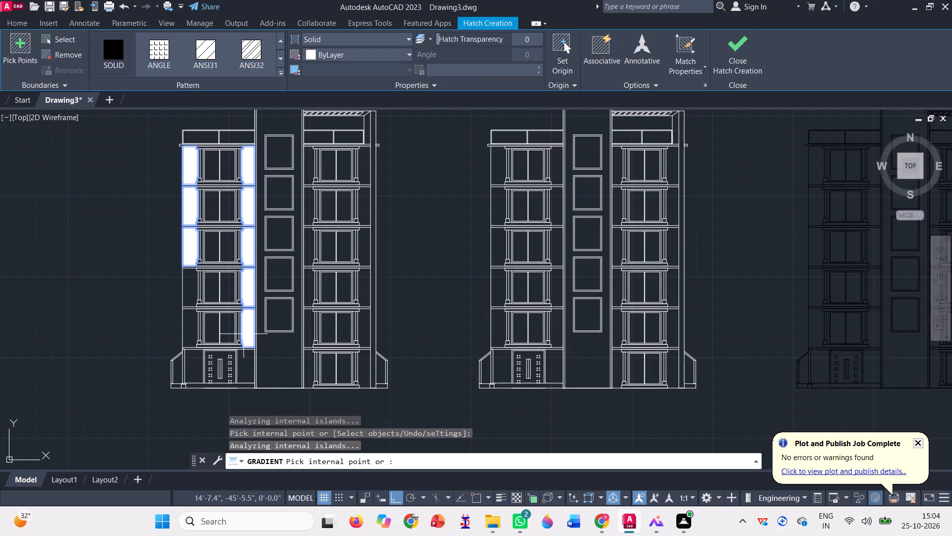
pyautogui.scroll(2, 194, 327)
pyautogui.click(194, 327)
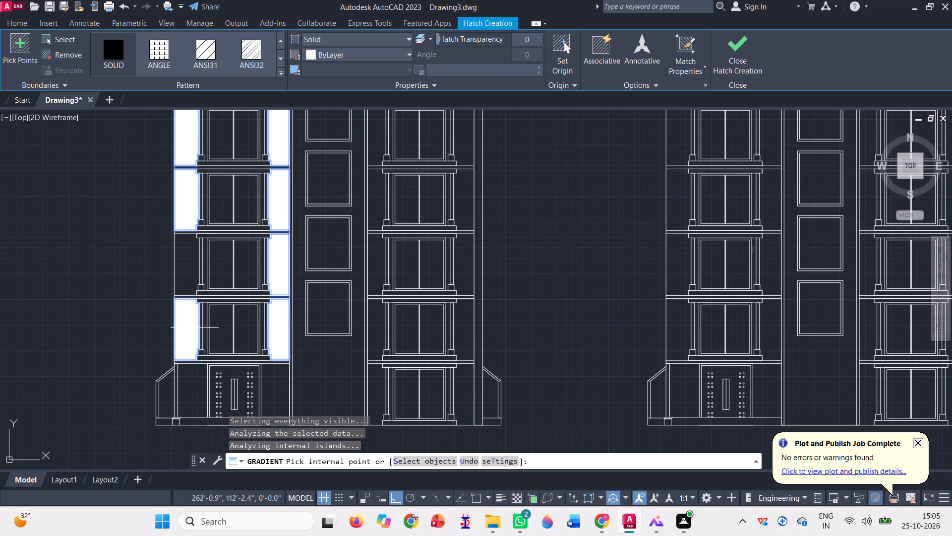
pyautogui.click(190, 262)
# Solid-hatch the wall panels on both sides of the top two windows in the bay across the central tower from the entrance.
pyautogui.scroll(-1, 180, 315)
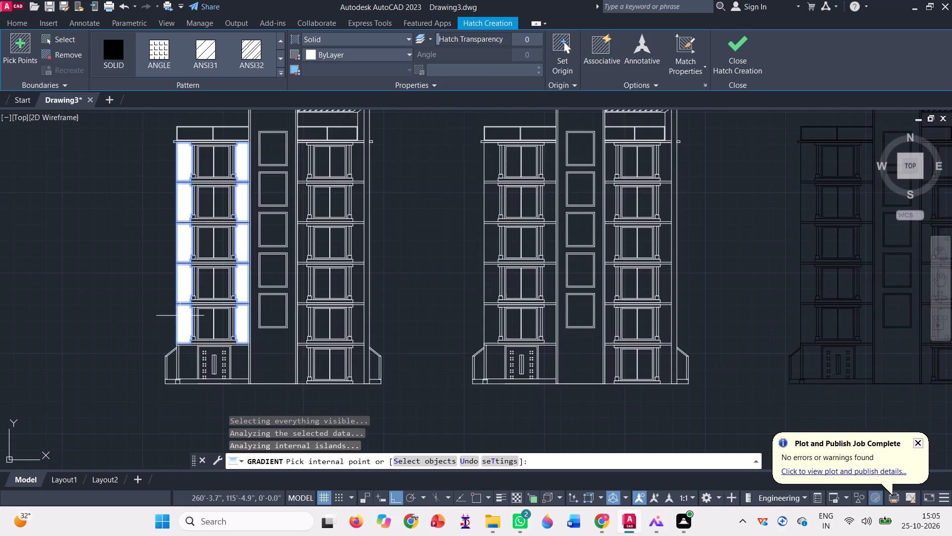
pyautogui.scroll(-1, 188, 318)
pyautogui.scroll(3, 262, 209)
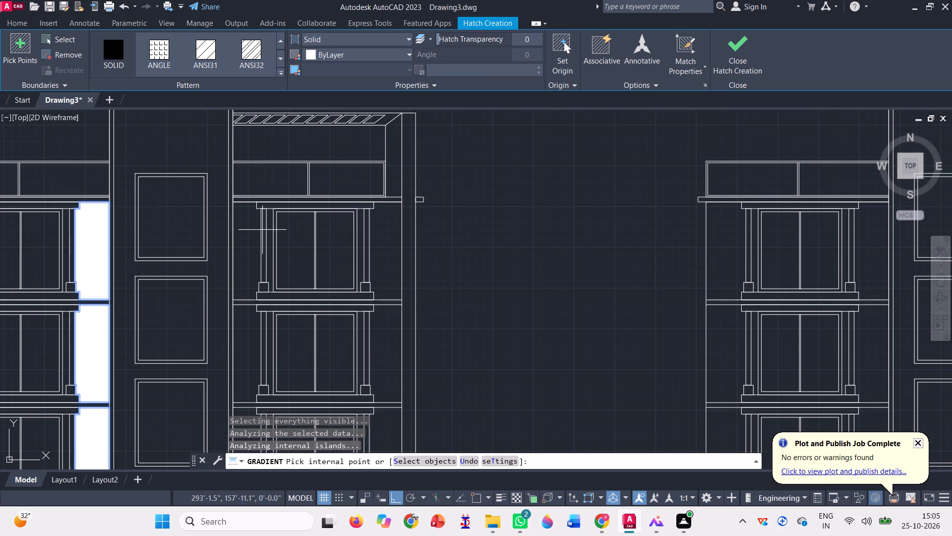
pyautogui.click(252, 224)
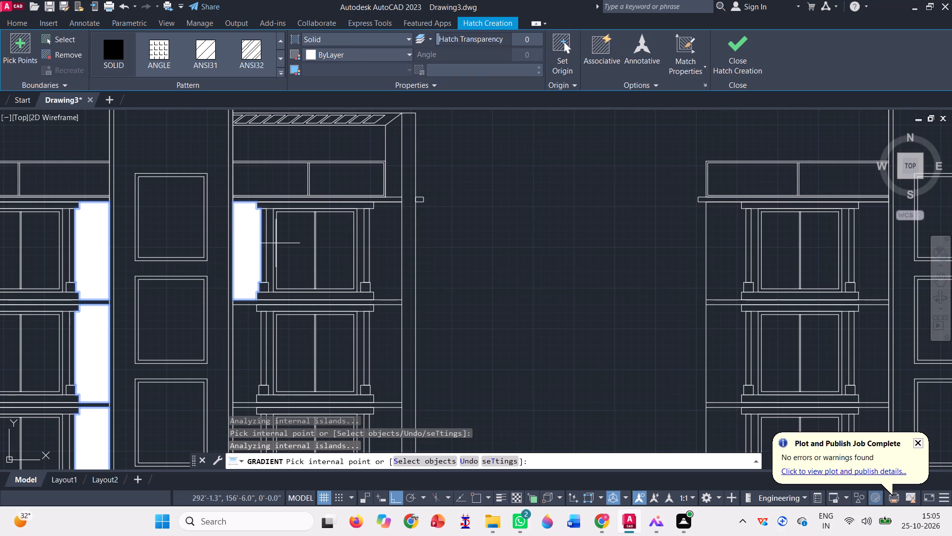
pyautogui.click(384, 248)
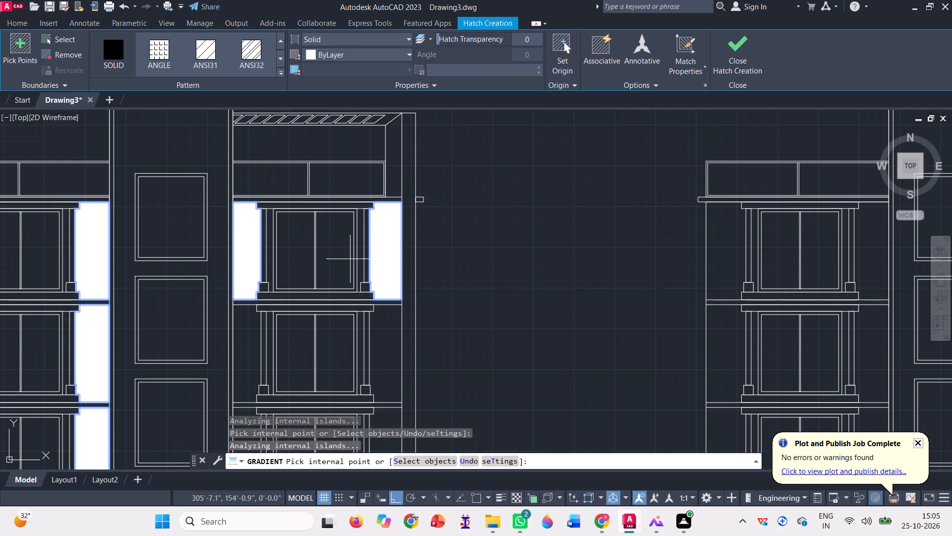
pyautogui.scroll(-1, 256, 208)
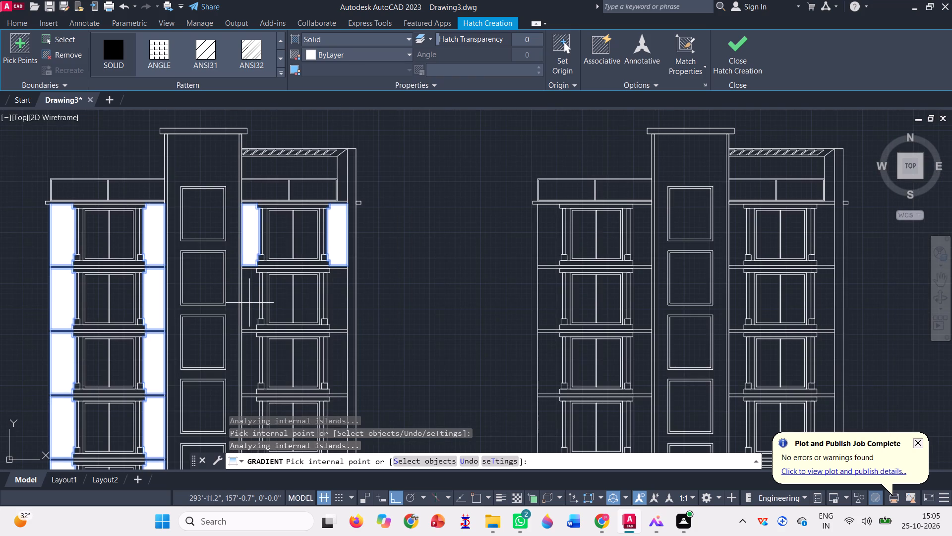
pyautogui.click(249, 301)
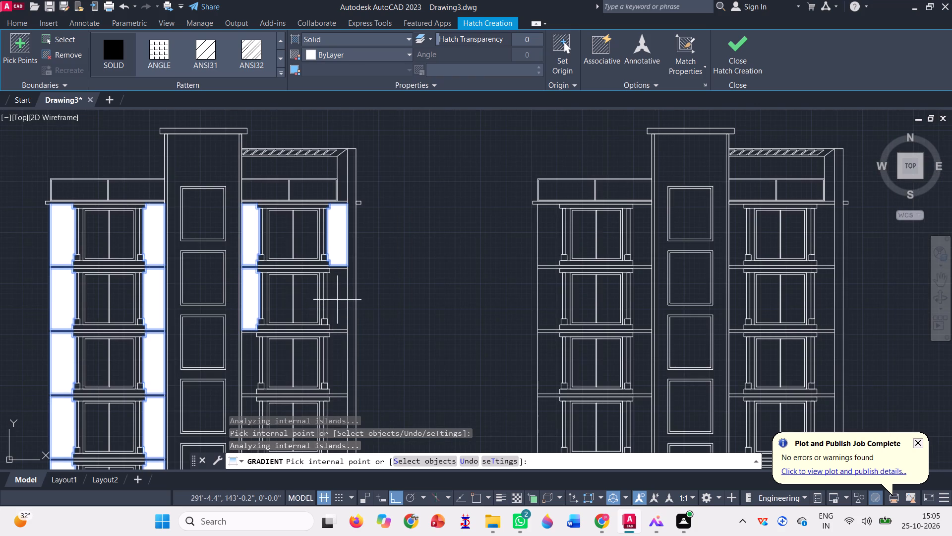
pyautogui.click(338, 298)
# Solid-hatch the wall panels beside the third, fourth and fifth windows from the top in the bay across the tower from the entrance.
pyautogui.scroll(-2, 258, 267)
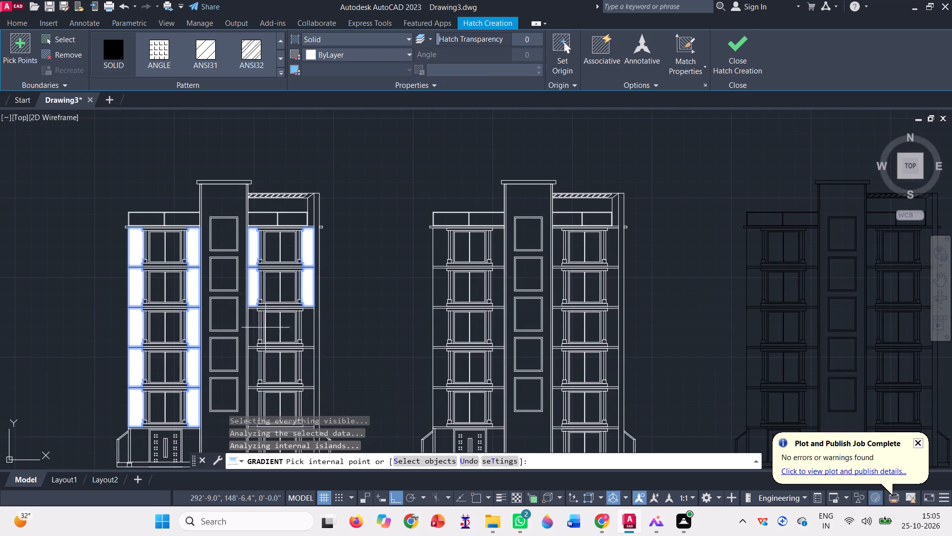
pyautogui.click(253, 331)
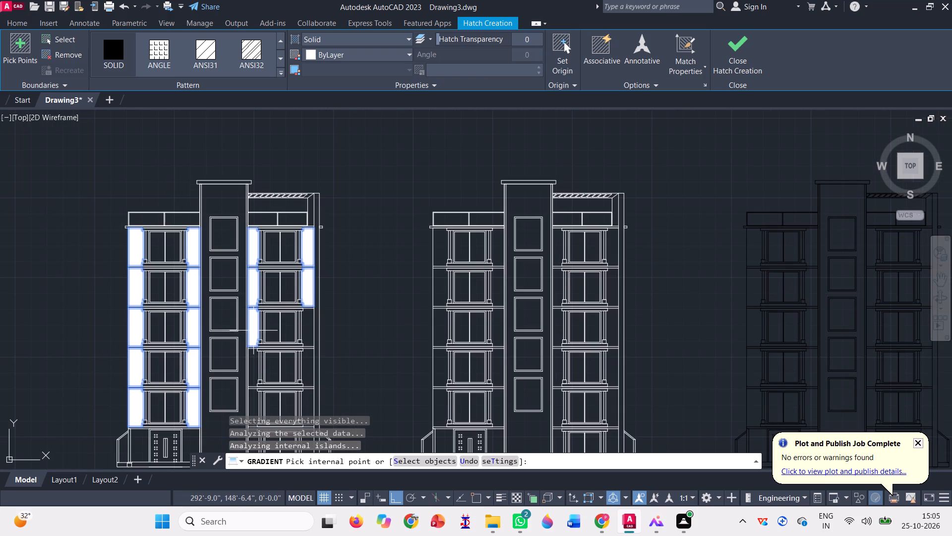
pyautogui.click(309, 323)
pyautogui.scroll(-1, 252, 272)
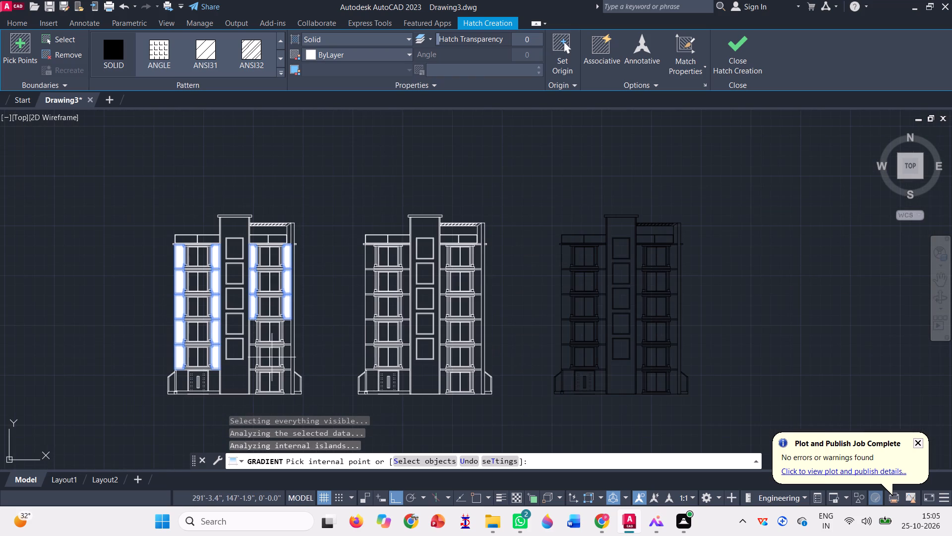
pyautogui.scroll(1, 272, 356)
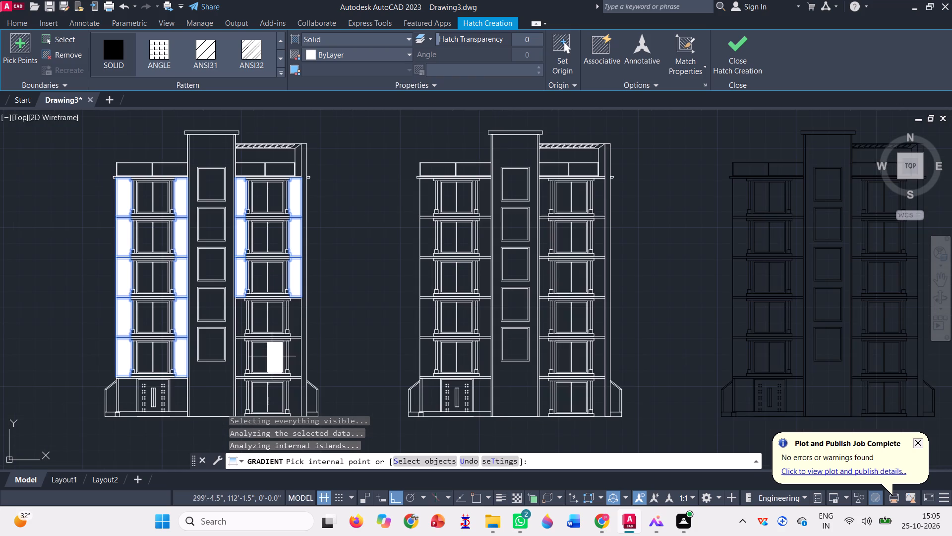
pyautogui.scroll(1, 257, 328)
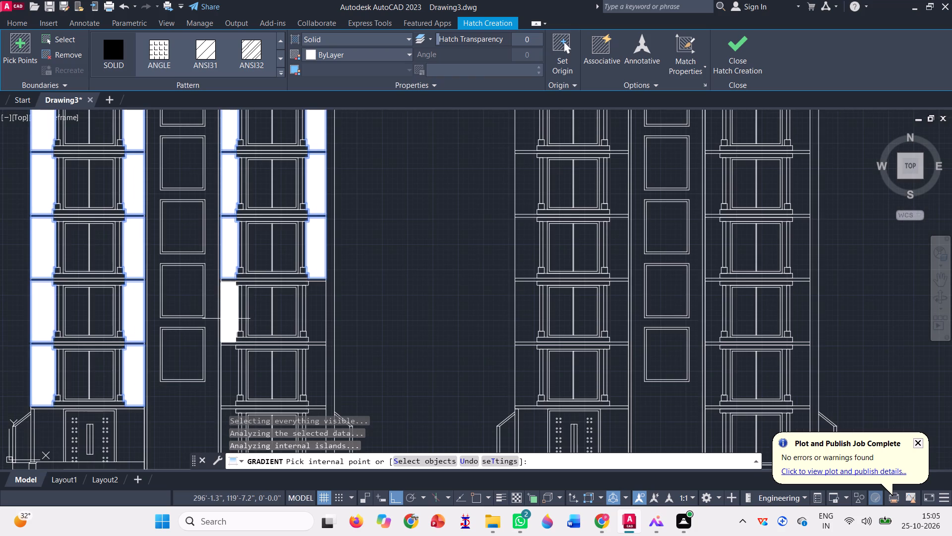
pyautogui.click(225, 315)
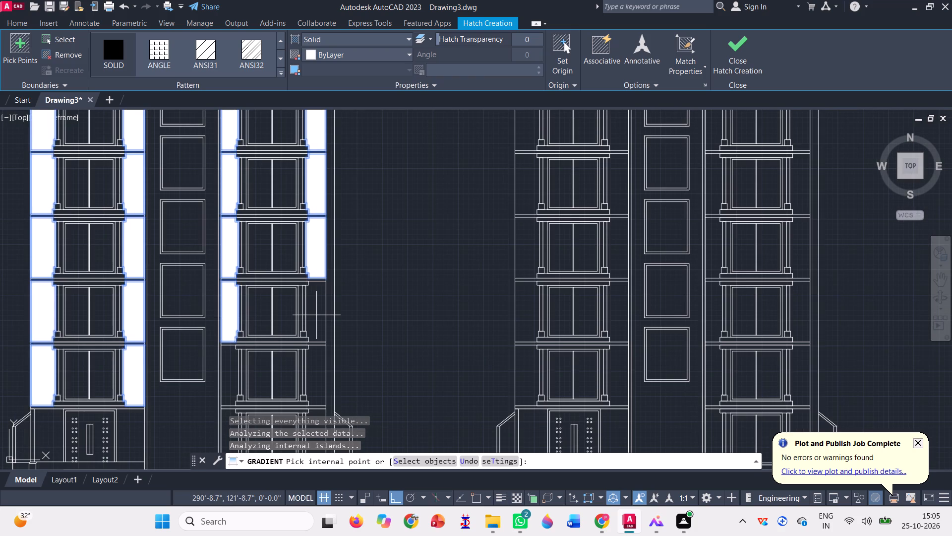
pyautogui.click(320, 315)
pyautogui.scroll(-1, 286, 262)
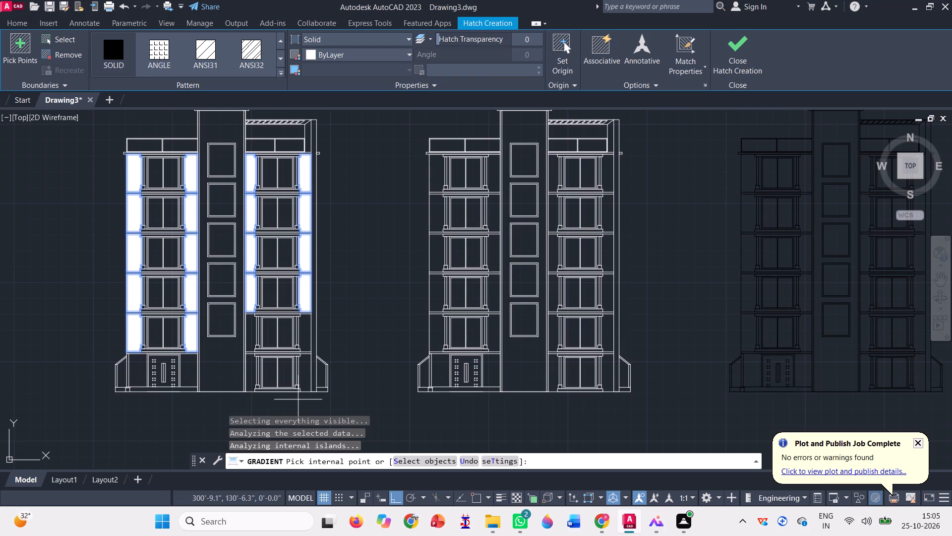
pyautogui.scroll(1, 298, 400)
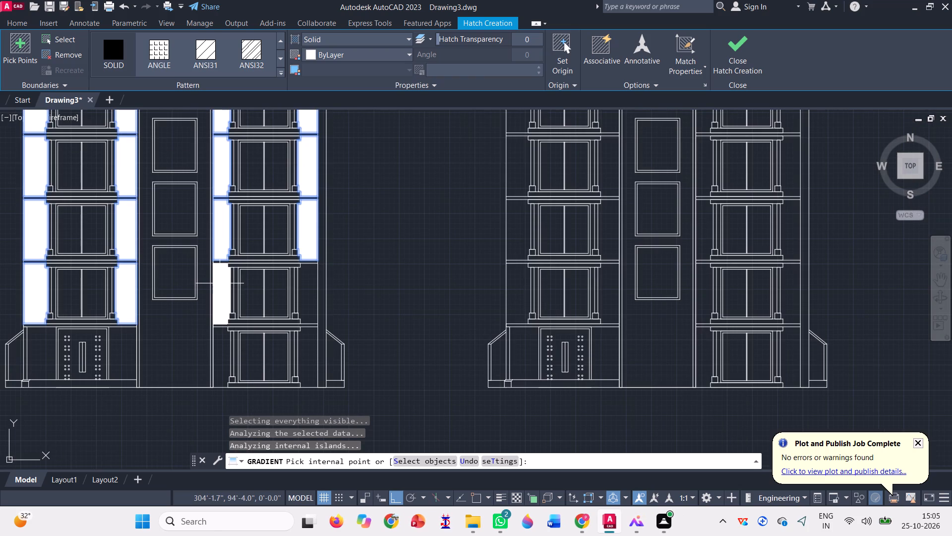
pyautogui.click(220, 283)
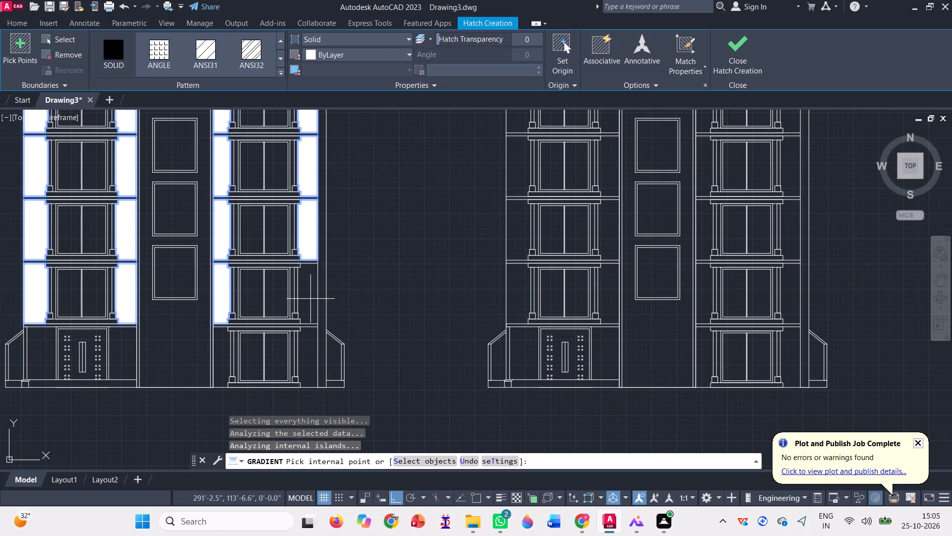
pyautogui.click(310, 294)
# Solid-hatch the wall panels on both sides of the ground-floor window in the bay across the tower from the entrance.
pyautogui.scroll(-1, 301, 259)
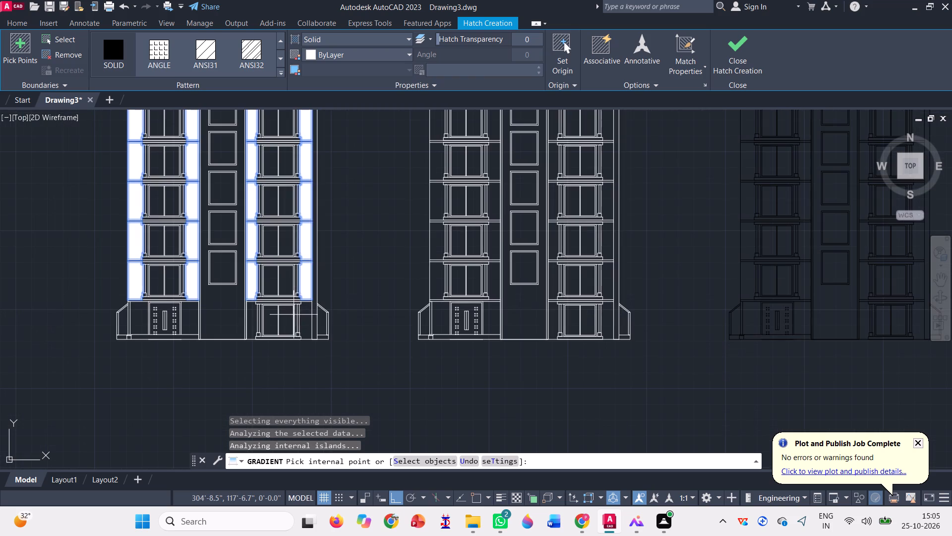
pyautogui.scroll(1, 278, 343)
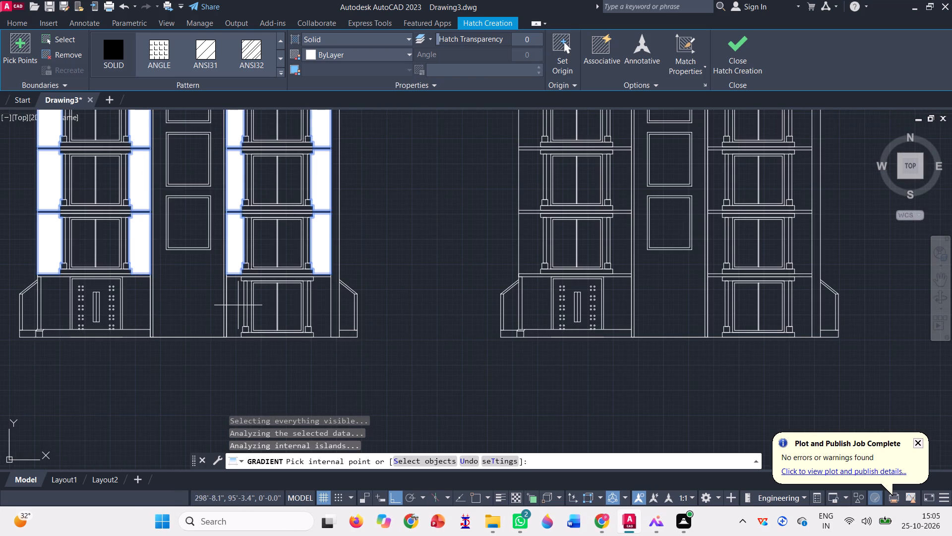
pyautogui.click(237, 300)
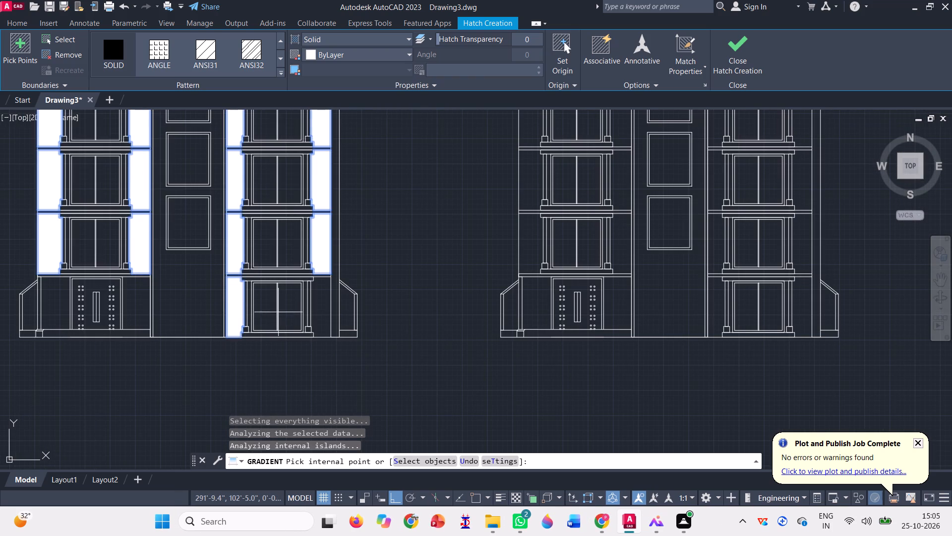
pyautogui.click(313, 308)
pyautogui.scroll(-1, 377, 291)
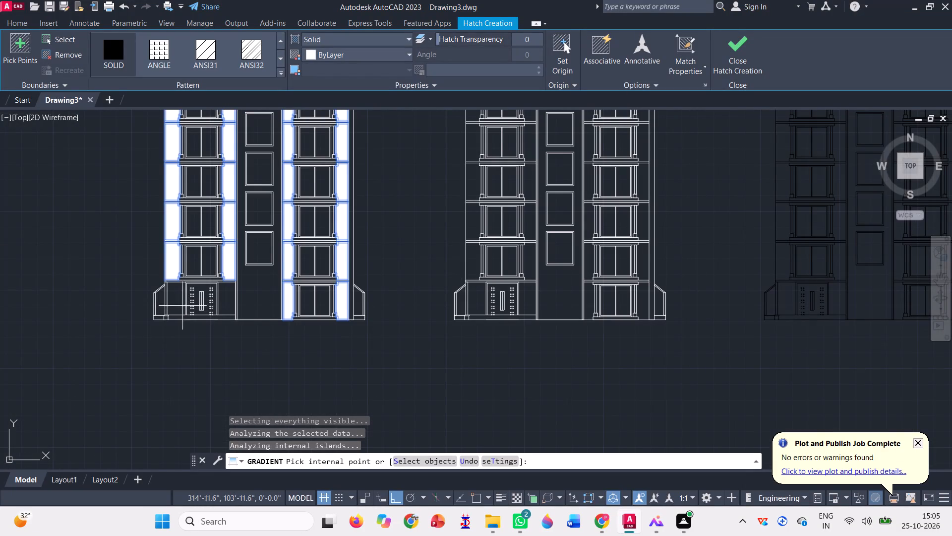
# Solid-hatch the narrow vertical strip at the outer edge of the ground-floor entrance wall and finish the hatch.
pyautogui.scroll(5, 174, 294)
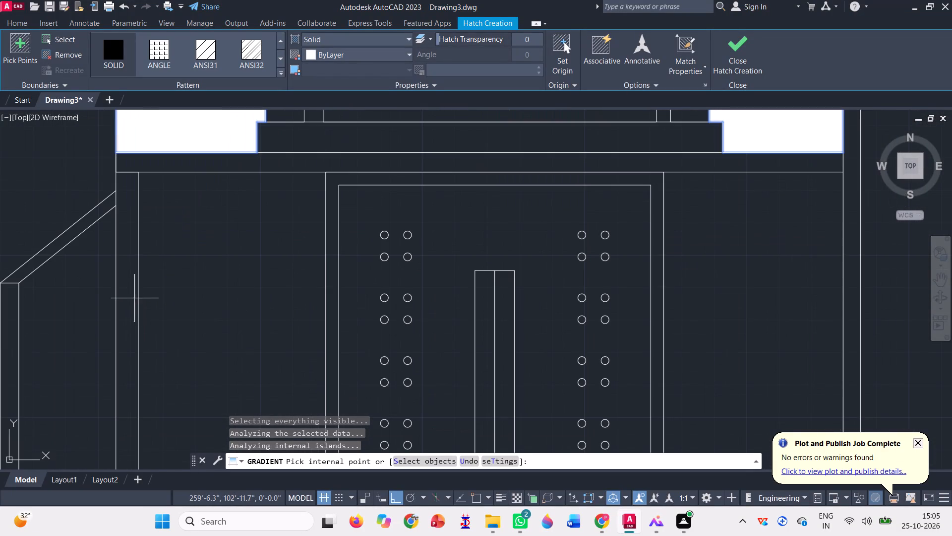
pyautogui.click(129, 293)
pyautogui.scroll(-3, 143, 289)
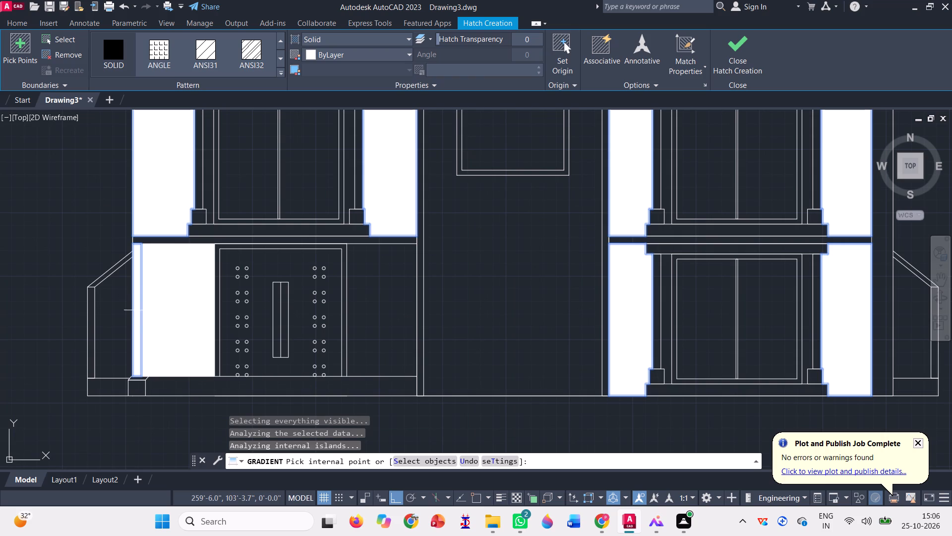
pyautogui.scroll(-5, 247, 343)
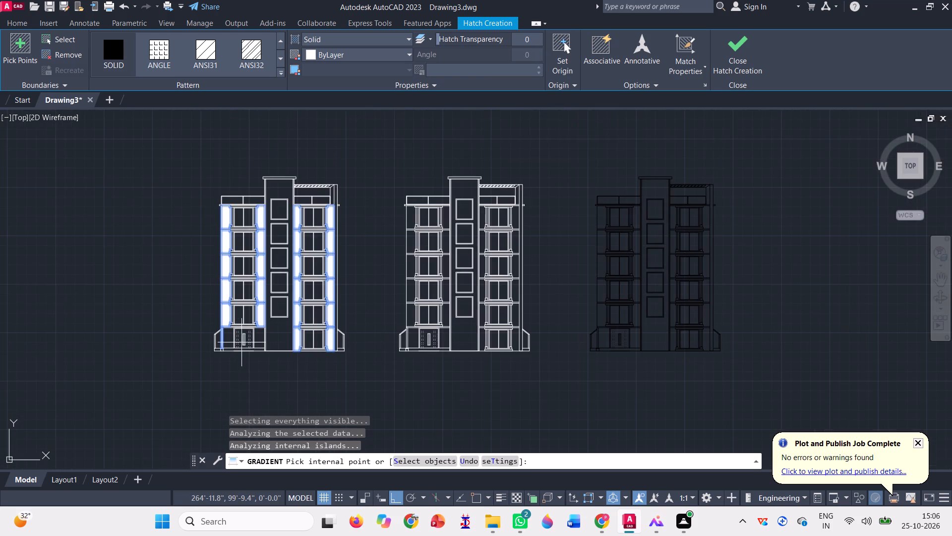
pyautogui.scroll(3, 337, 213)
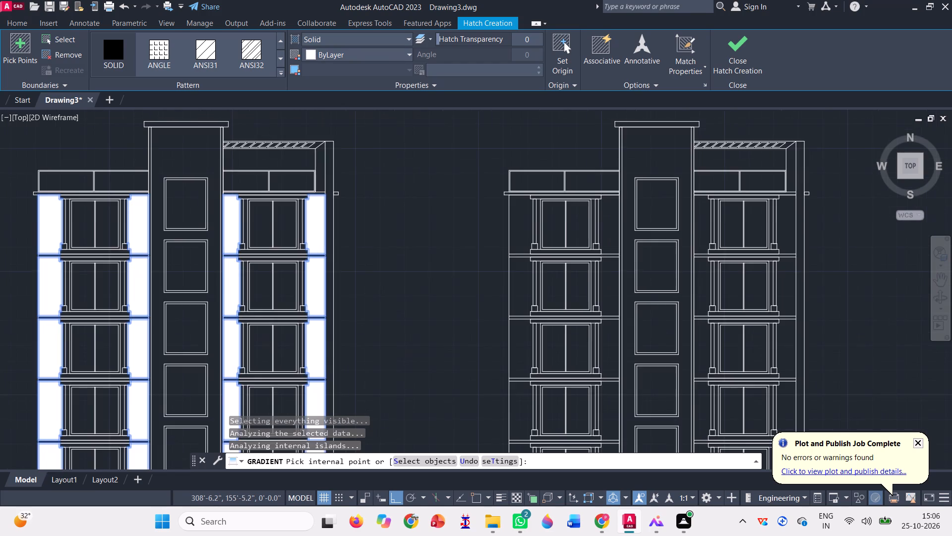
pyautogui.scroll(-1, 330, 232)
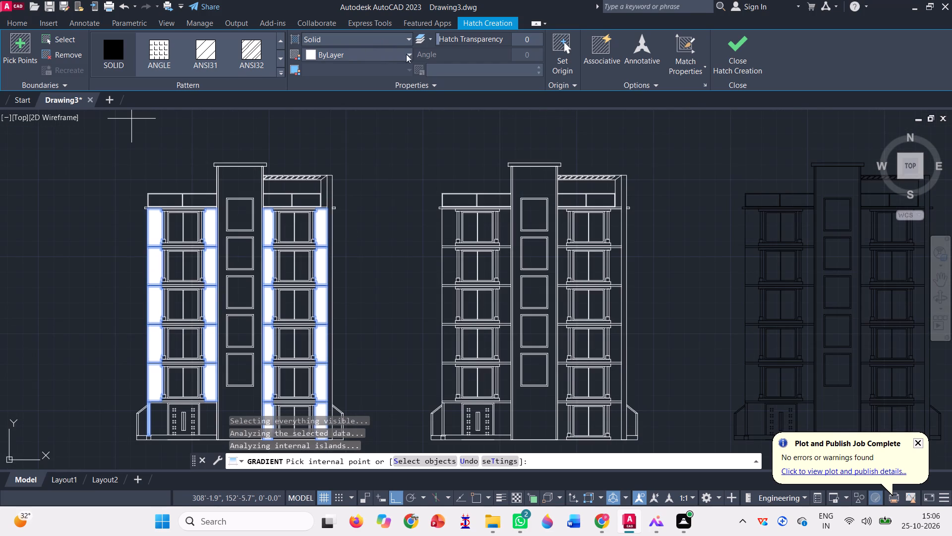
pyautogui.click(739, 62)
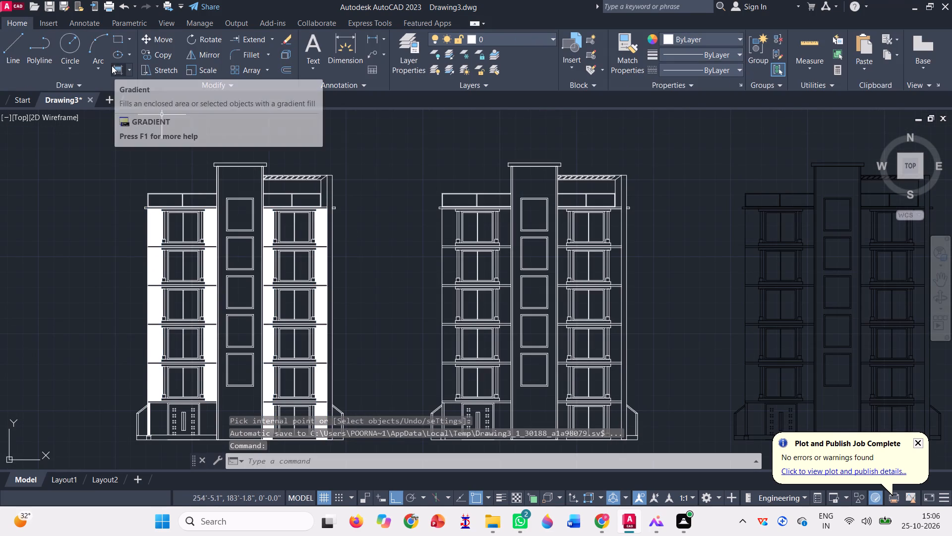
# Start a new solid hatch in grey 147,149,152 and fill the cap slab on top of the central tower.
pyautogui.click(113, 66)
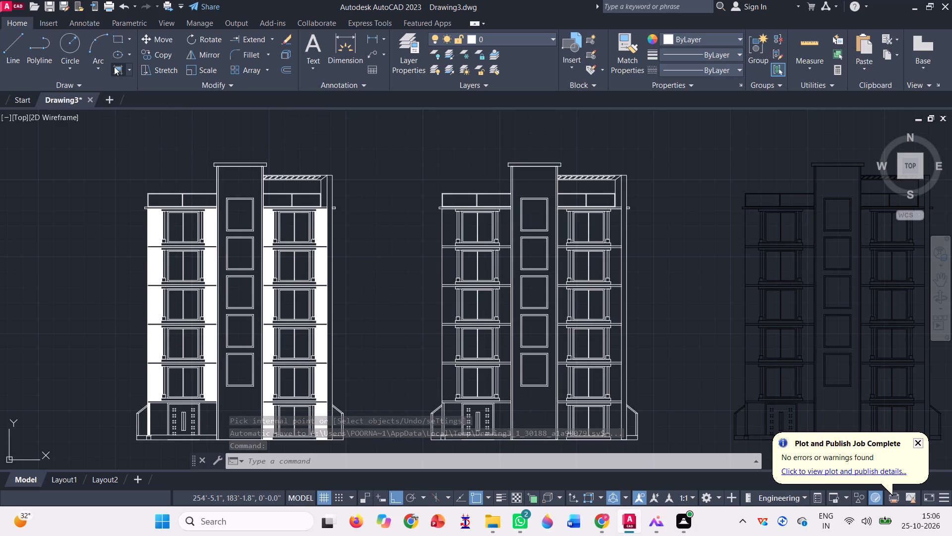
pyautogui.scroll(2, 149, 47)
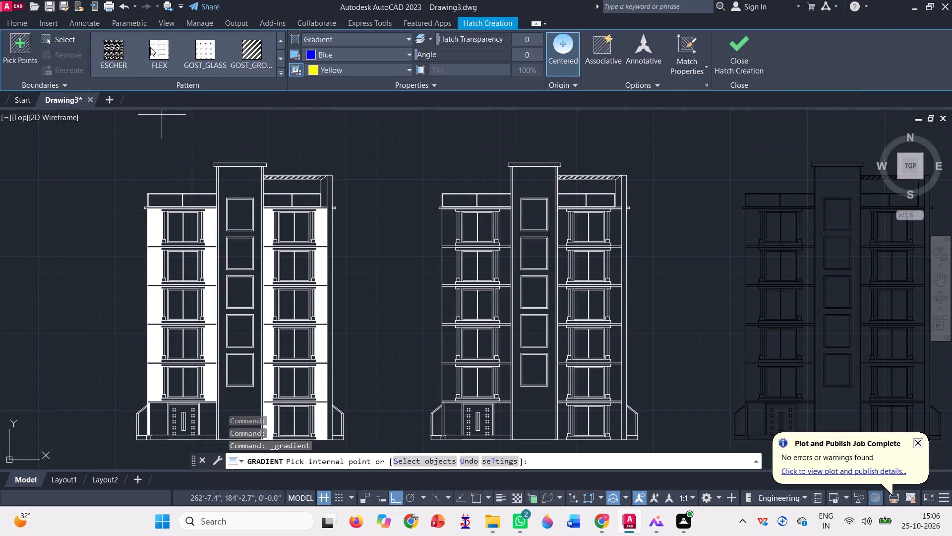
pyautogui.scroll(9, 150, 47)
pyautogui.click(109, 49)
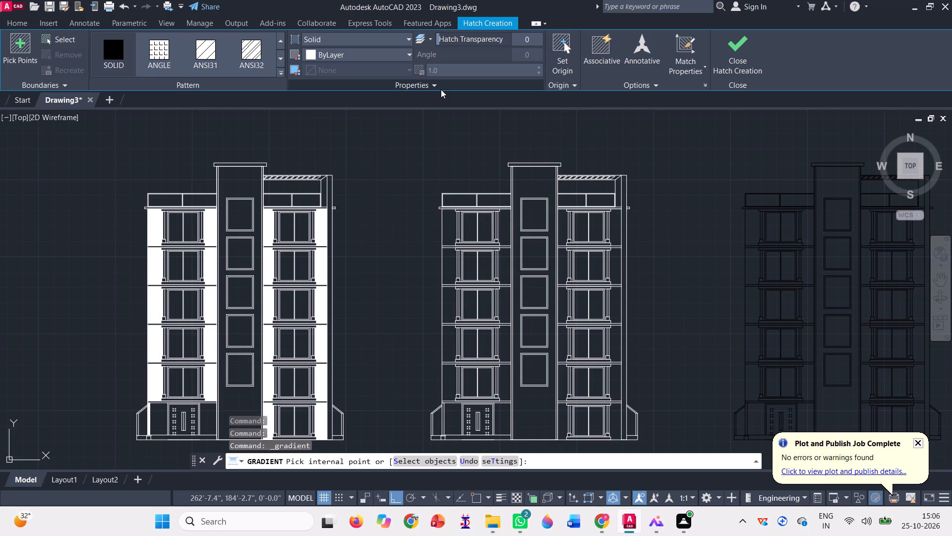
pyautogui.click(381, 55)
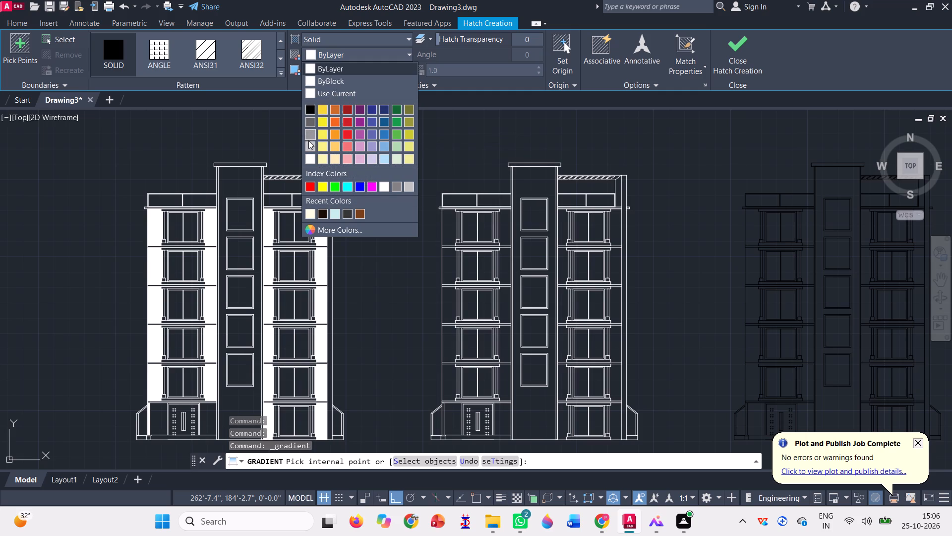
pyautogui.click(310, 134)
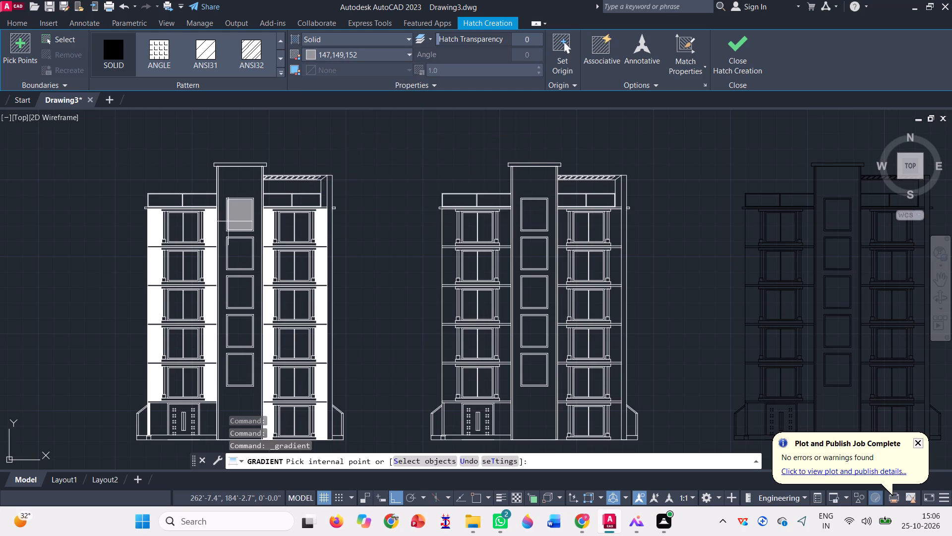
pyautogui.scroll(3, 230, 147)
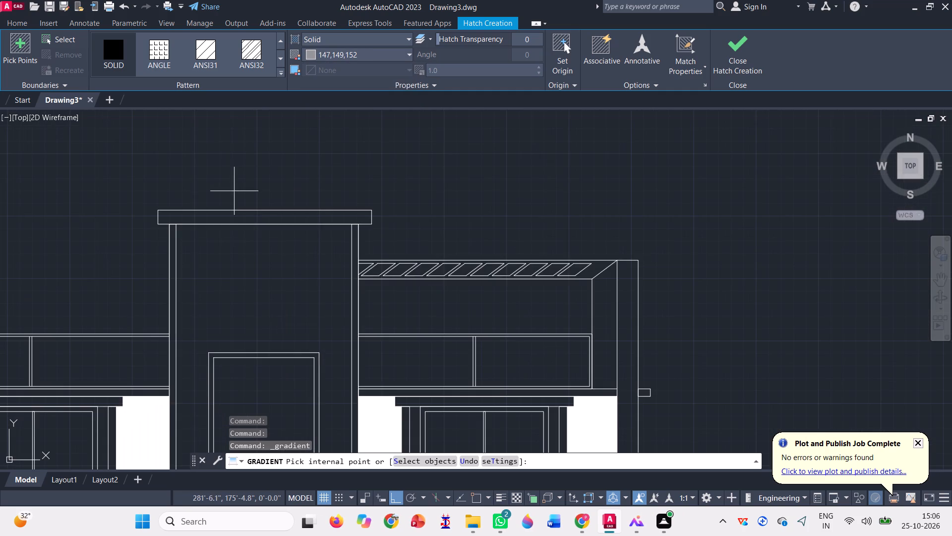
pyautogui.scroll(2, 231, 209)
pyautogui.click(216, 219)
pyautogui.scroll(-3, 230, 196)
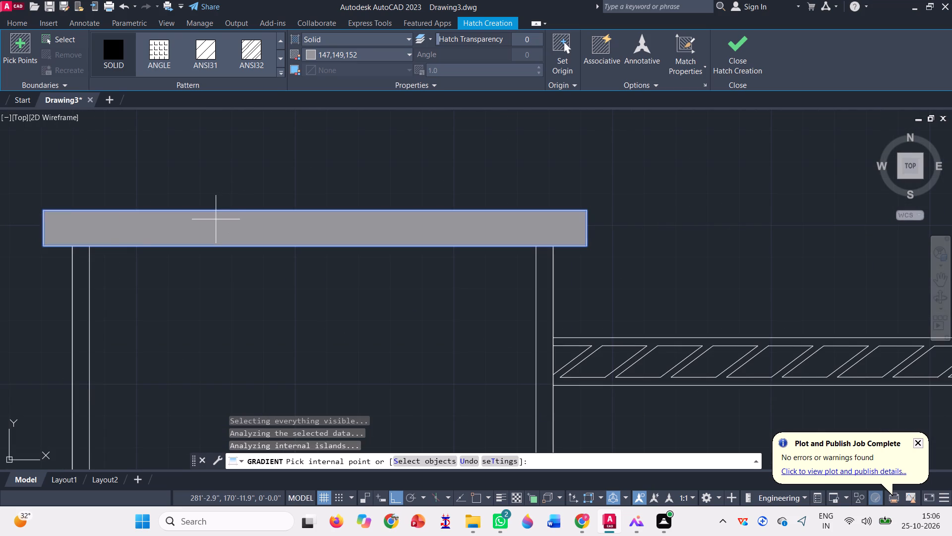
pyautogui.scroll(-4, 230, 195)
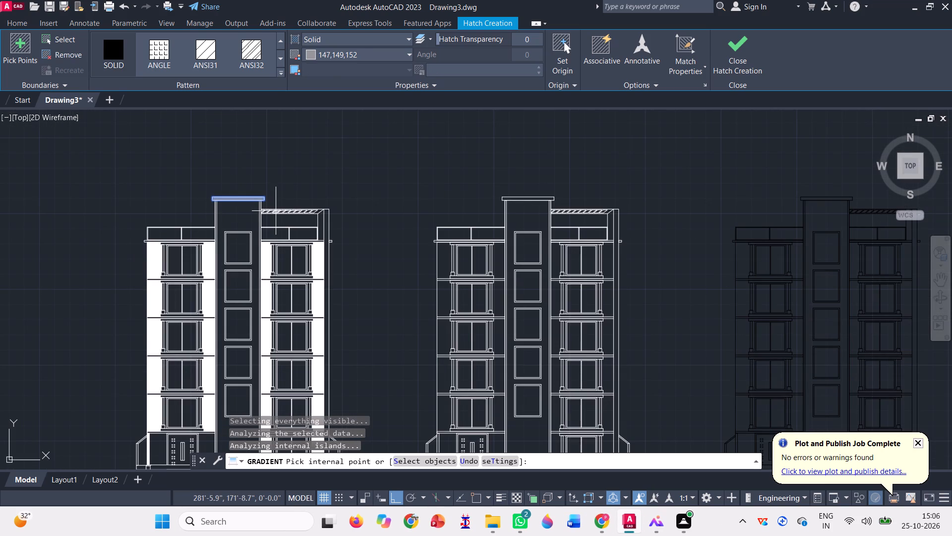
# Fill the lintel band above the top window of the entrance bay with the grey solid hatch.
pyautogui.scroll(6, 301, 203)
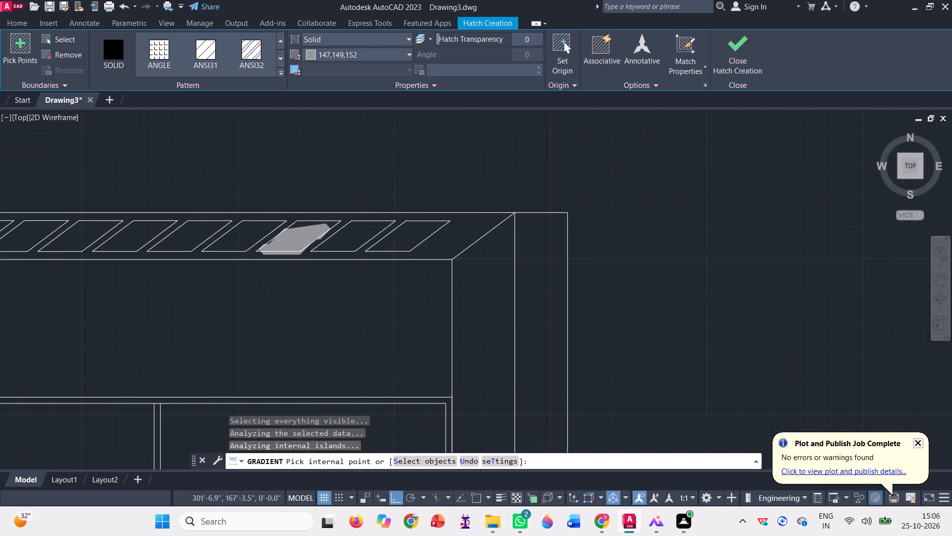
pyautogui.scroll(-5, 276, 212)
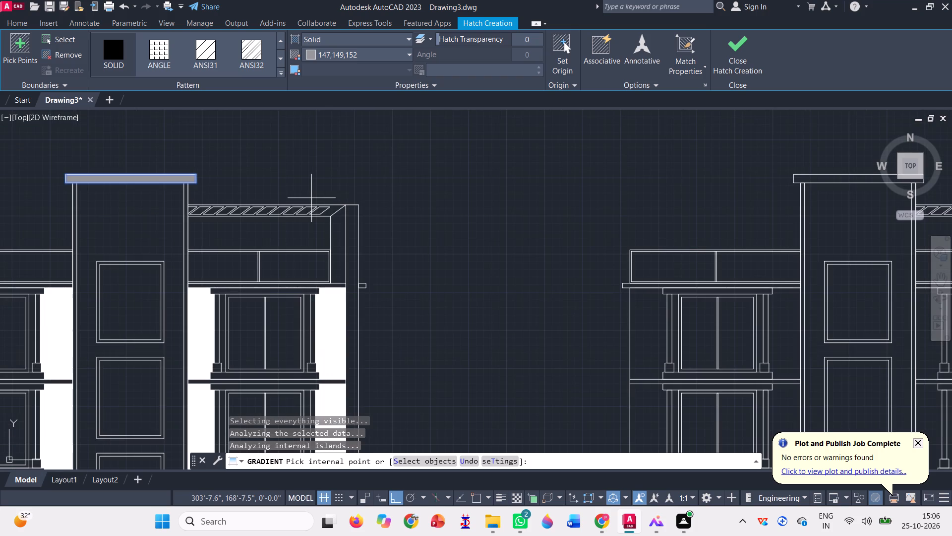
pyautogui.scroll(-2, 311, 198)
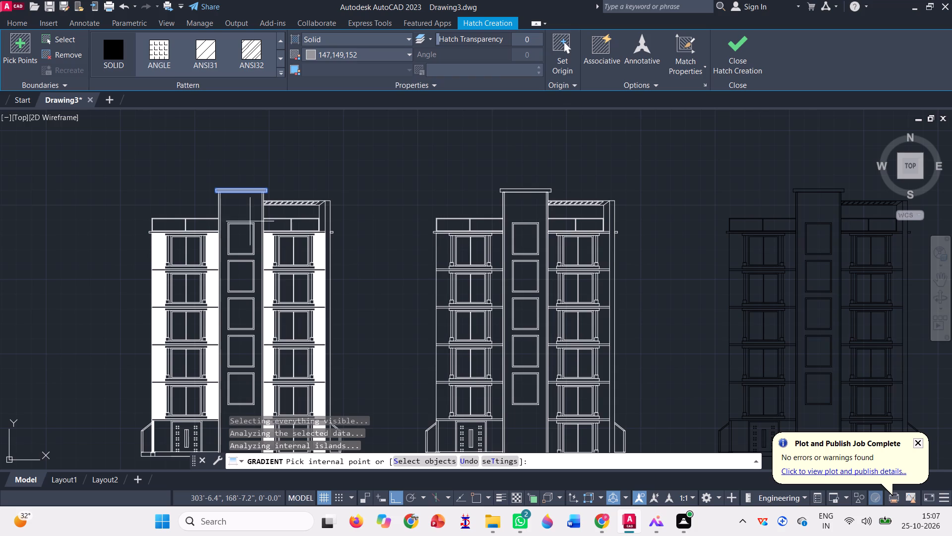
pyautogui.scroll(3, 138, 214)
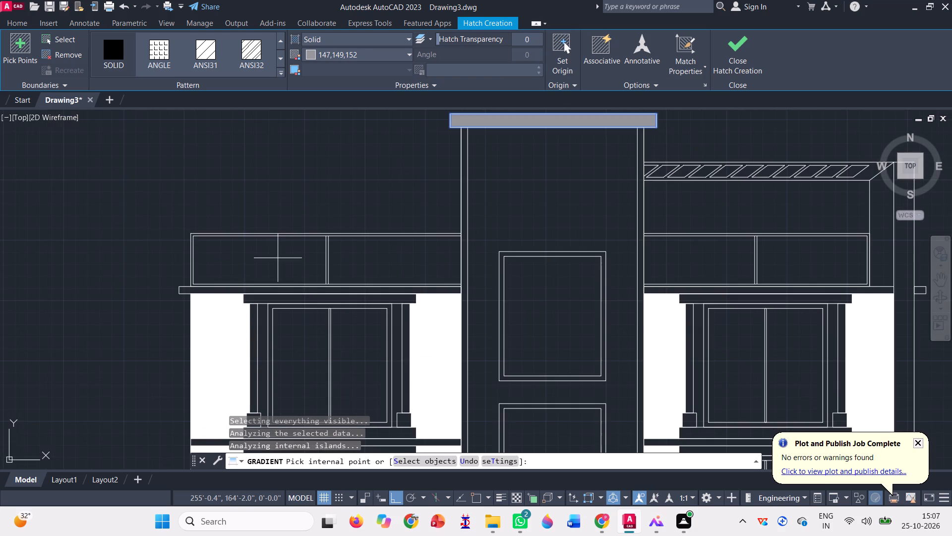
pyautogui.scroll(-1, 241, 217)
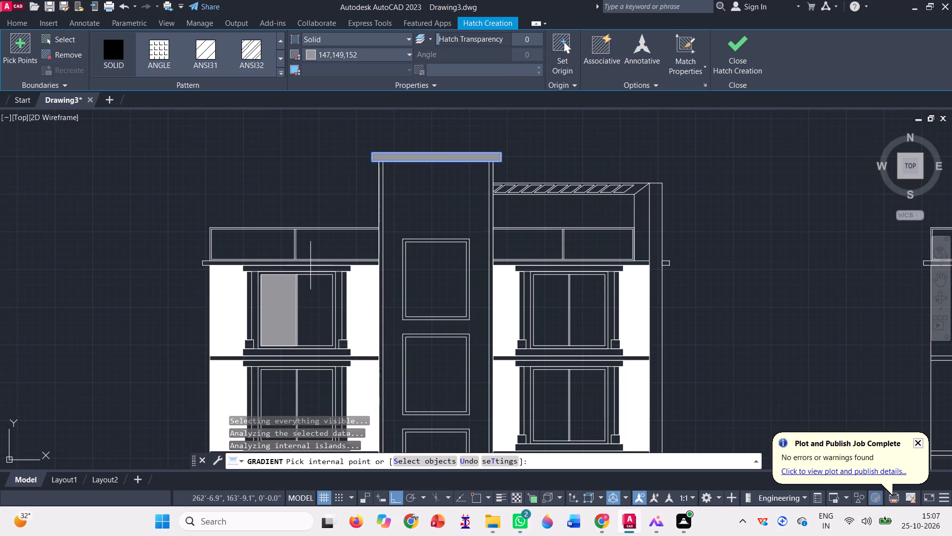
pyautogui.scroll(4, 310, 264)
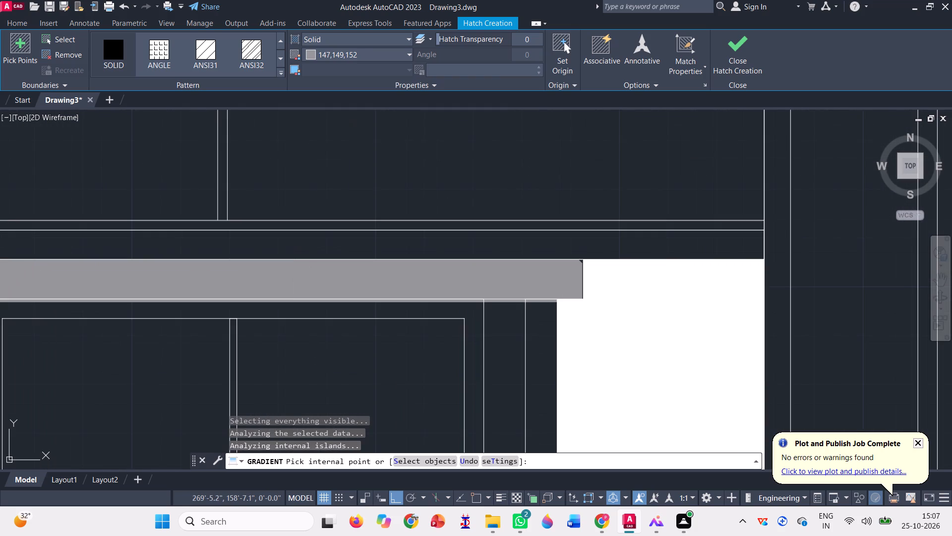
pyautogui.click(290, 275)
pyautogui.scroll(-6, 310, 232)
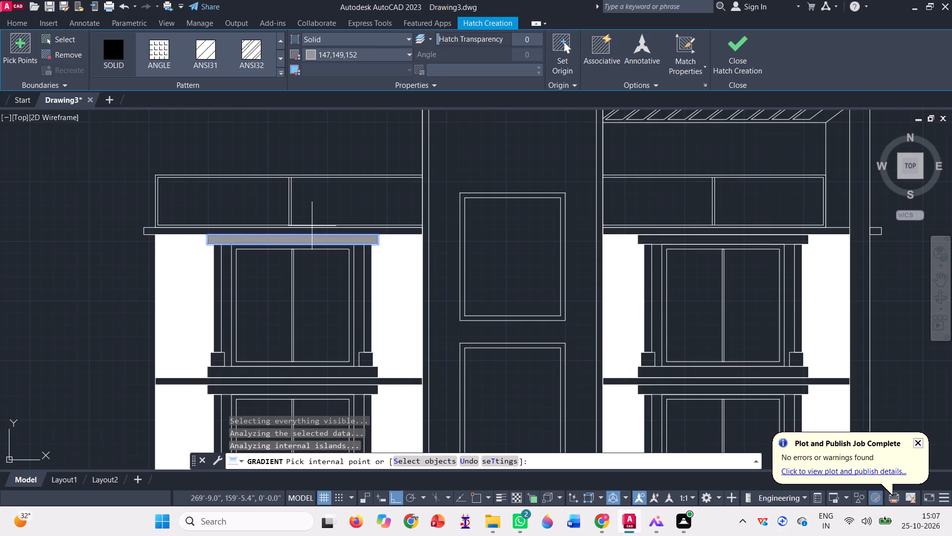
# Fill the top window's sill band and the second window's lintel band in the entrance bay with grey solid hatch.
pyautogui.scroll(-1, 312, 226)
pyautogui.scroll(3, 257, 305)
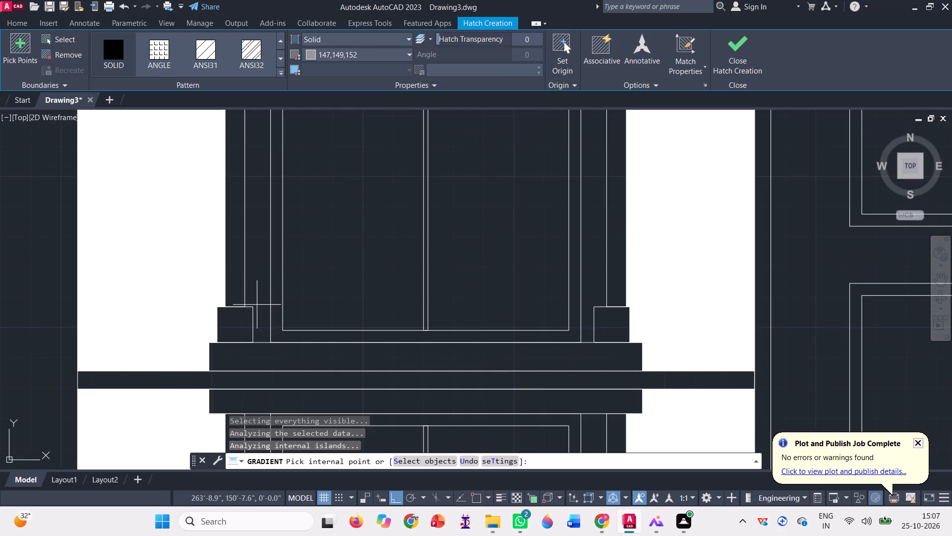
pyautogui.click(259, 351)
pyautogui.scroll(-2, 298, 294)
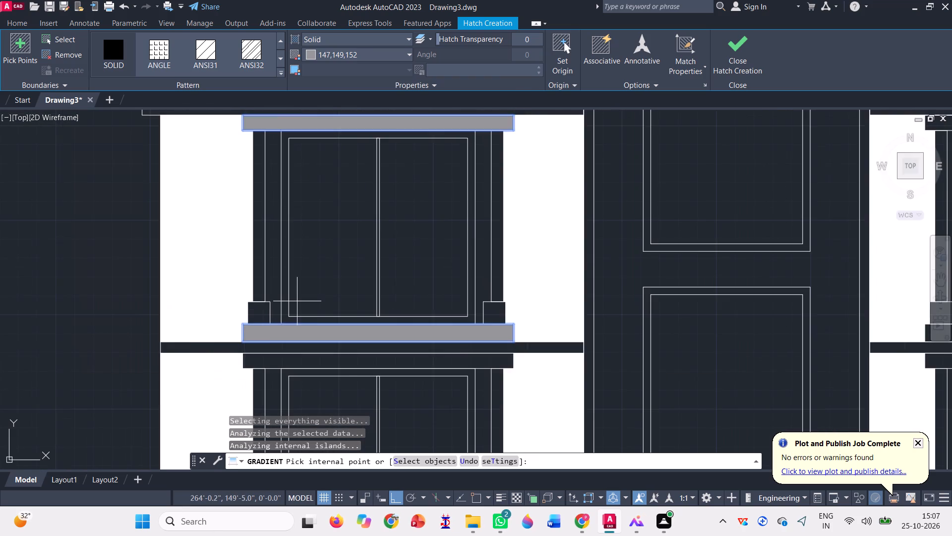
pyautogui.scroll(-1, 297, 301)
pyautogui.scroll(3, 289, 339)
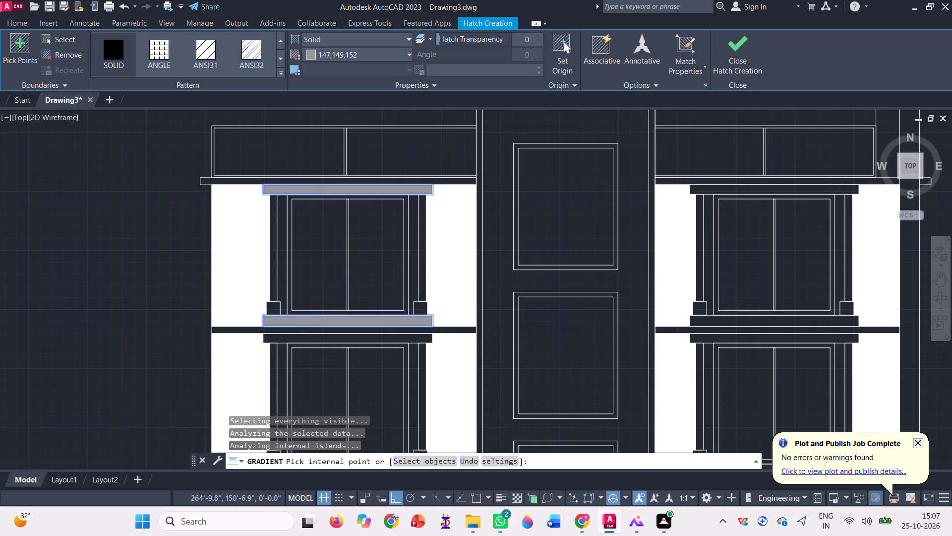
pyautogui.click(287, 338)
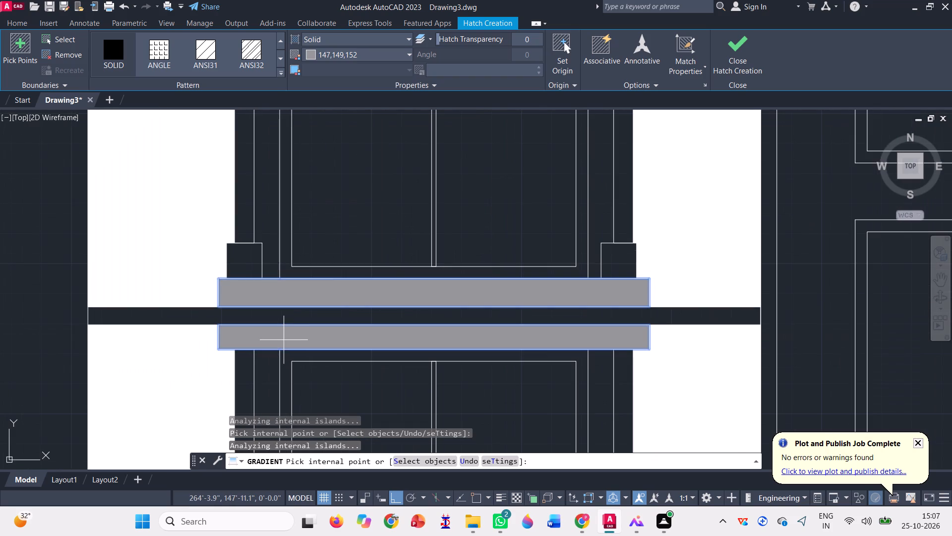
pyautogui.scroll(-5, 284, 263)
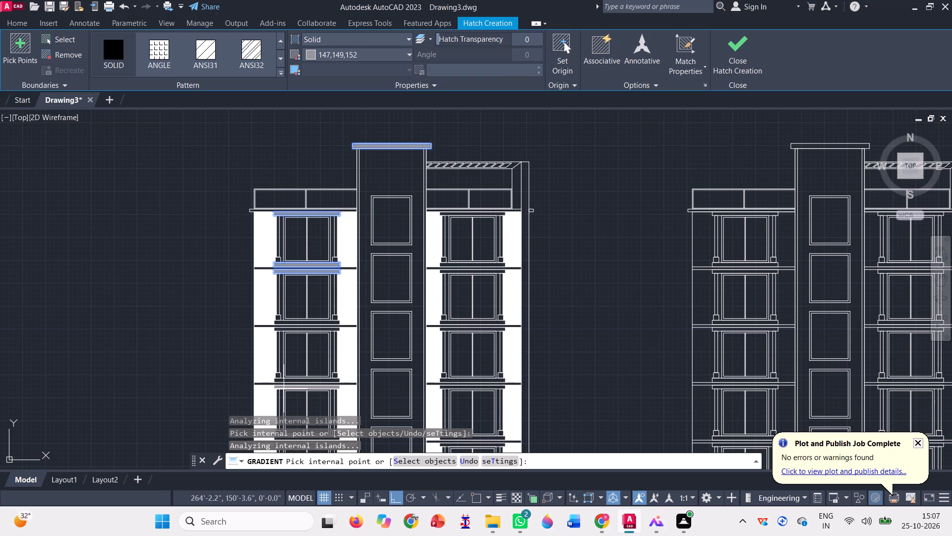
# Fill the second window's sill band and the third window's lintel band in the entrance bay with grey solid hatch.
pyautogui.scroll(-1, 284, 389)
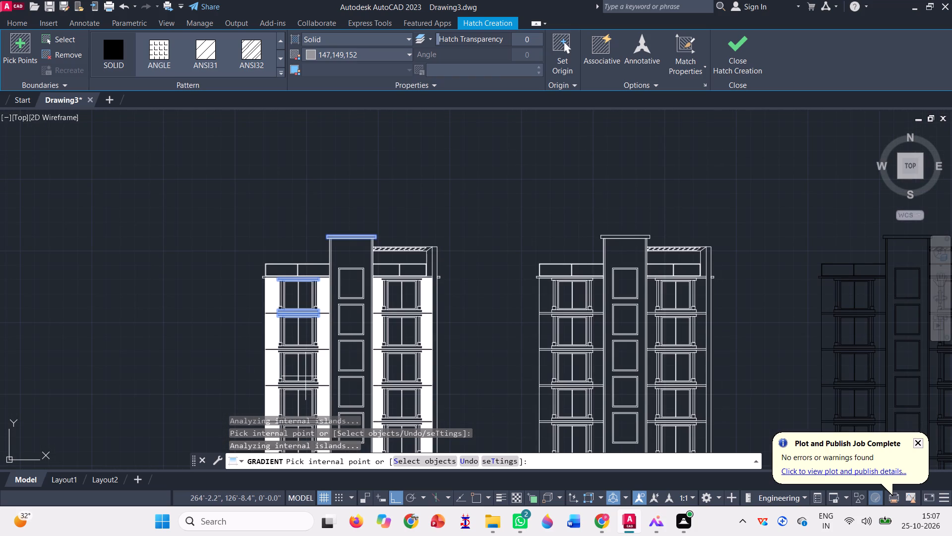
pyautogui.scroll(3, 301, 366)
pyautogui.scroll(3, 278, 325)
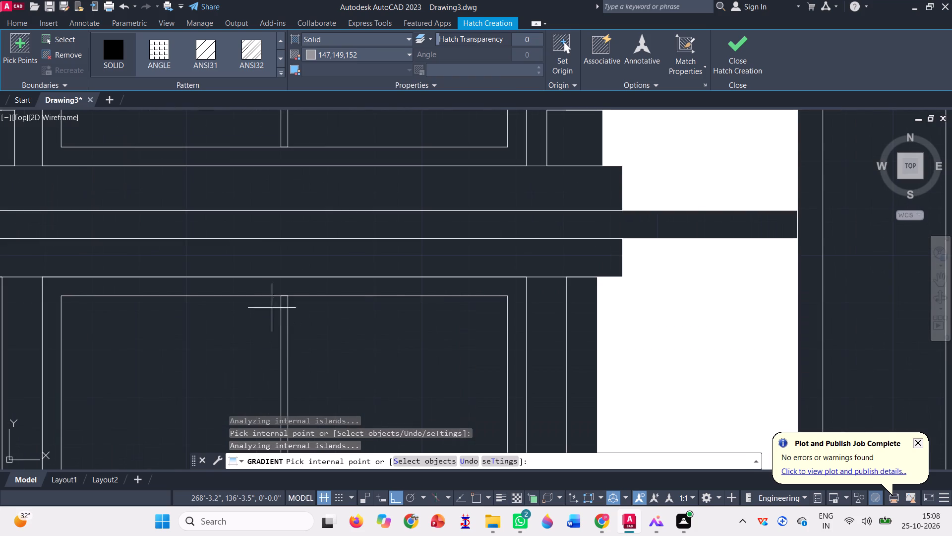
pyautogui.scroll(-1, 275, 278)
pyautogui.click(237, 218)
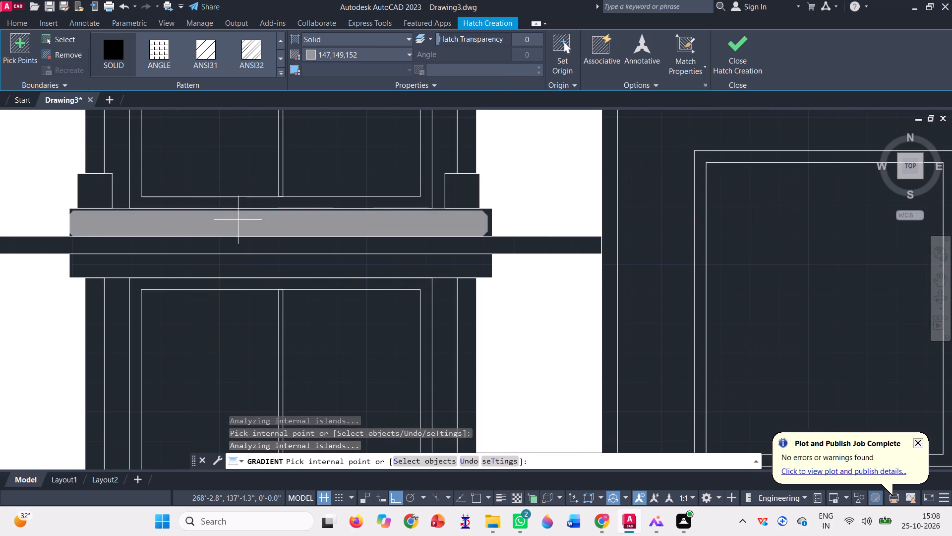
pyautogui.click(241, 268)
pyautogui.scroll(-3, 257, 234)
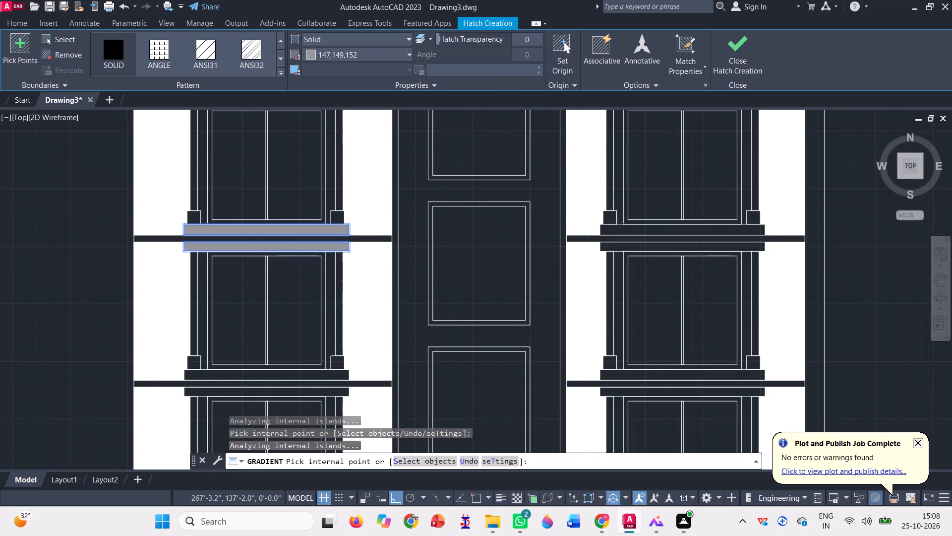
pyautogui.scroll(-1, 257, 229)
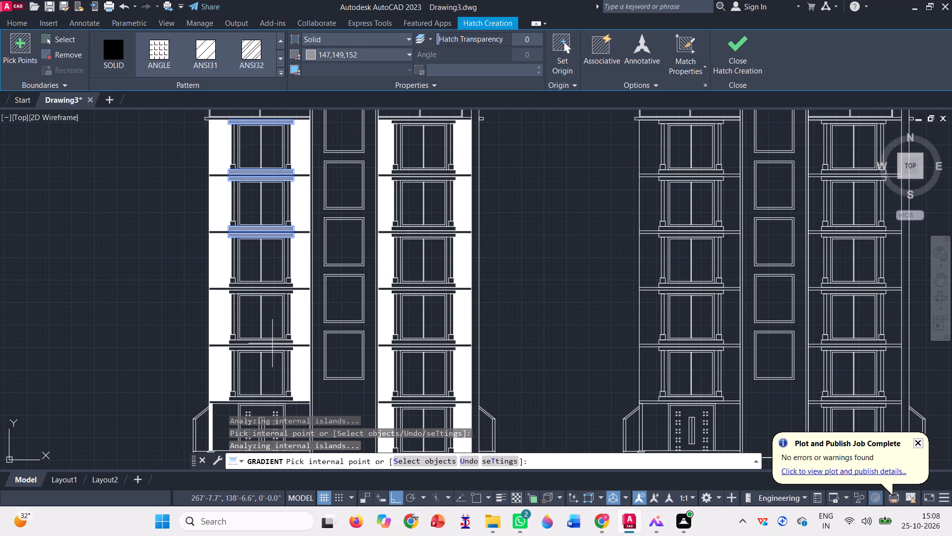
# Fill the third window's sill band and the fourth window's lintel band in the entrance bay with grey solid hatch.
pyautogui.scroll(3, 266, 278)
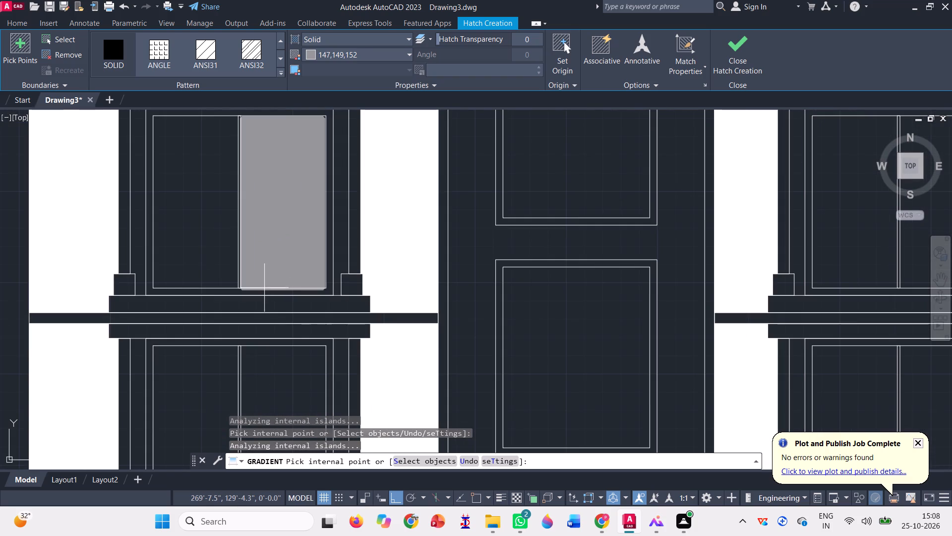
pyautogui.click(218, 305)
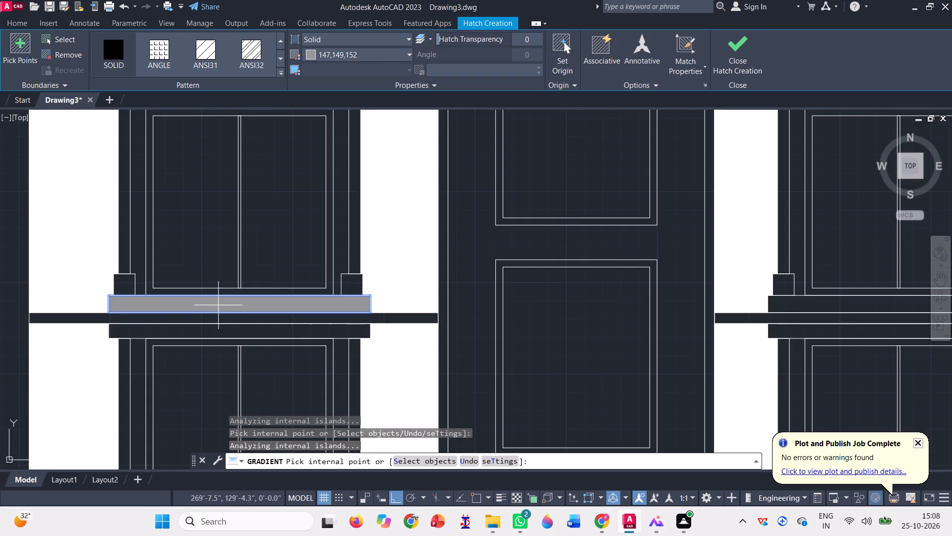
pyautogui.click(229, 329)
# Fill the fourth window's sill band and the fifth window's lintel band in the entrance bay with grey solid hatch.
pyautogui.scroll(-4, 282, 310)
pyautogui.scroll(2, 297, 358)
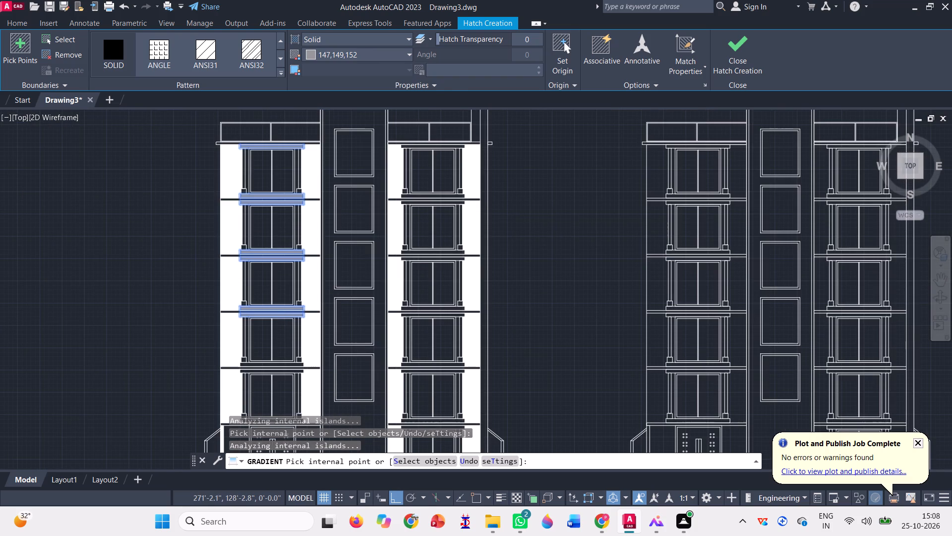
pyautogui.scroll(2, 297, 358)
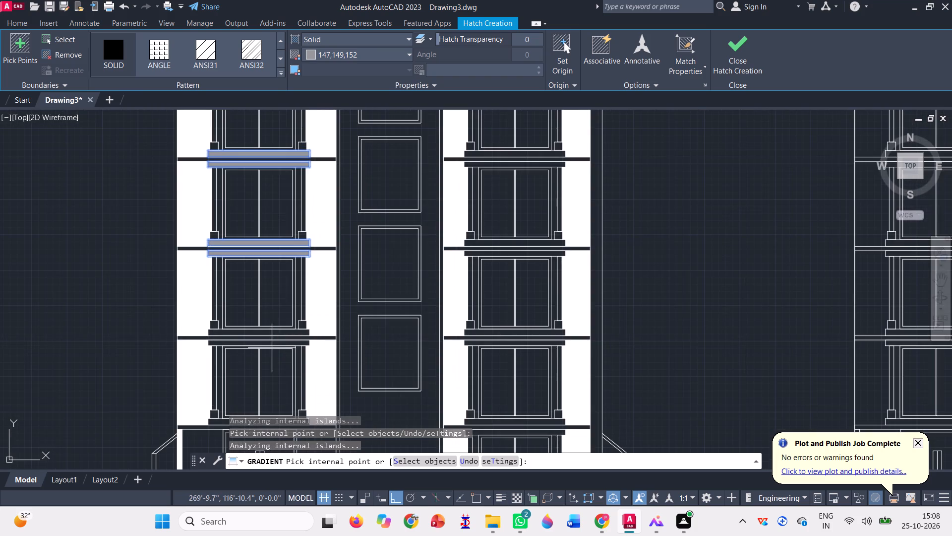
pyautogui.scroll(3, 272, 348)
pyautogui.click(268, 327)
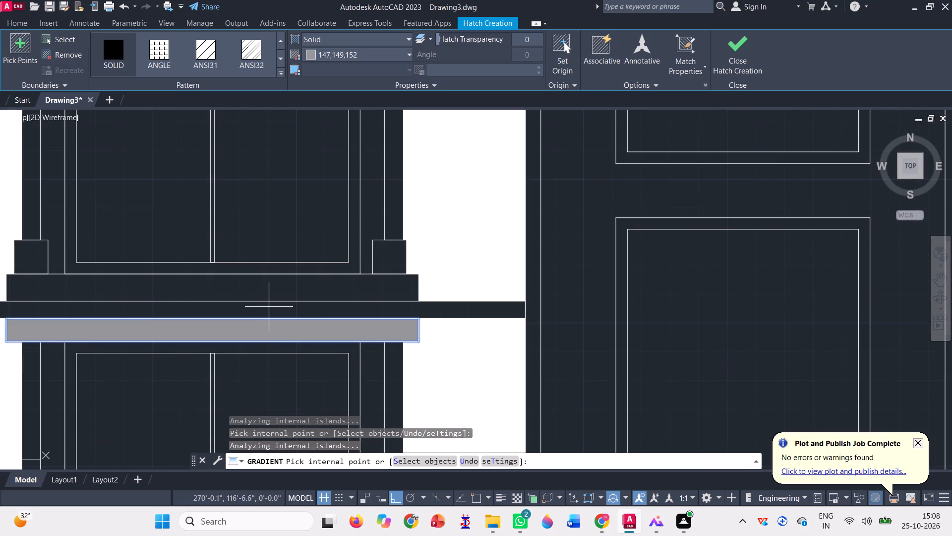
pyautogui.click(275, 278)
# Fill the sill band of the entrance bay's lowest window, just above the door, with grey solid hatch.
pyautogui.scroll(-2, 267, 312)
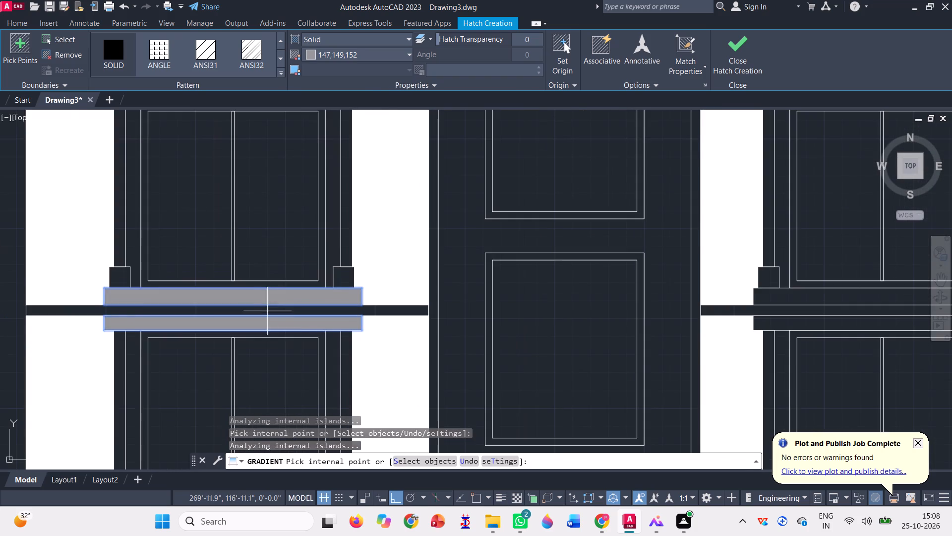
pyautogui.scroll(-6, 259, 283)
pyautogui.scroll(4, 260, 325)
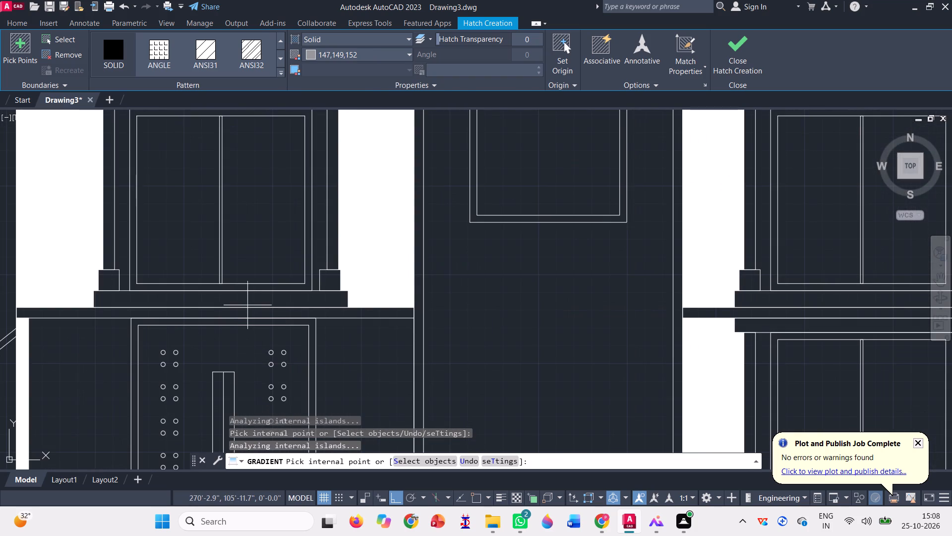
pyautogui.click(244, 301)
# Fill the sill band of the ground-floor window in the bay across the tower with the same grey solid hatch.
pyautogui.scroll(-5, 239, 347)
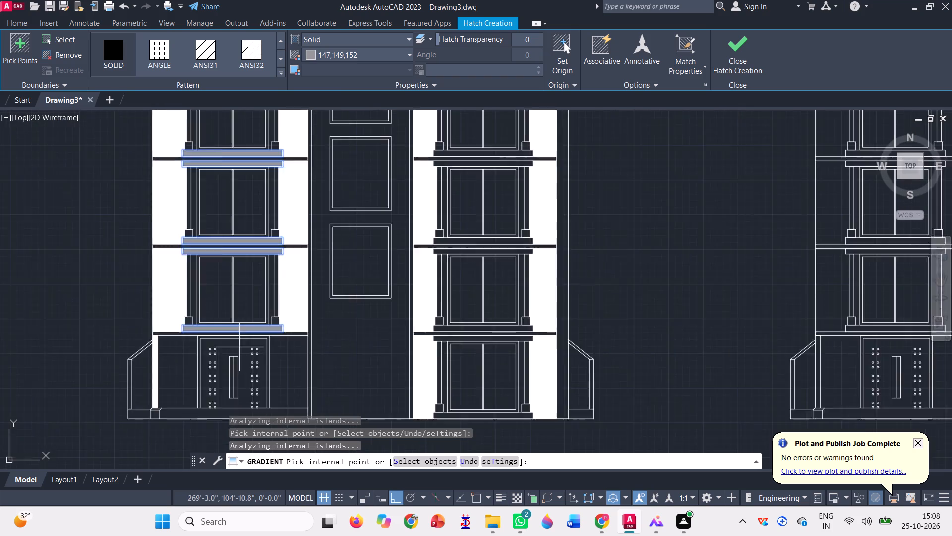
pyautogui.scroll(4, 390, 332)
pyautogui.scroll(-3, 365, 314)
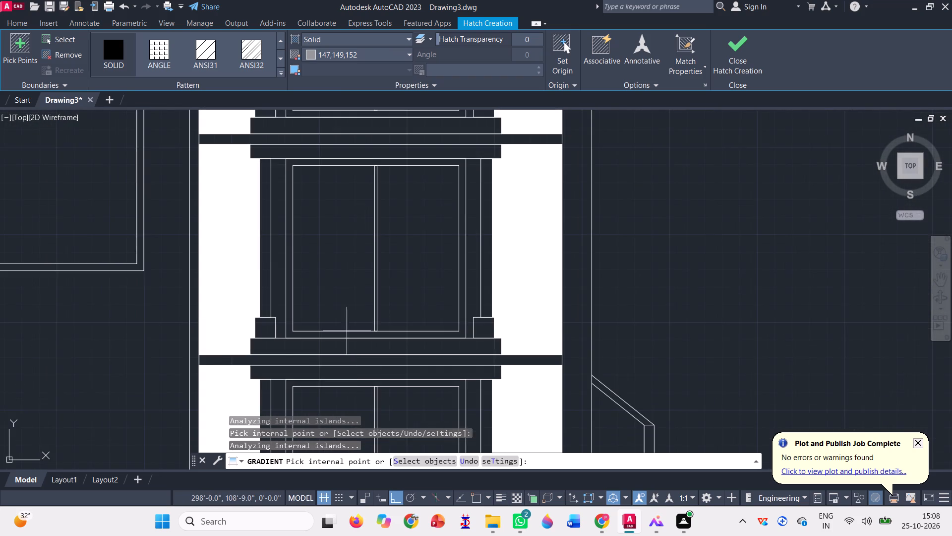
pyautogui.scroll(-3, 347, 331)
pyautogui.scroll(5, 347, 394)
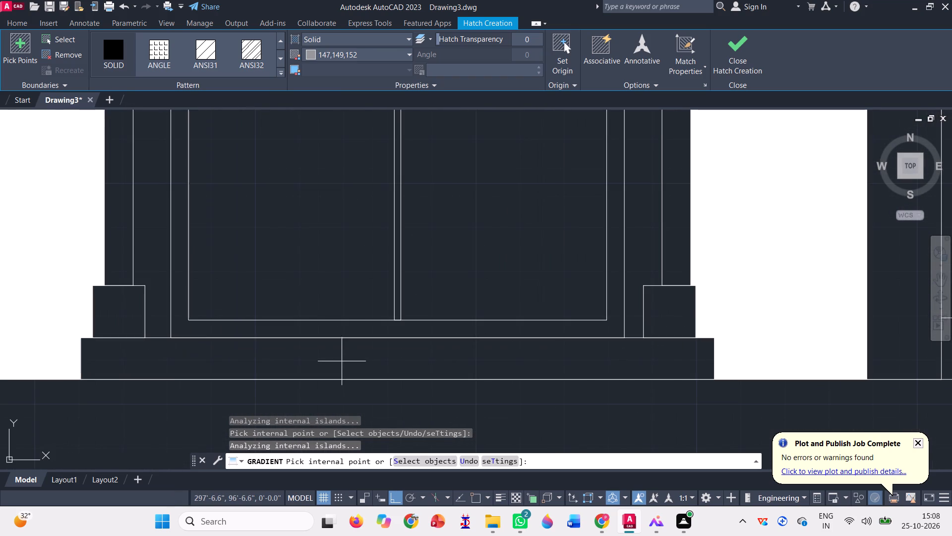
pyautogui.click(342, 361)
# Fill the ground-floor window's lintel band and the sill band of the window above it in the bay without the door.
pyautogui.scroll(-3, 361, 388)
pyautogui.scroll(1, 351, 255)
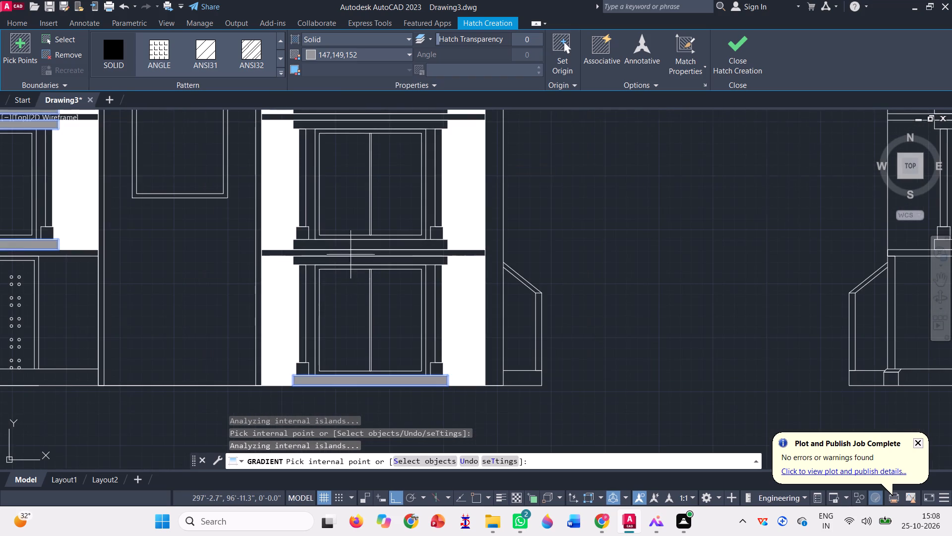
pyautogui.scroll(3, 351, 255)
pyautogui.click(352, 283)
pyautogui.scroll(-3, 350, 317)
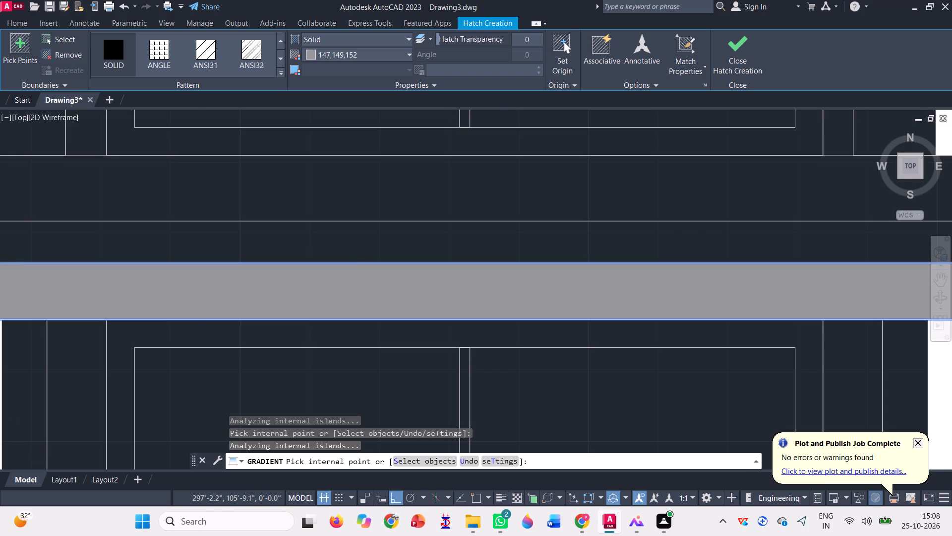
pyautogui.click(357, 227)
# Fill the fourth-from-top window's sill band and the fifth window's lintel band in the bay without the door with grey.
pyautogui.scroll(-4, 357, 325)
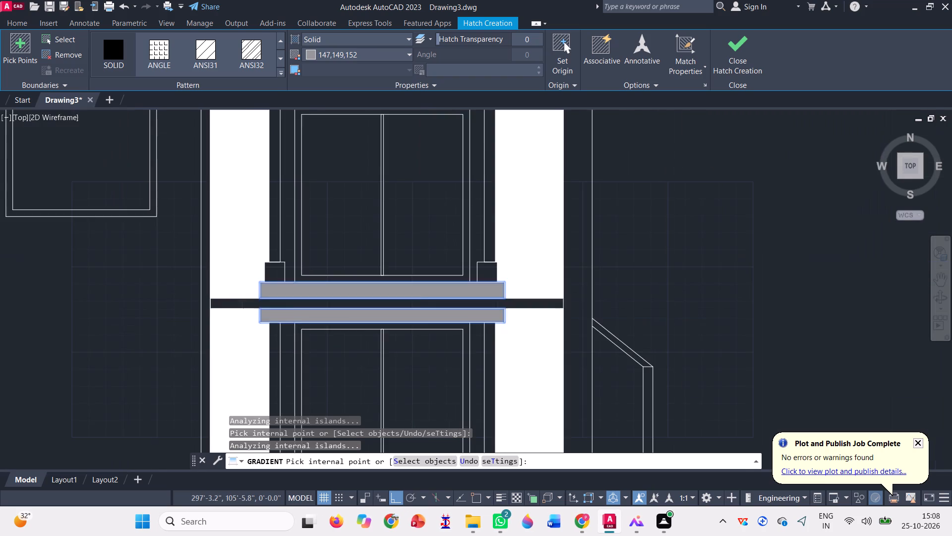
pyautogui.scroll(3, 363, 162)
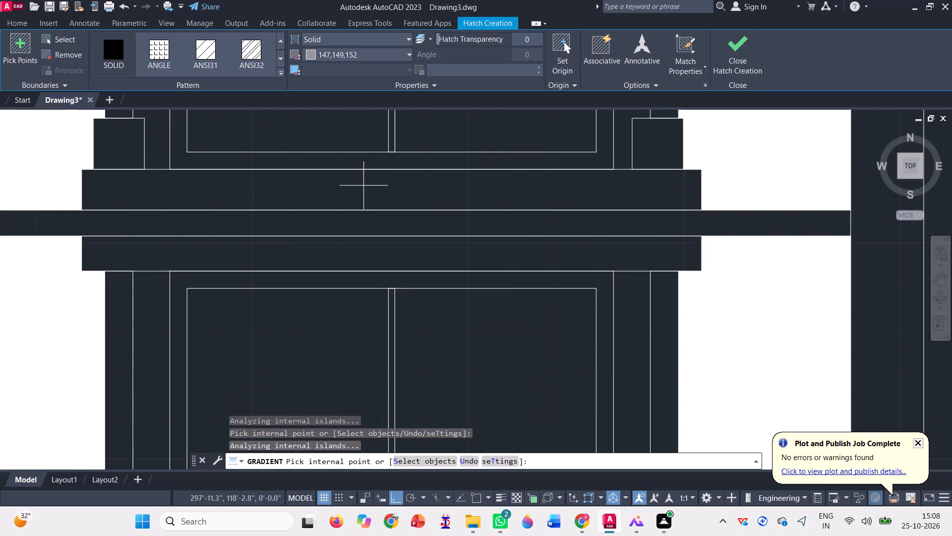
pyautogui.click(363, 184)
pyautogui.click(365, 257)
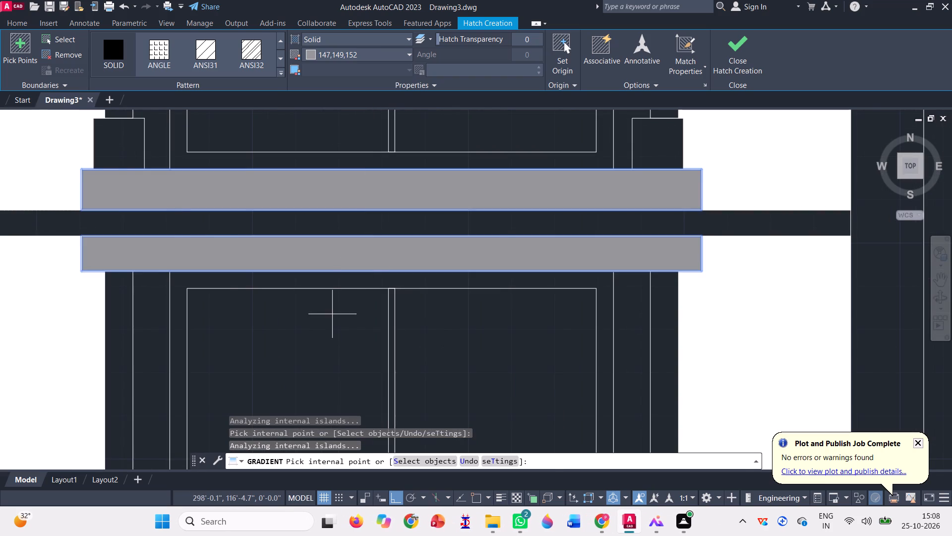
# Fill the third-from-top window's sill band and the fourth window's lintel band in the same bay with grey solid hatch.
pyautogui.scroll(-4, 329, 318)
pyautogui.scroll(3, 363, 132)
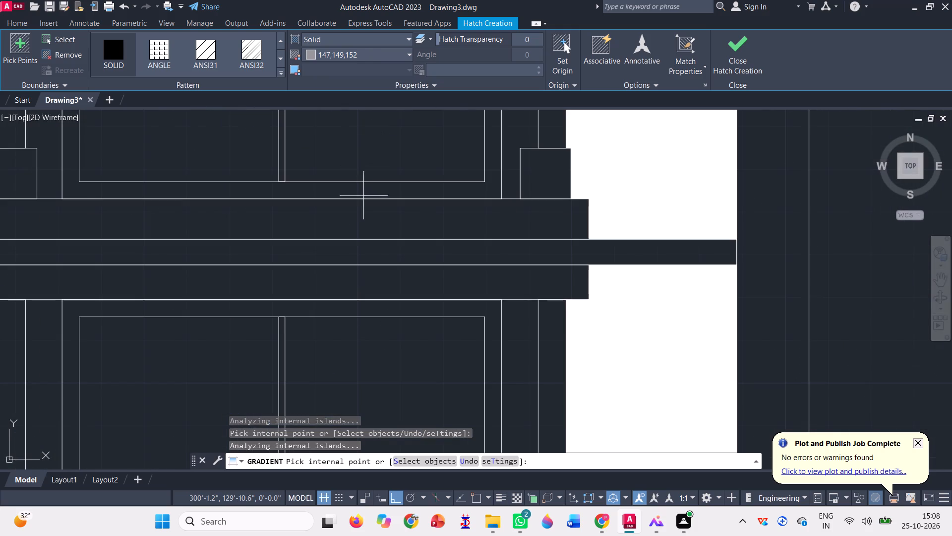
pyautogui.click(355, 211)
pyautogui.click(356, 308)
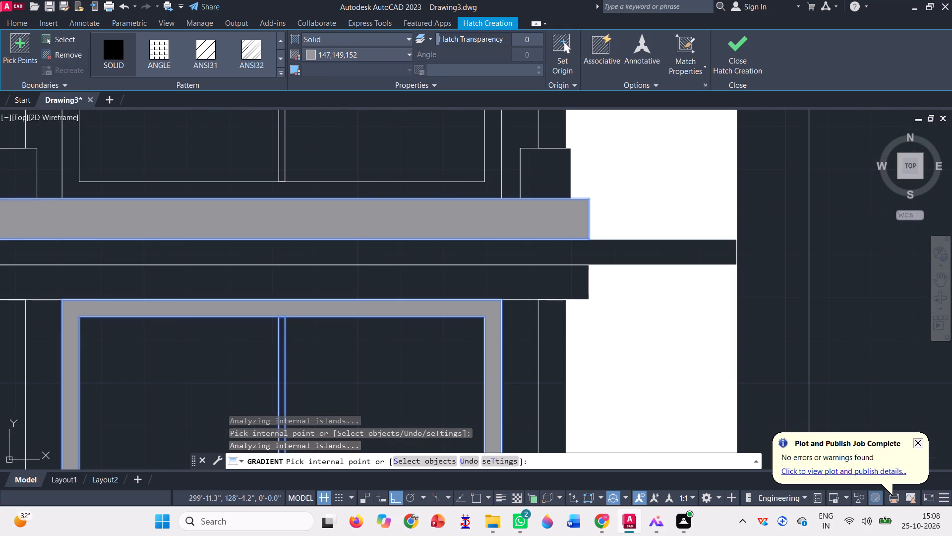
pyautogui.hotkey('ctrl', 'z')
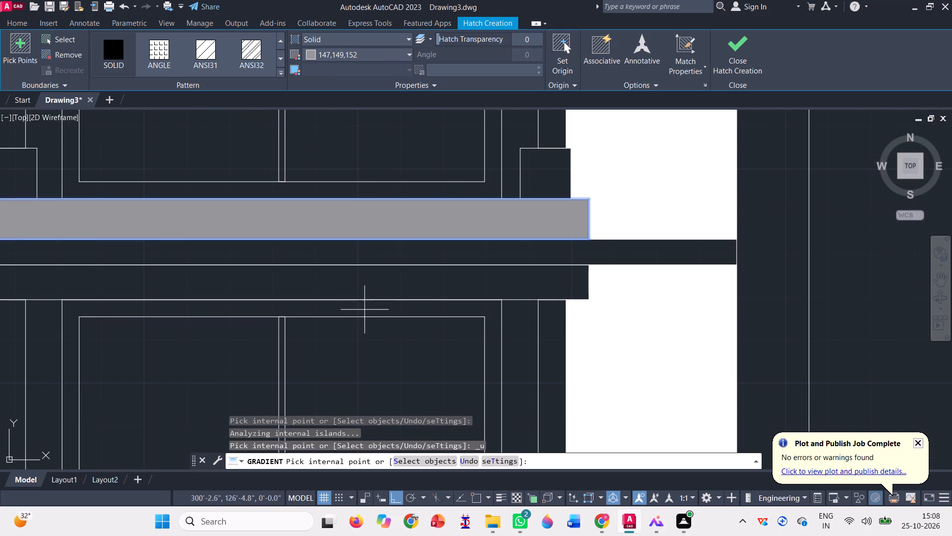
pyautogui.click(354, 294)
# Fill the third-from-top window's lintel band and the second window's sill band in the same bay with grey solid hatch.
pyautogui.scroll(-3, 402, 362)
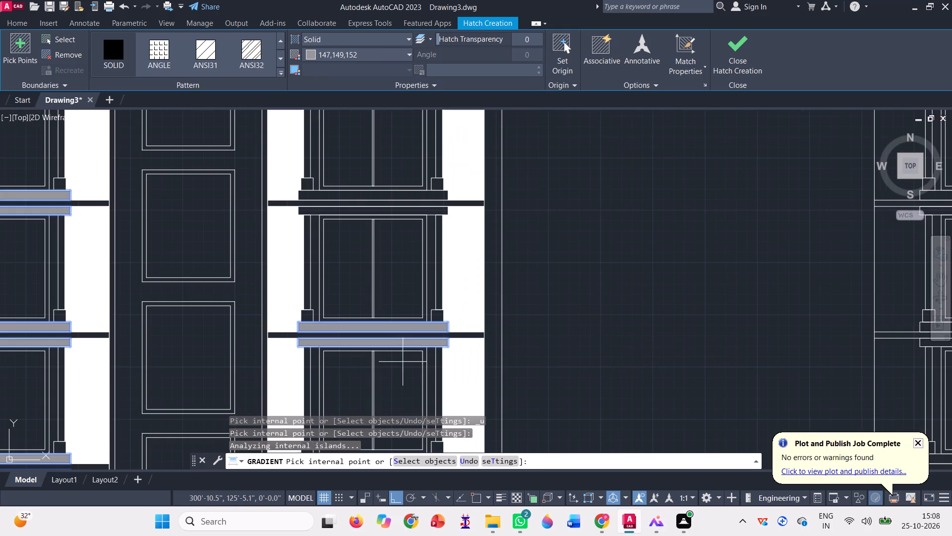
pyautogui.scroll(2, 385, 151)
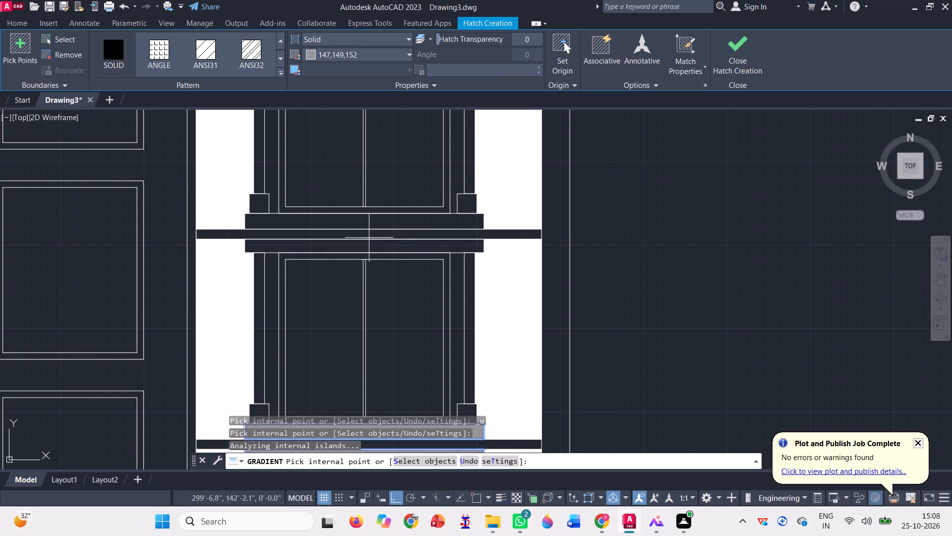
pyautogui.click(367, 248)
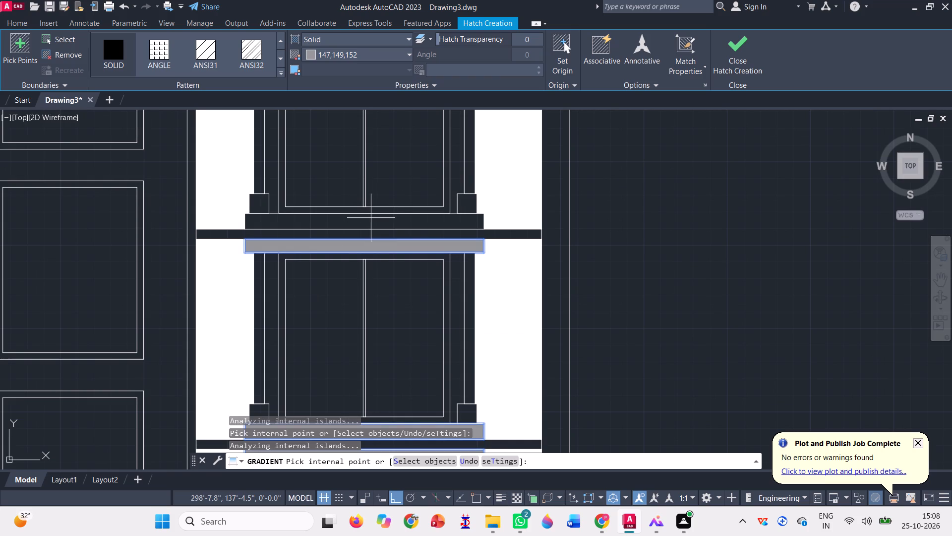
pyautogui.click(370, 217)
# Fill the second-from-top window's lintel band and the top window's sill band in the same bay with grey solid hatch.
pyautogui.scroll(-5, 339, 331)
pyautogui.scroll(3, 352, 265)
pyautogui.scroll(3, 328, 334)
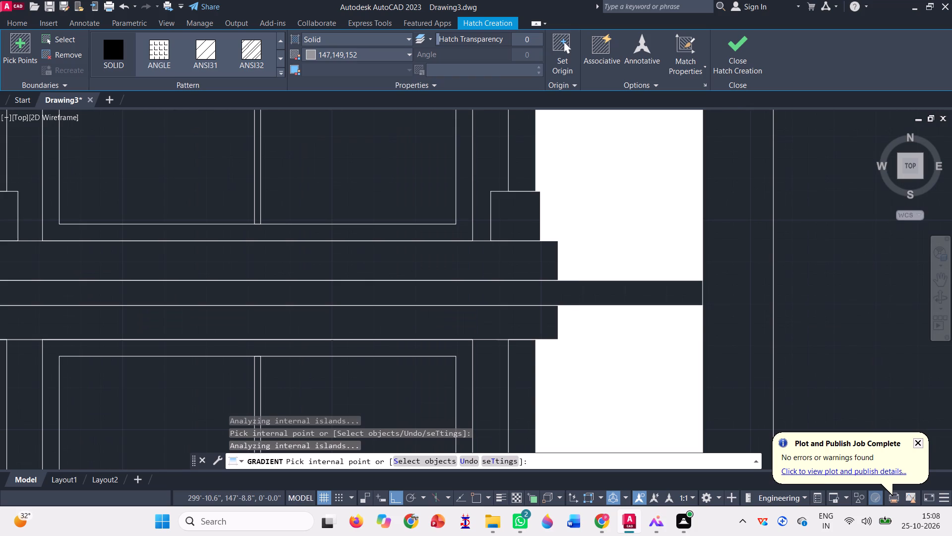
pyautogui.click(323, 327)
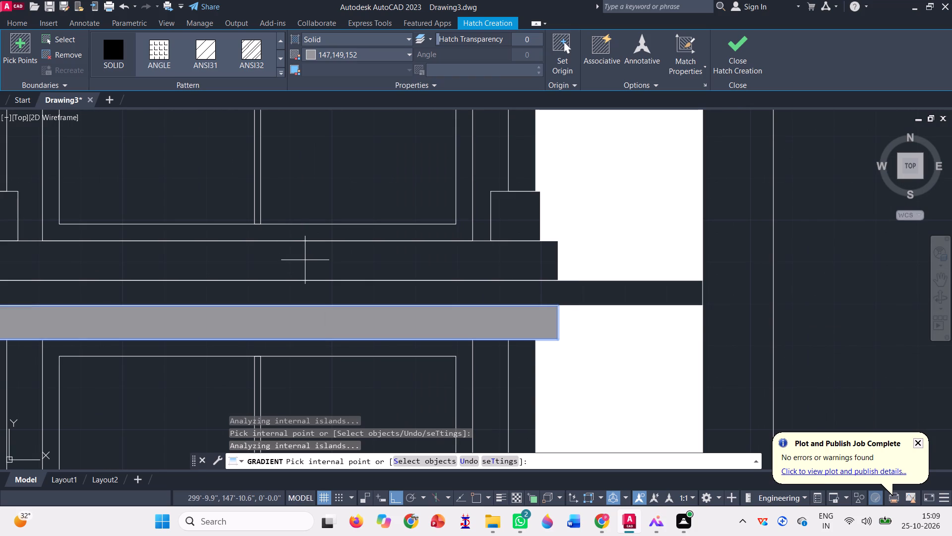
pyautogui.click(305, 259)
# Fill the lintel band above that bay's top window with the grey solid hatch and finish the hatch.
pyautogui.scroll(-2, 314, 363)
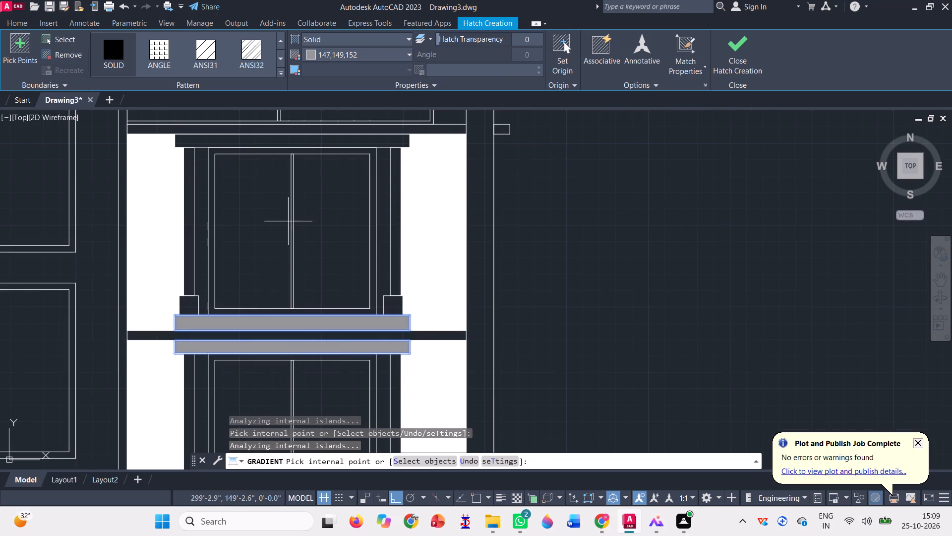
pyautogui.click(264, 140)
pyautogui.scroll(-2, 331, 221)
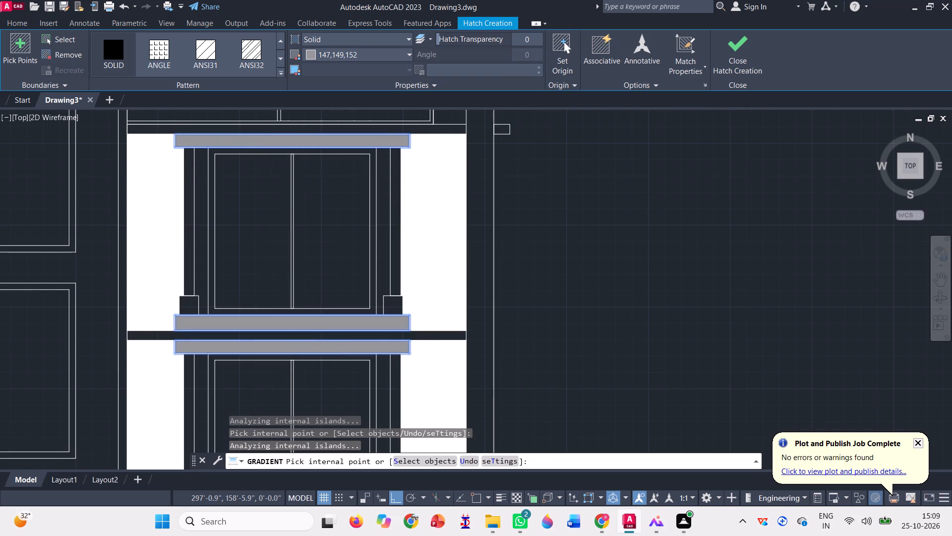
pyautogui.scroll(-3, 313, 196)
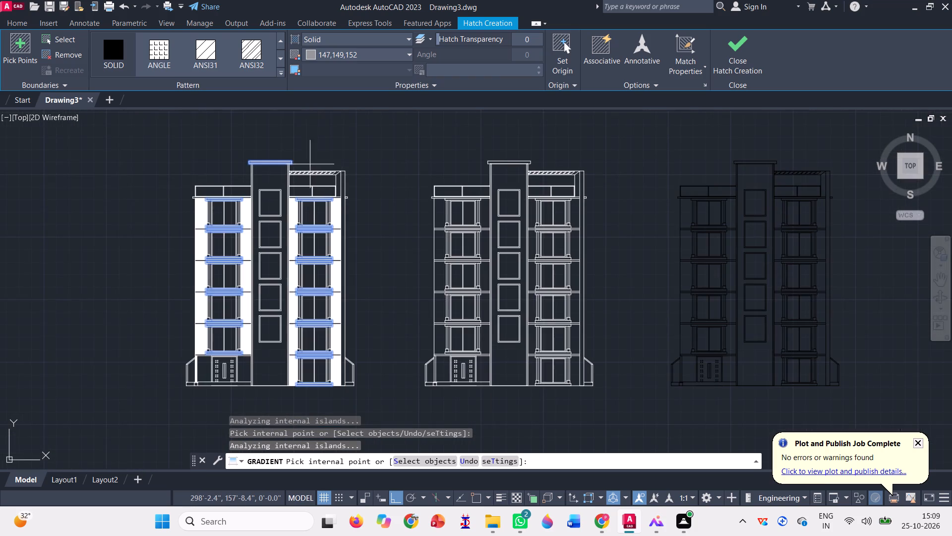
pyautogui.scroll(4, 303, 183)
pyautogui.scroll(-2, 305, 180)
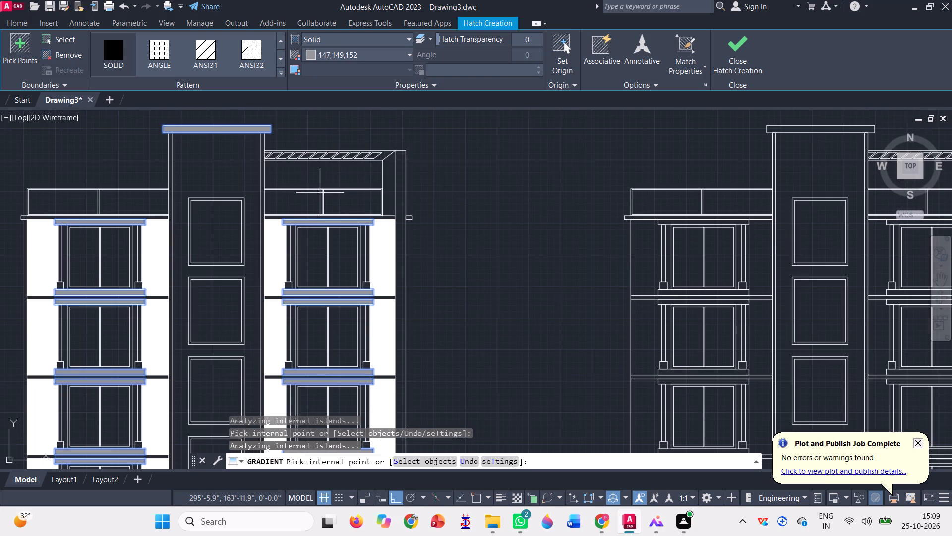
pyautogui.scroll(-1, 328, 162)
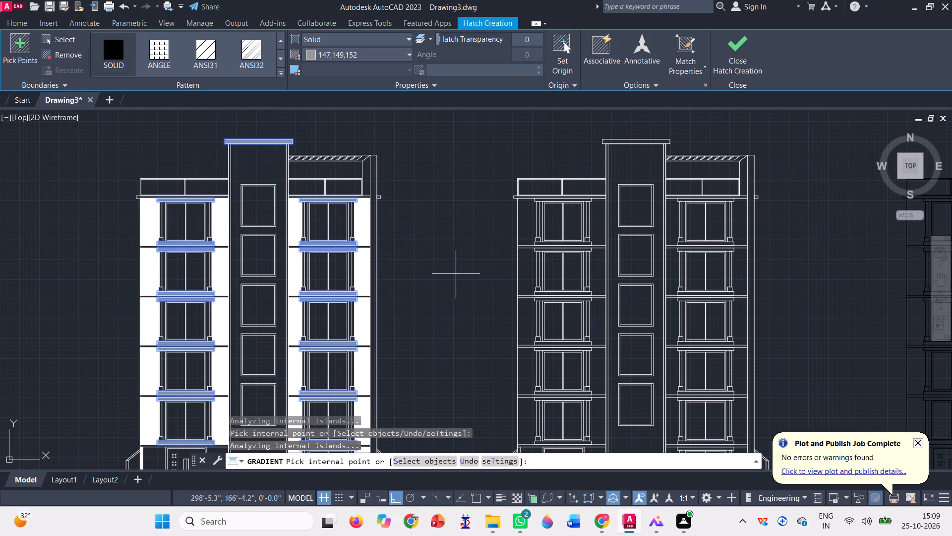
pyautogui.click(742, 50)
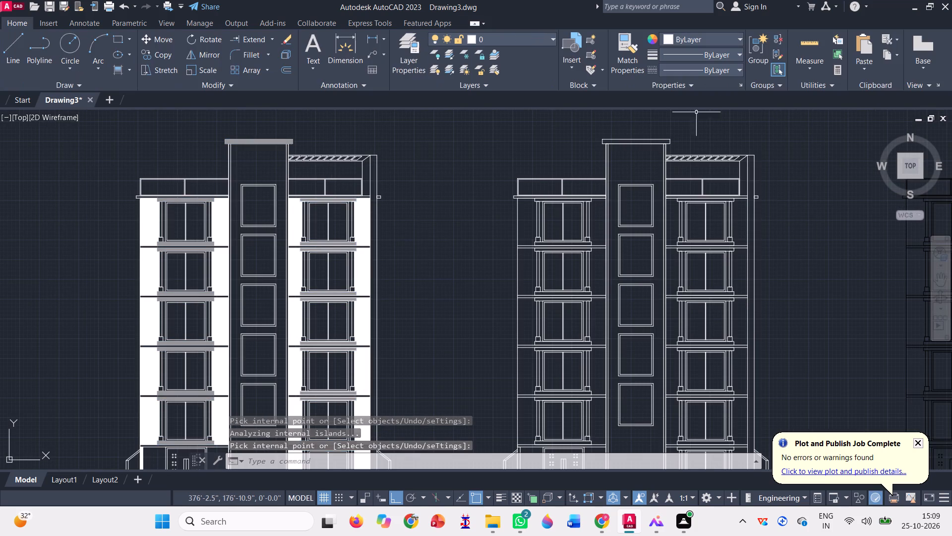
# Move the slatted roof beam and its edge lines on the hatched elevation straight down about 5.5 inches along the side post.
pyautogui.scroll(3, 326, 134)
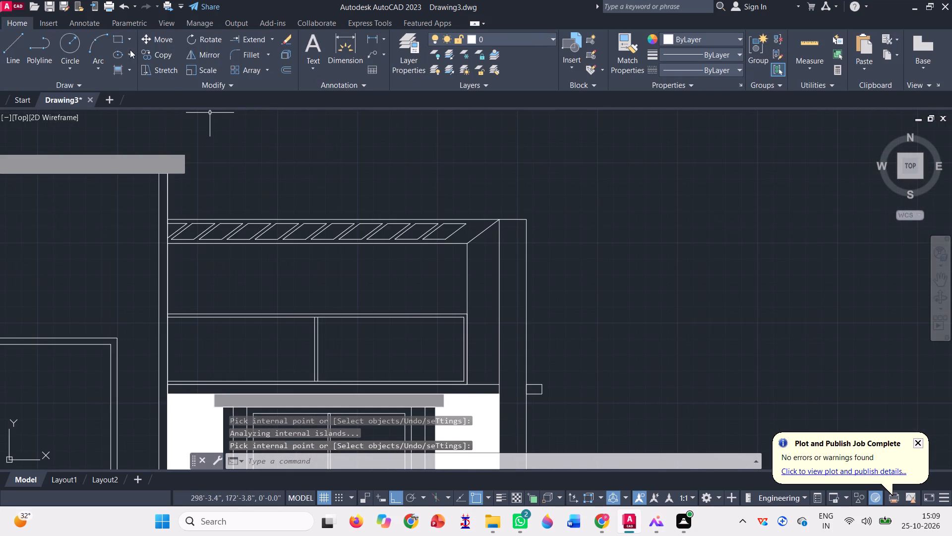
pyautogui.click(162, 40)
pyautogui.scroll(1, 290, 257)
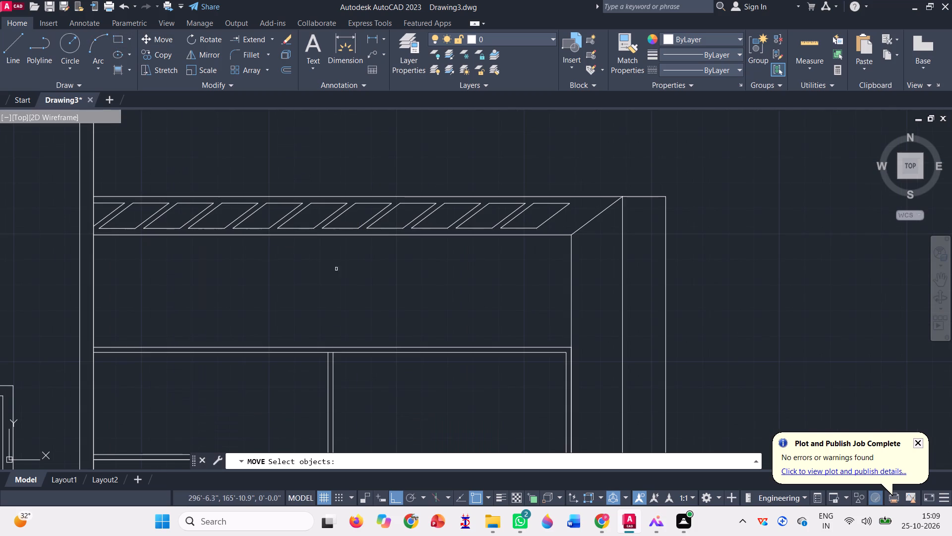
pyautogui.click(541, 265)
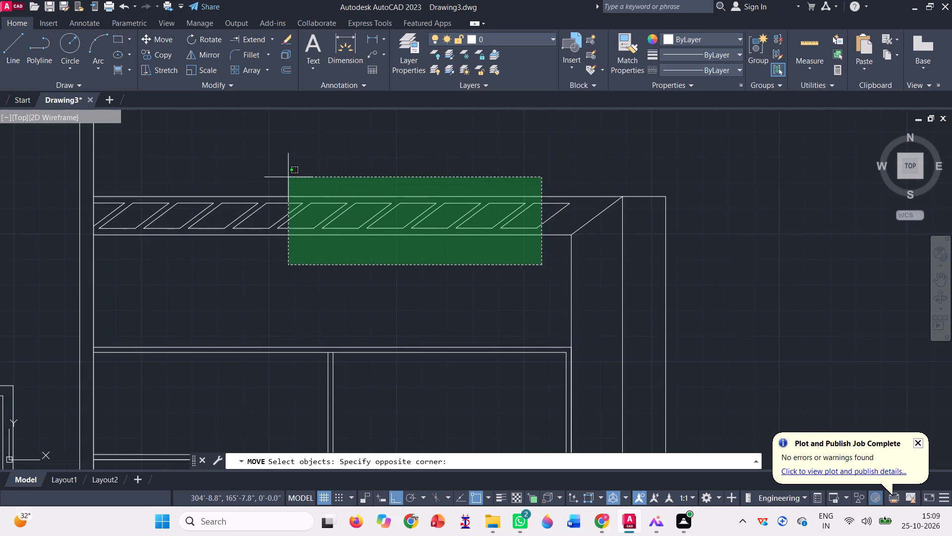
pyautogui.click(106, 185)
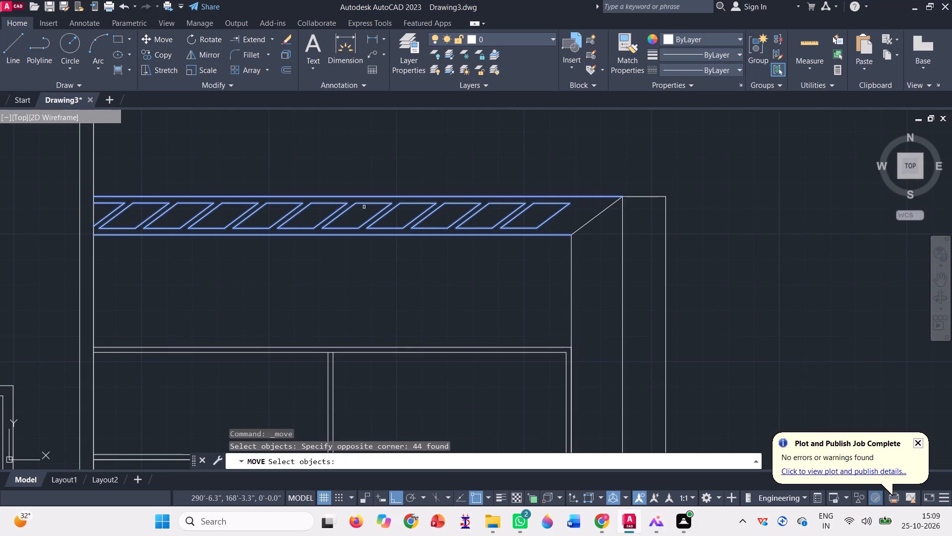
pyautogui.press('space')
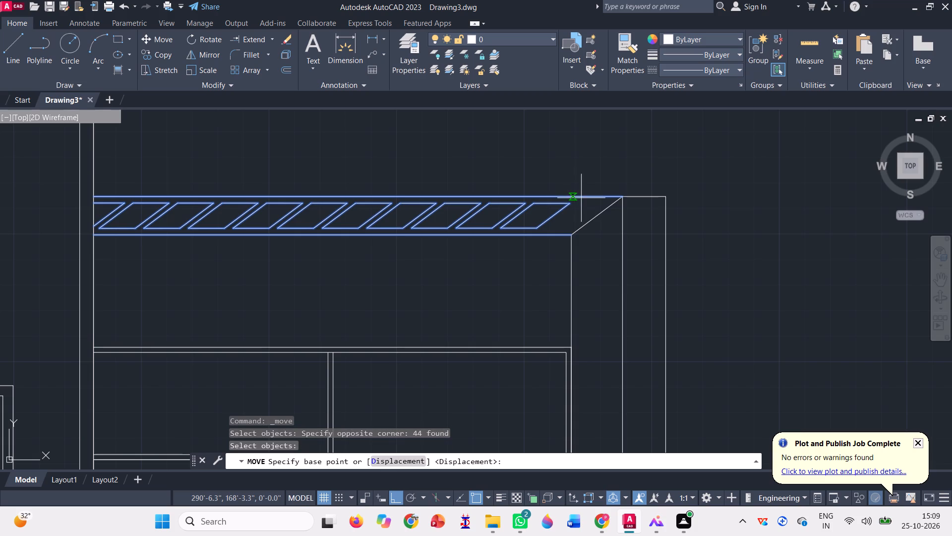
pyautogui.click(621, 195)
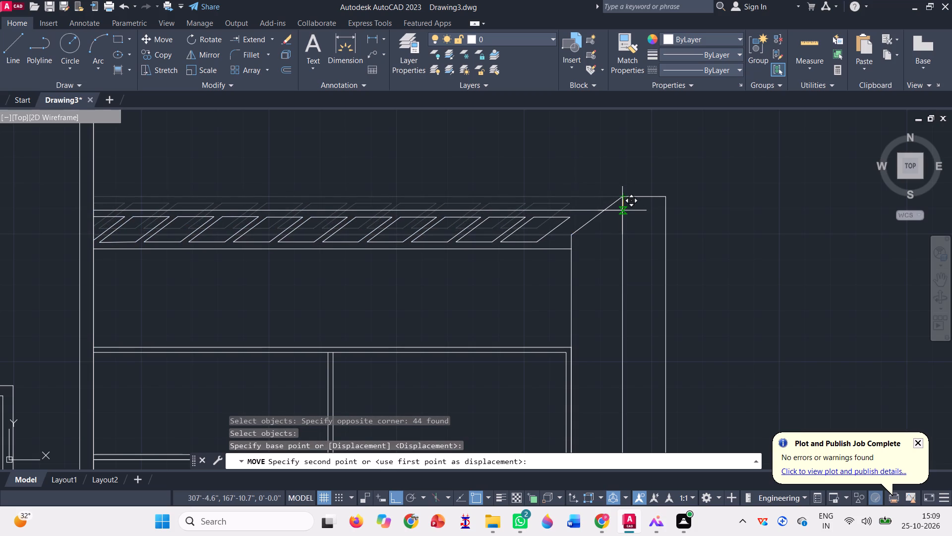
pyautogui.click(622, 210)
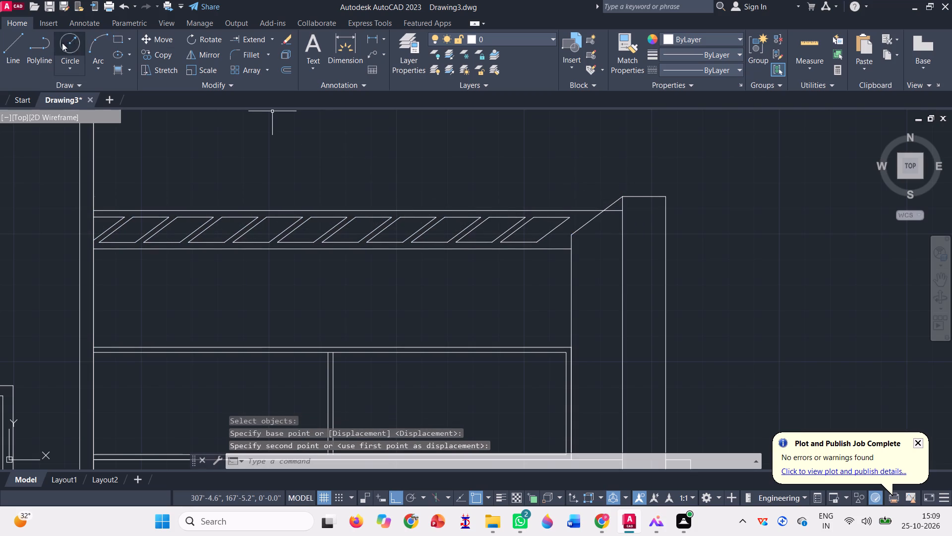
# Draw a horizontal line from the side post's upper inner corner to the tower wall above the lowered beam.
pyautogui.click(4, 37)
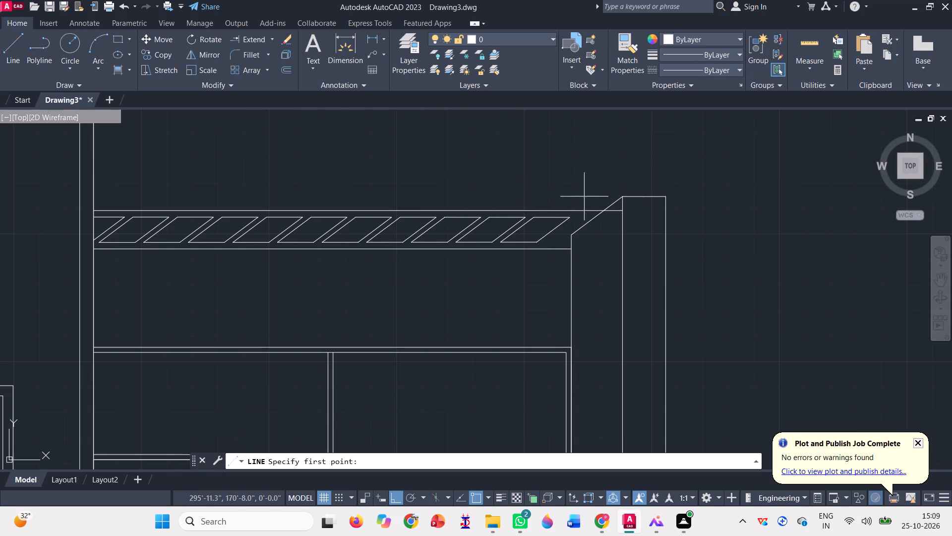
pyautogui.click(625, 194)
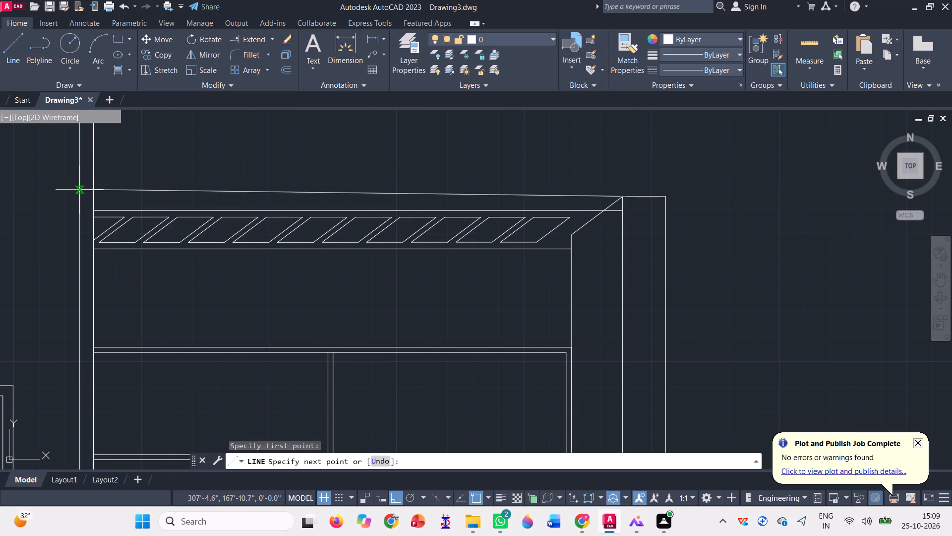
pyautogui.click(92, 192)
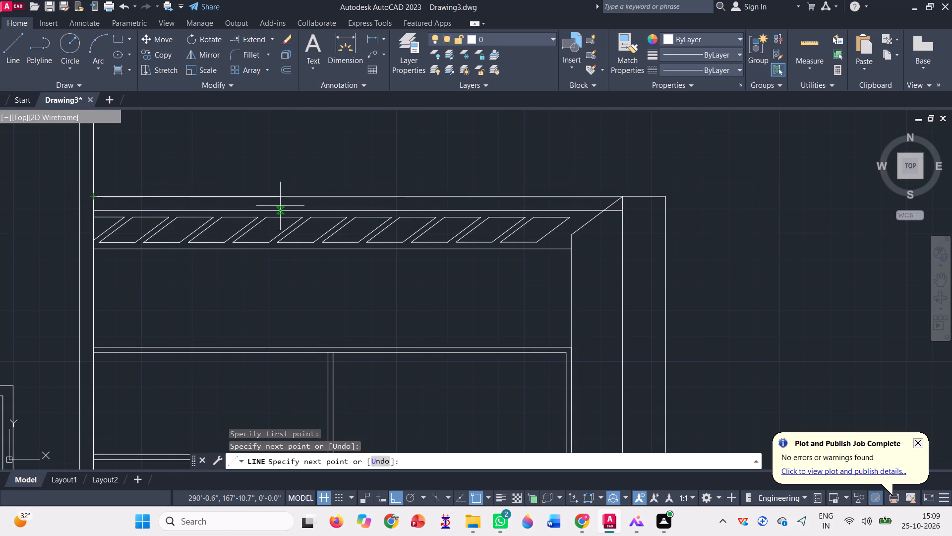
pyautogui.press('space')
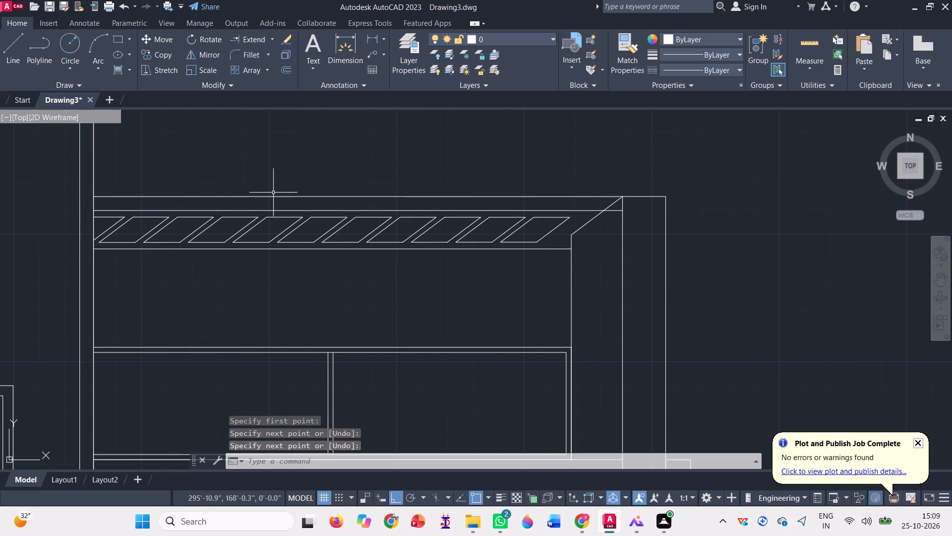
# Draw a diagonal line joining the lowered beam's top edge end at the post to its bottom edge end.
pyautogui.scroll(-1, 273, 192)
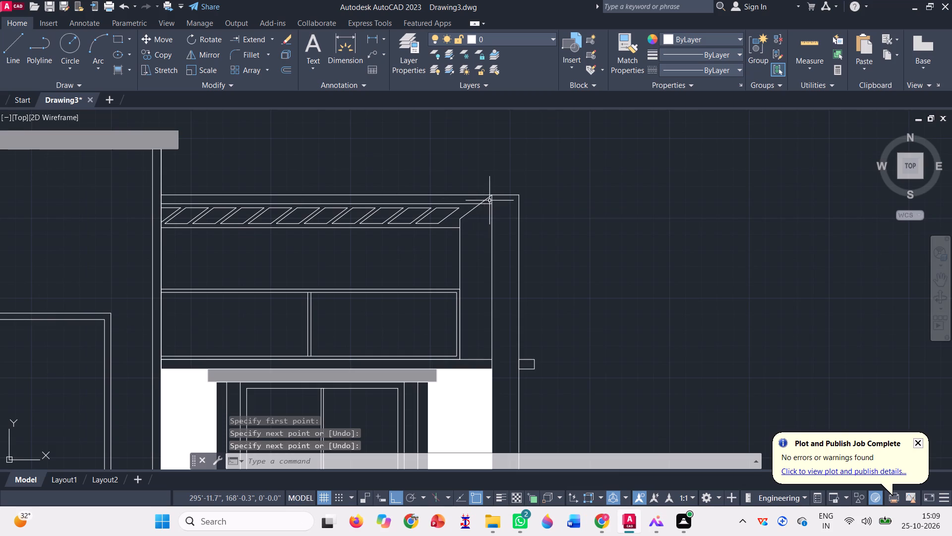
pyautogui.scroll(2, 489, 199)
pyautogui.write(',l')
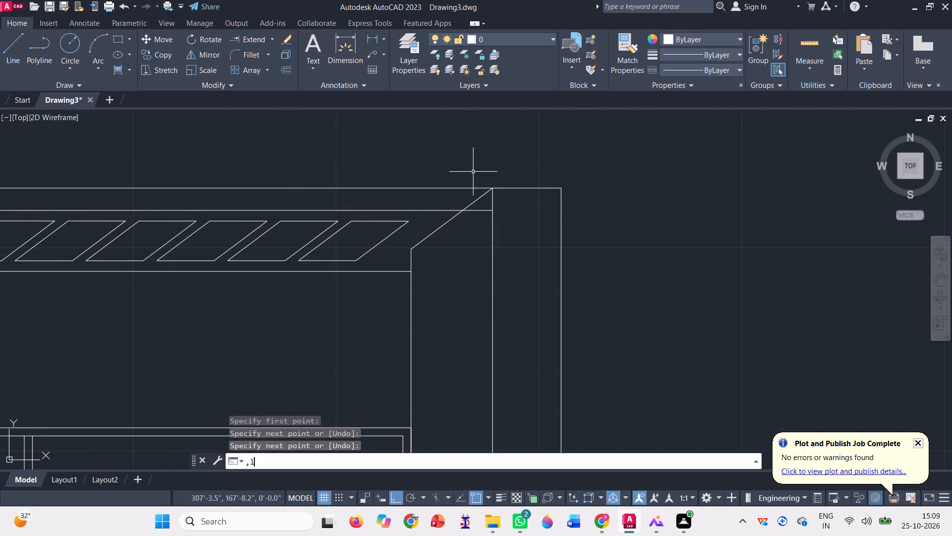
pyautogui.press('Escape')
pyautogui.press('l')
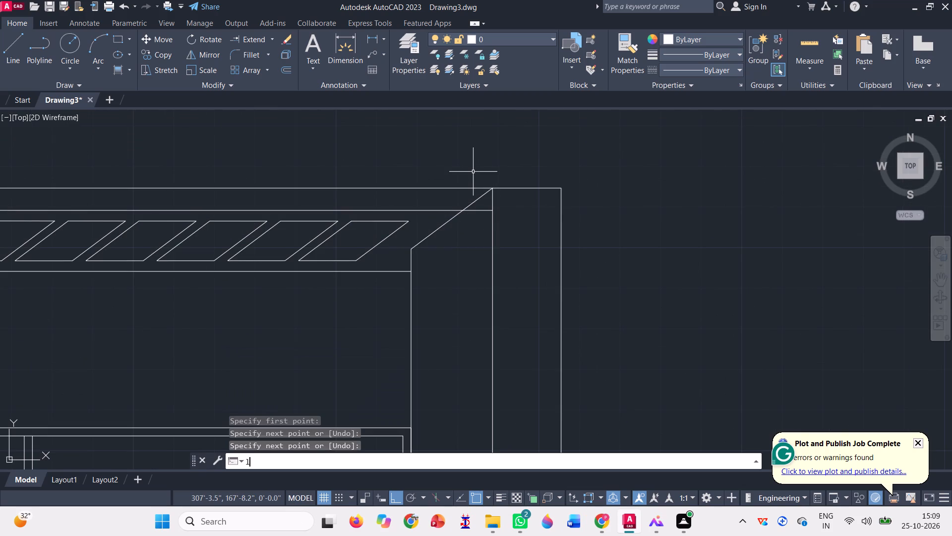
pyautogui.press('Return')
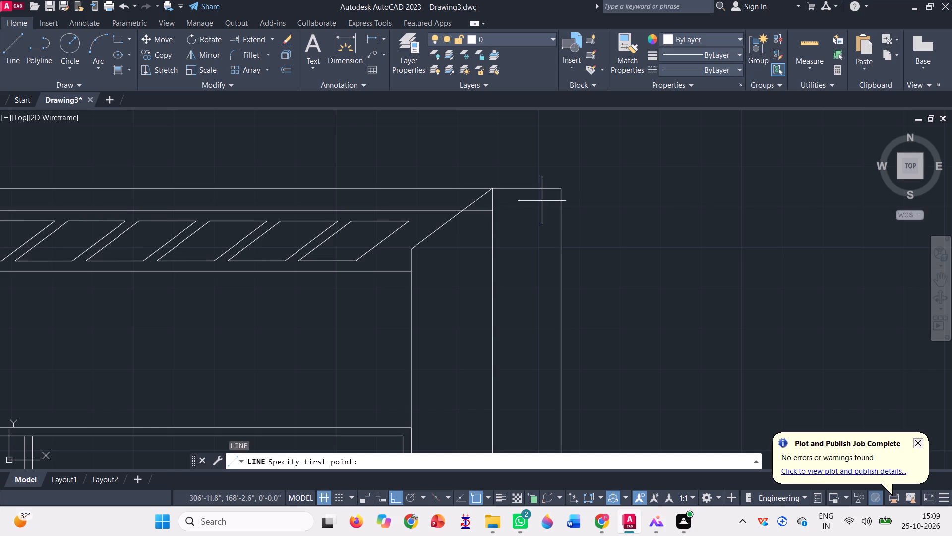
pyautogui.click(493, 210)
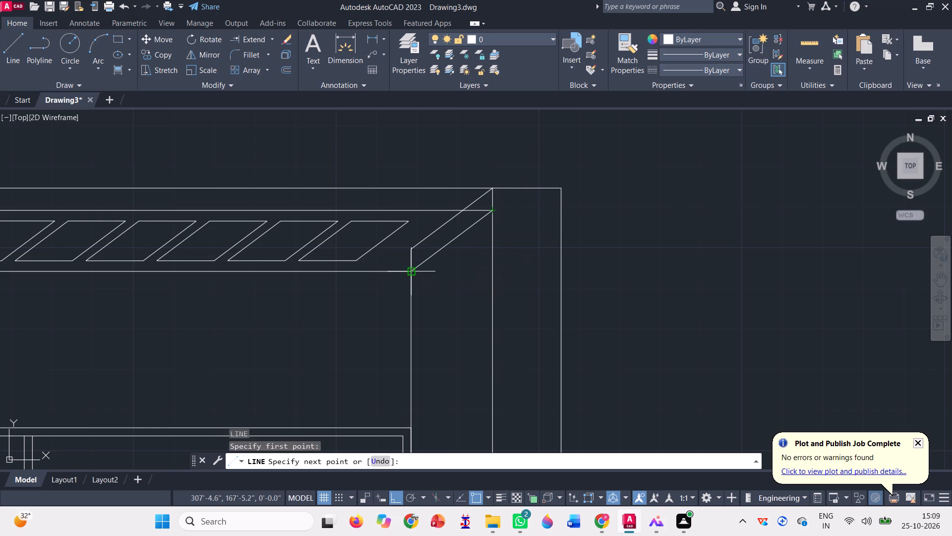
pyautogui.click(414, 275)
pyautogui.scroll(-4, 419, 267)
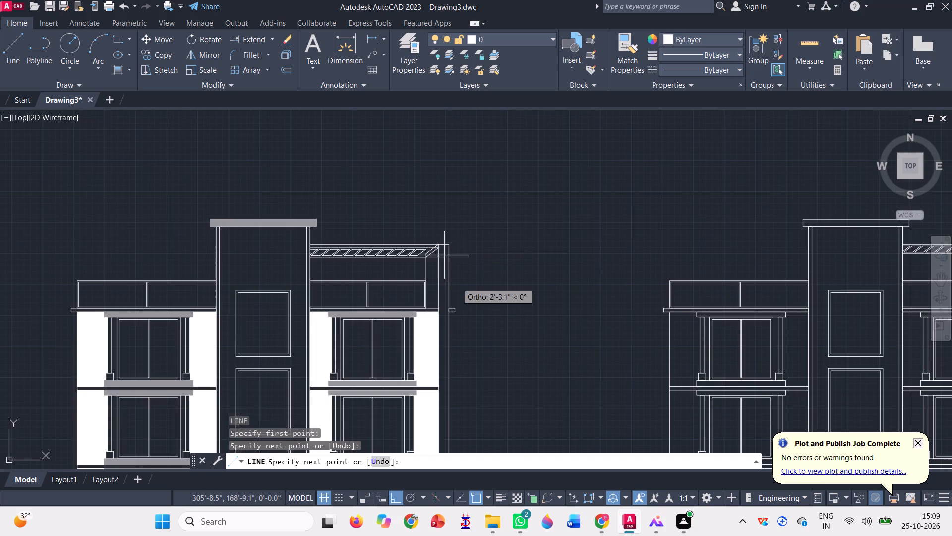
pyautogui.press('space')
# Trim away the old corner diagonal and the leftover vertical stubs above the beam's new diagonal and top edge.
pyautogui.scroll(2, 448, 250)
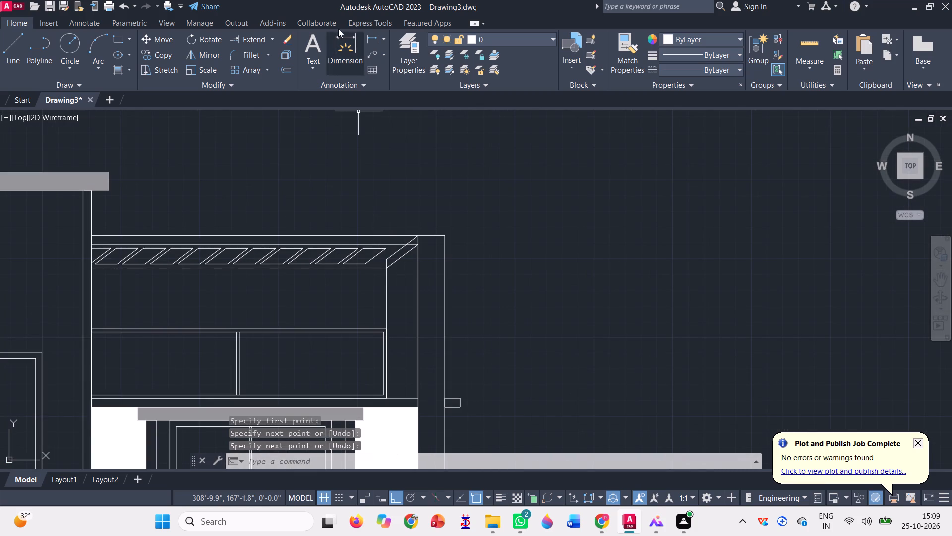
pyautogui.click(275, 38)
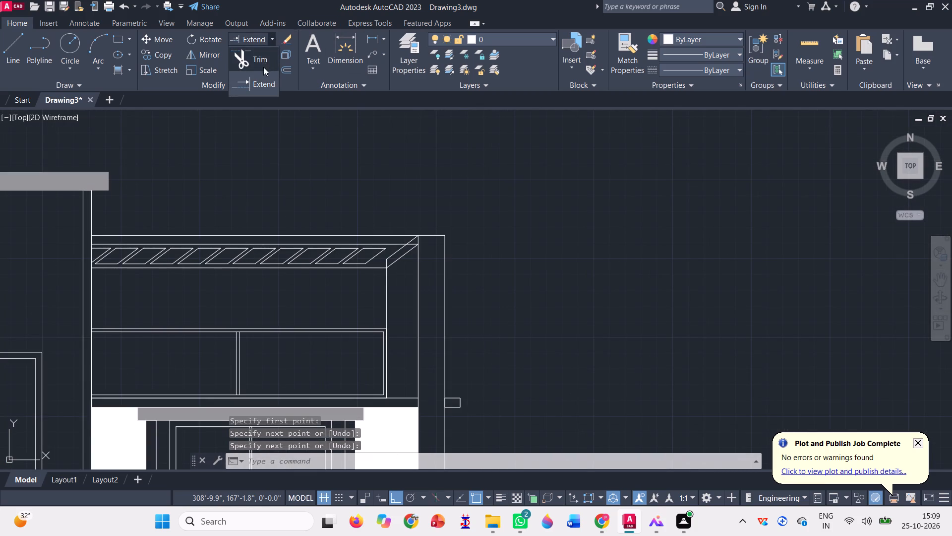
pyautogui.click(255, 58)
pyautogui.scroll(2, 427, 287)
pyautogui.click(323, 213)
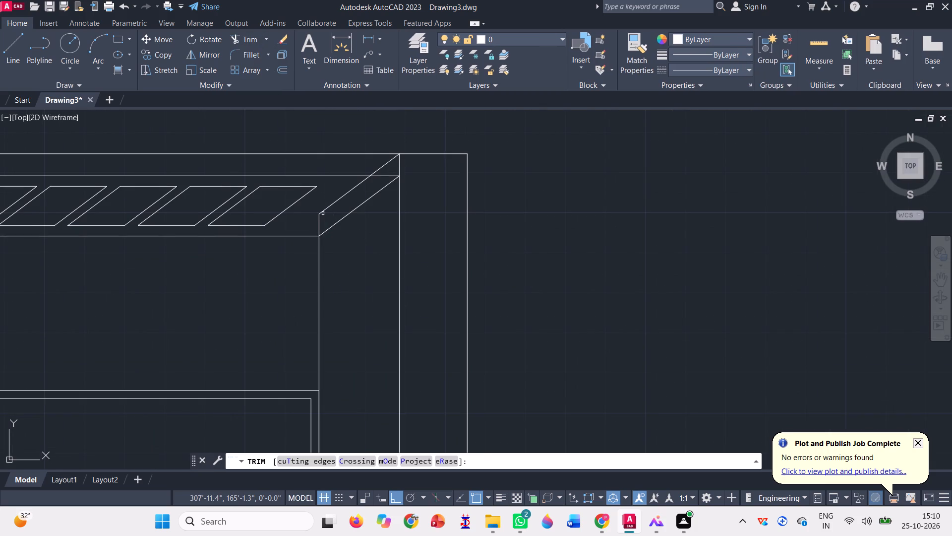
pyautogui.click(318, 220)
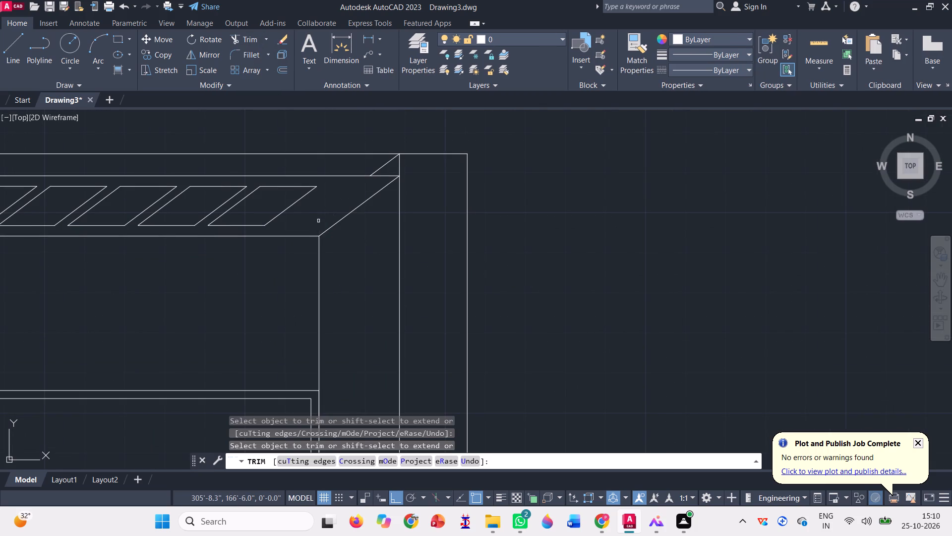
pyautogui.click(389, 164)
pyautogui.click(400, 162)
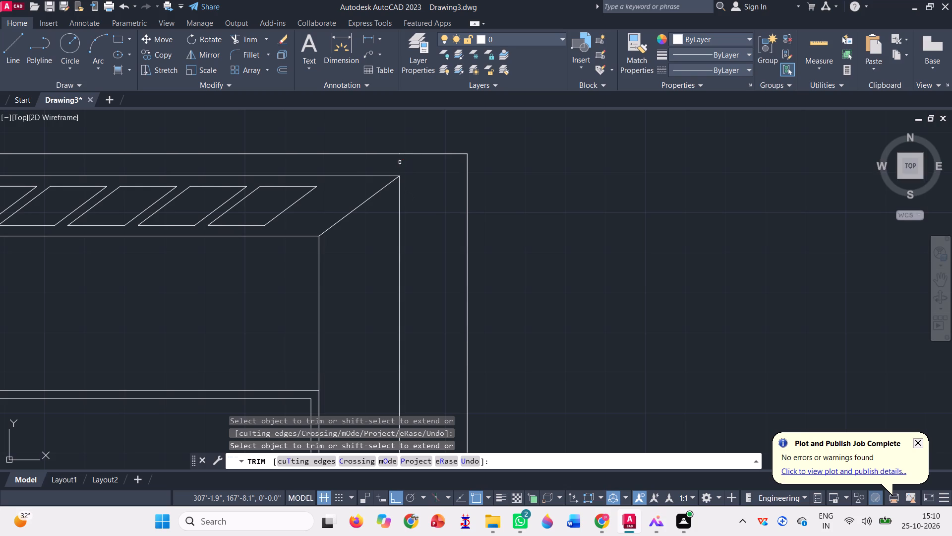
pyautogui.scroll(-5, 450, 213)
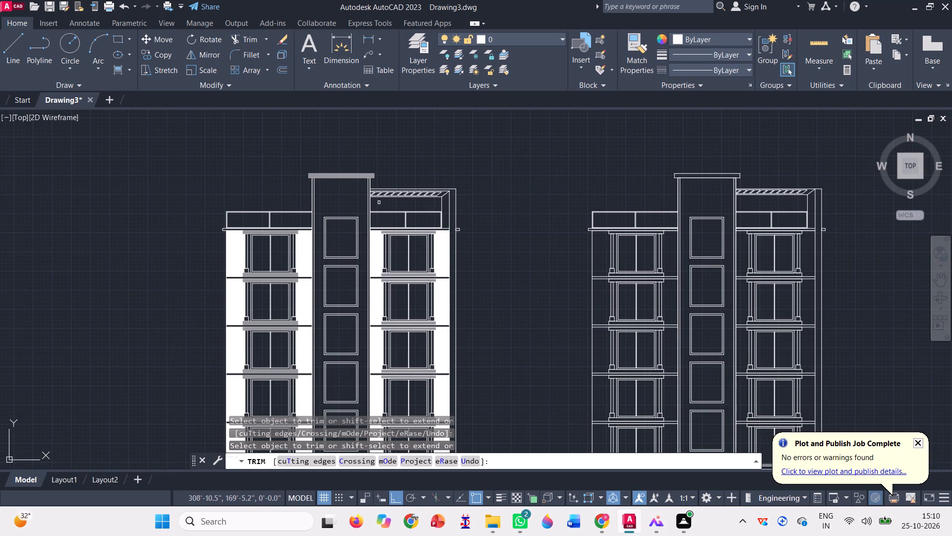
pyautogui.press('Escape')
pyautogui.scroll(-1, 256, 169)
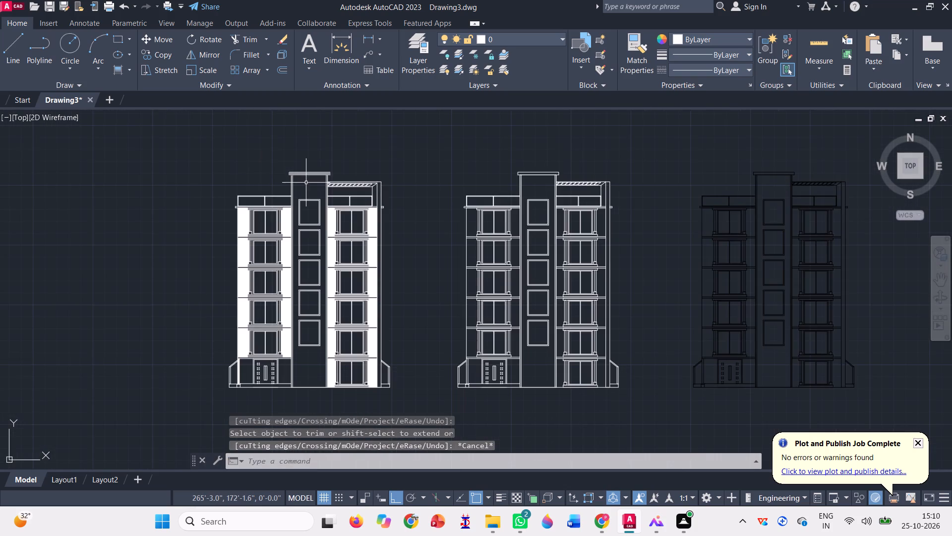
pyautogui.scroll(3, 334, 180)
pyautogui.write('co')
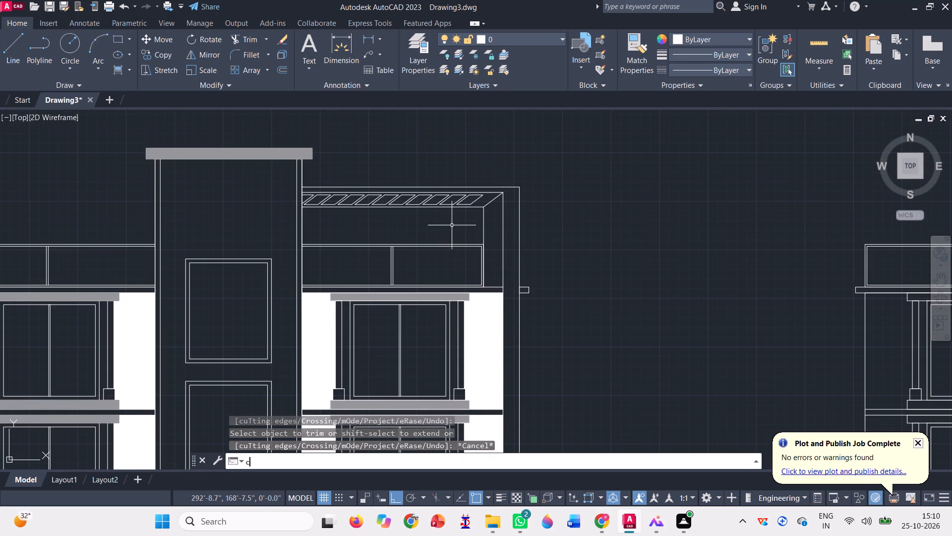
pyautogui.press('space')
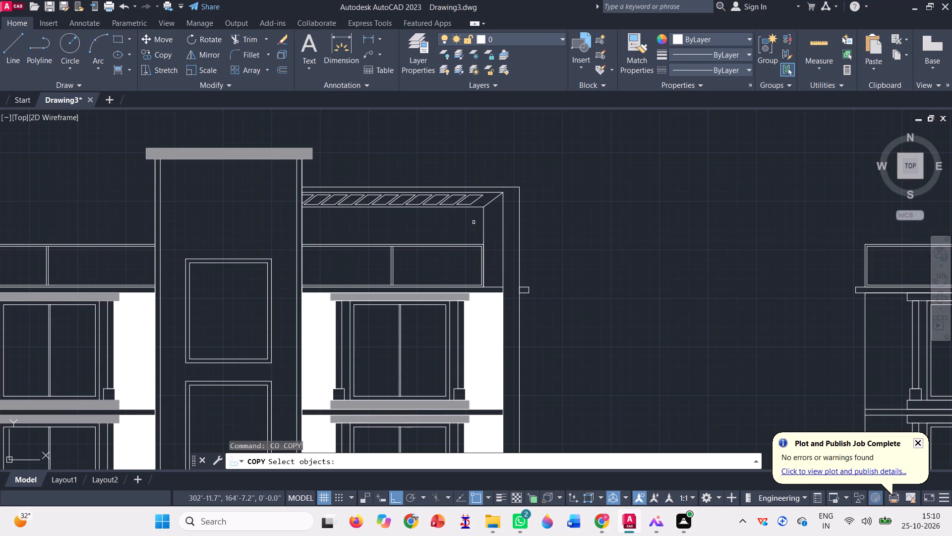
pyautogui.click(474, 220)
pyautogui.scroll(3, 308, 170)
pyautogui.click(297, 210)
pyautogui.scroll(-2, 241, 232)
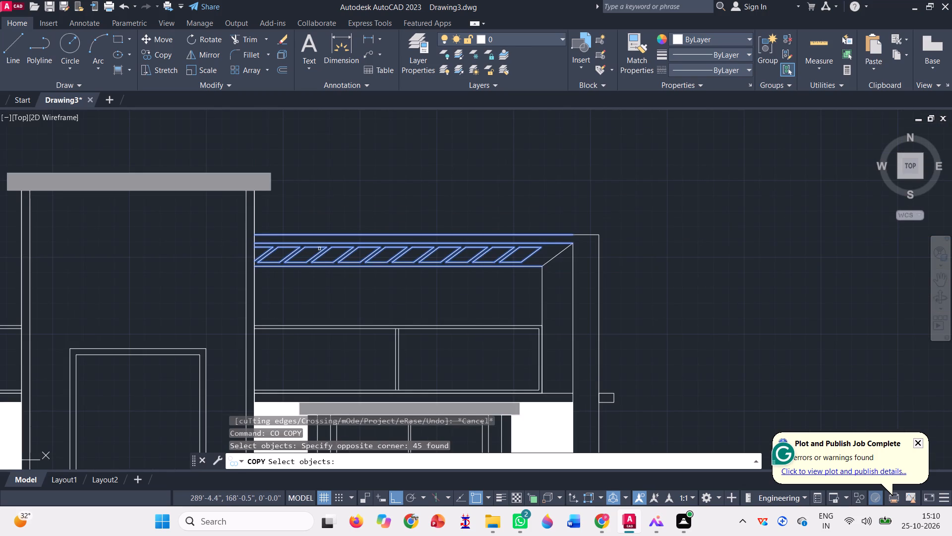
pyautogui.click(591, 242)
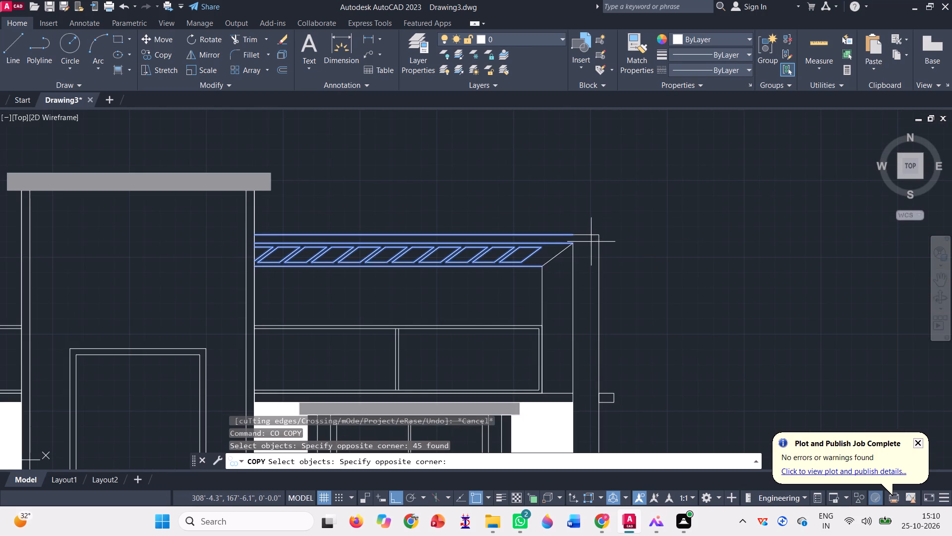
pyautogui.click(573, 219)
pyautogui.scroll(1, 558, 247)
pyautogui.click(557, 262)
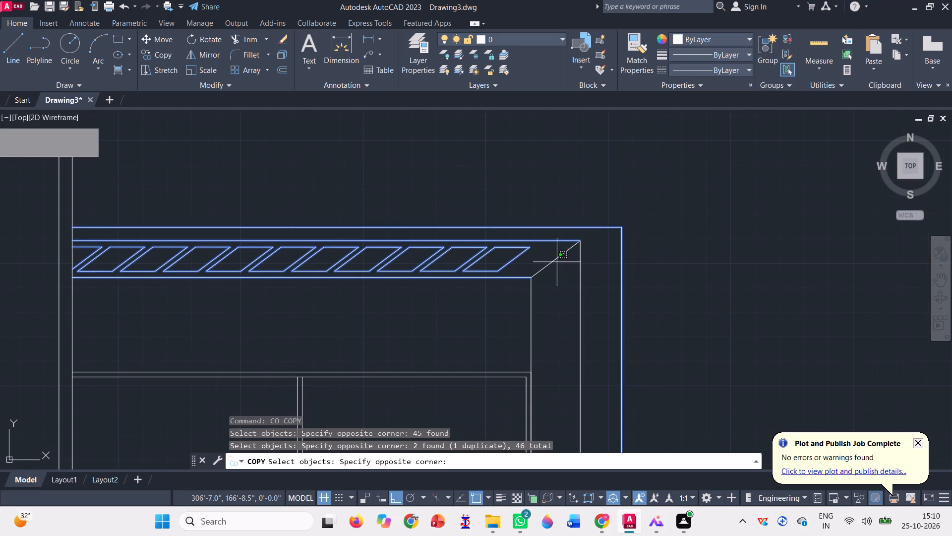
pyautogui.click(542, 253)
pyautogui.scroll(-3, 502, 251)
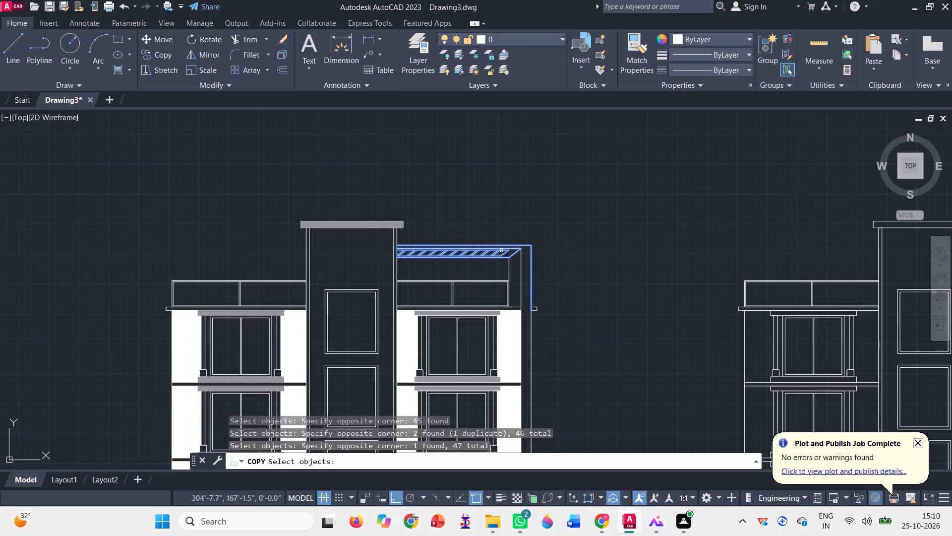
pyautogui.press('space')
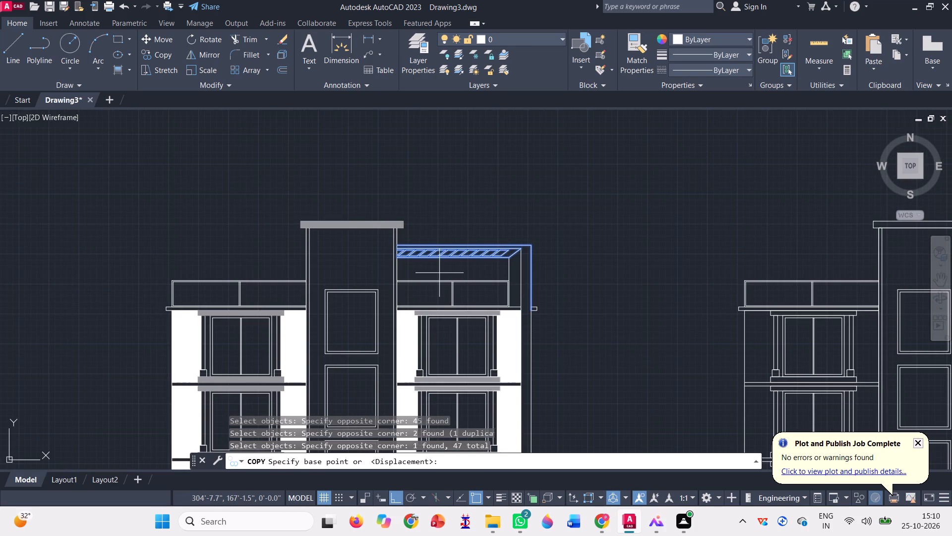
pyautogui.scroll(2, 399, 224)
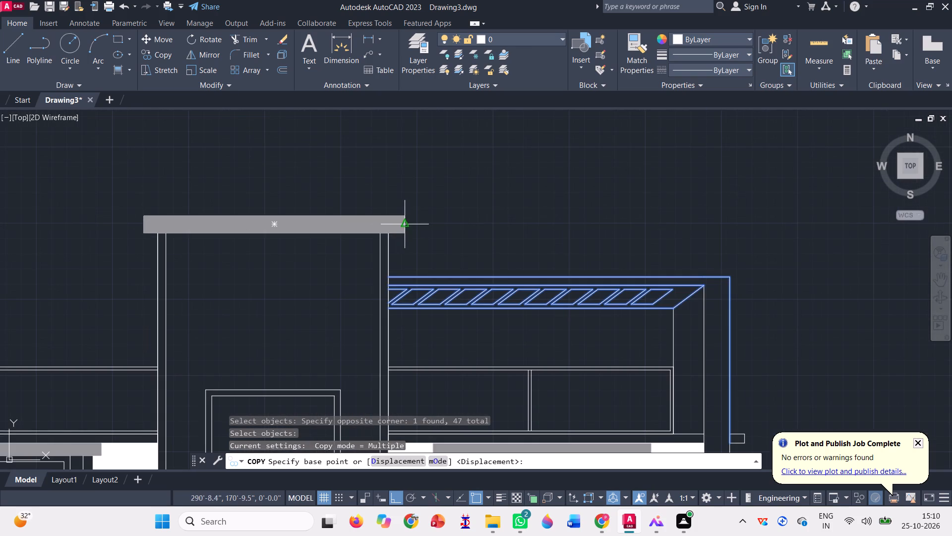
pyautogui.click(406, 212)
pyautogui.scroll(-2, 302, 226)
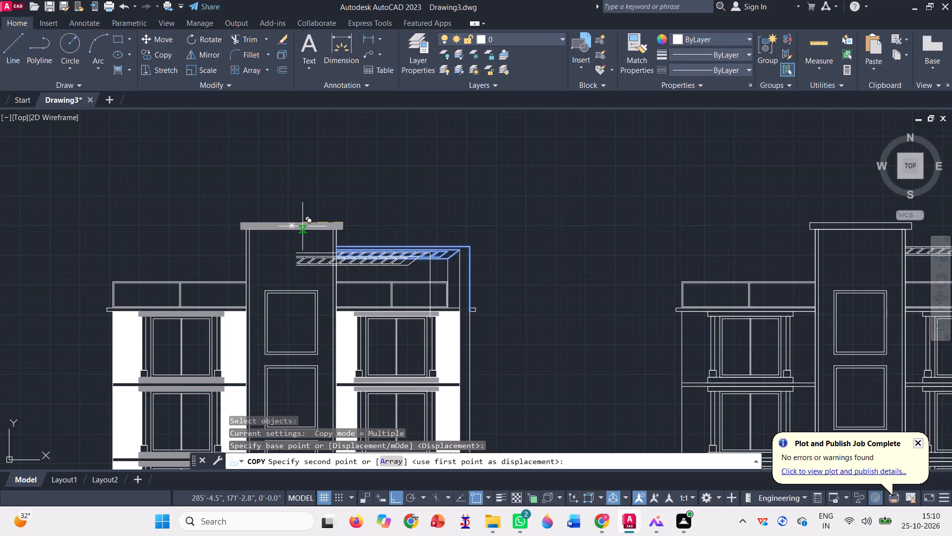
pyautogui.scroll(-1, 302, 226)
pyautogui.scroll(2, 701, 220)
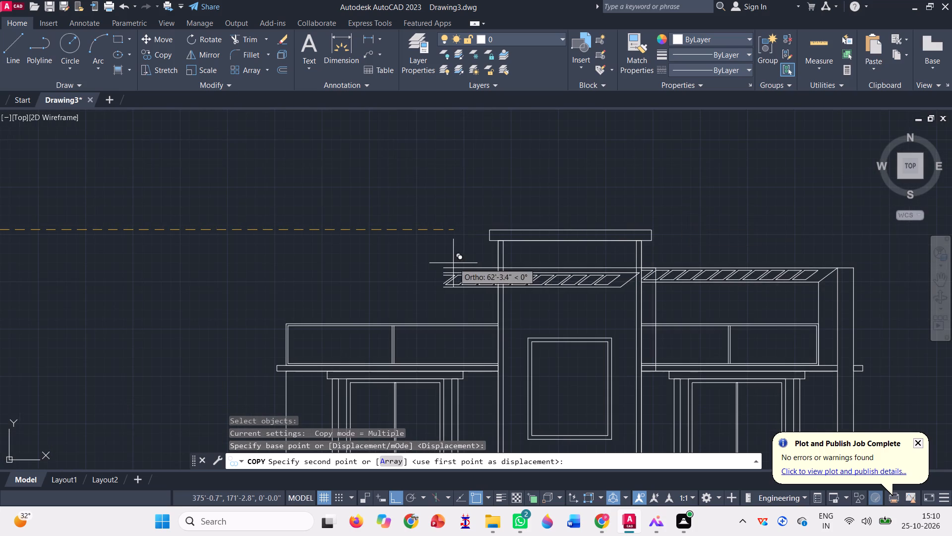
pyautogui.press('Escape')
# Delete the old slatted roof beam with its top and bottom edge lines from the white outline copy of the elevation.
pyautogui.scroll(-2, 322, 260)
pyautogui.scroll(2, 544, 275)
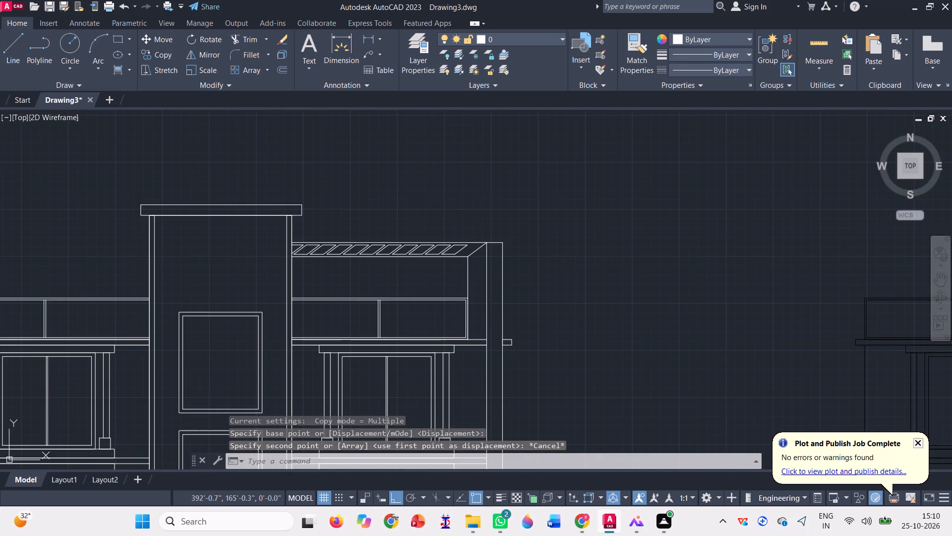
pyautogui.click(467, 265)
pyautogui.press('Escape')
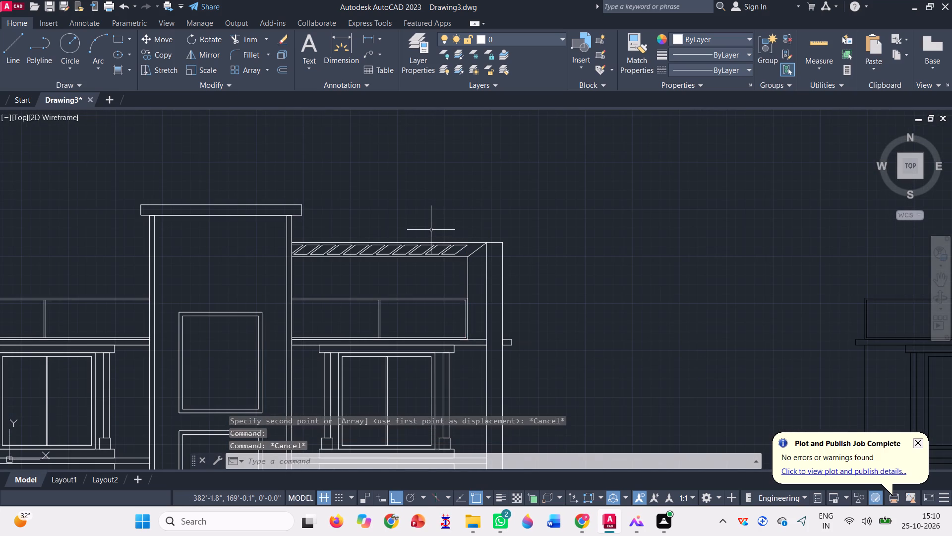
pyautogui.scroll(2, 431, 230)
pyautogui.click(490, 309)
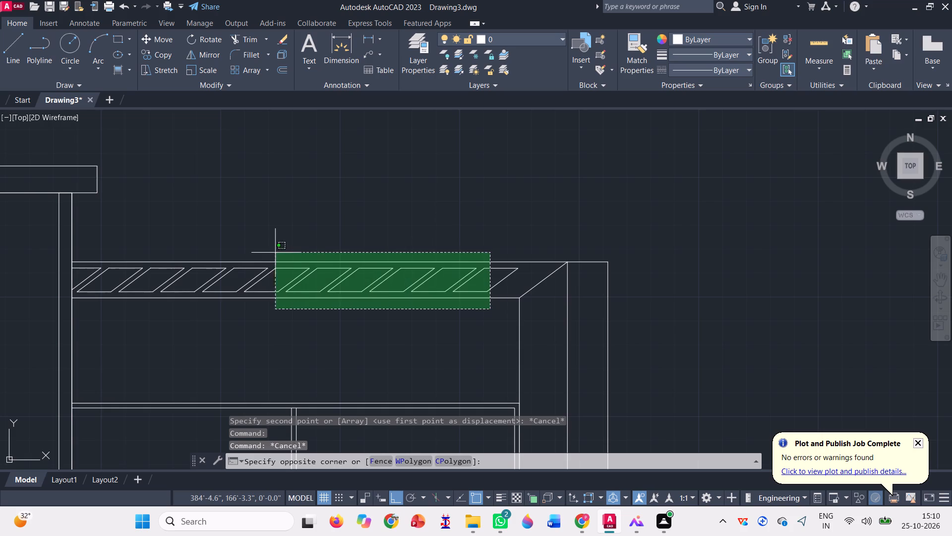
pyautogui.click(86, 255)
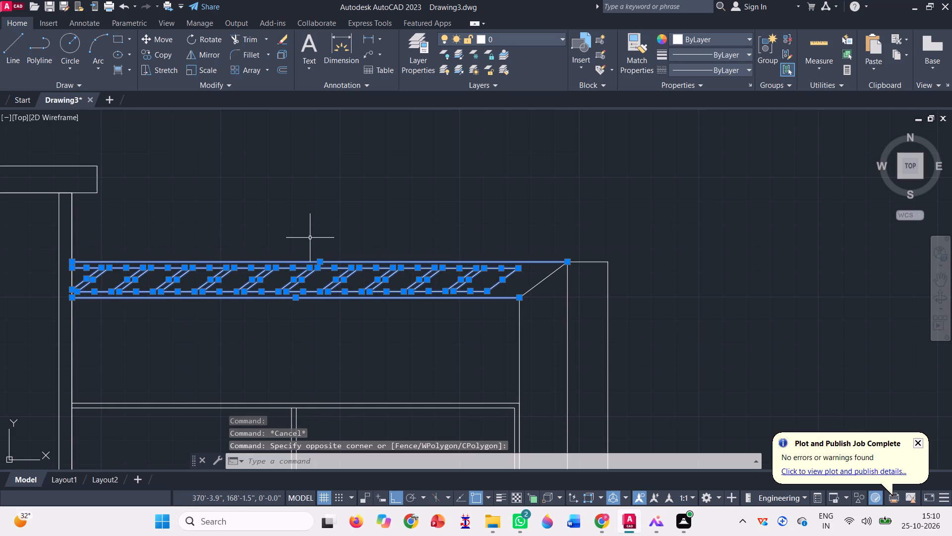
pyautogui.press('Delete')
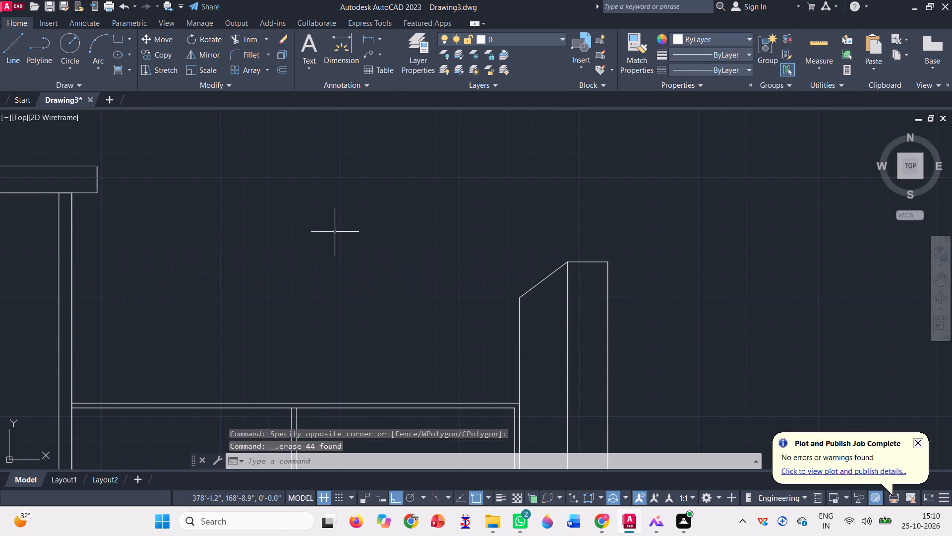
# Copy the hatched elevation's slatted roof beam, edge lines and corner diagonal onto the white outline copy, aligning the side post's upper outer corners.
pyautogui.scroll(-2, 473, 233)
pyautogui.scroll(-2, 618, 268)
pyautogui.scroll(3, 185, 265)
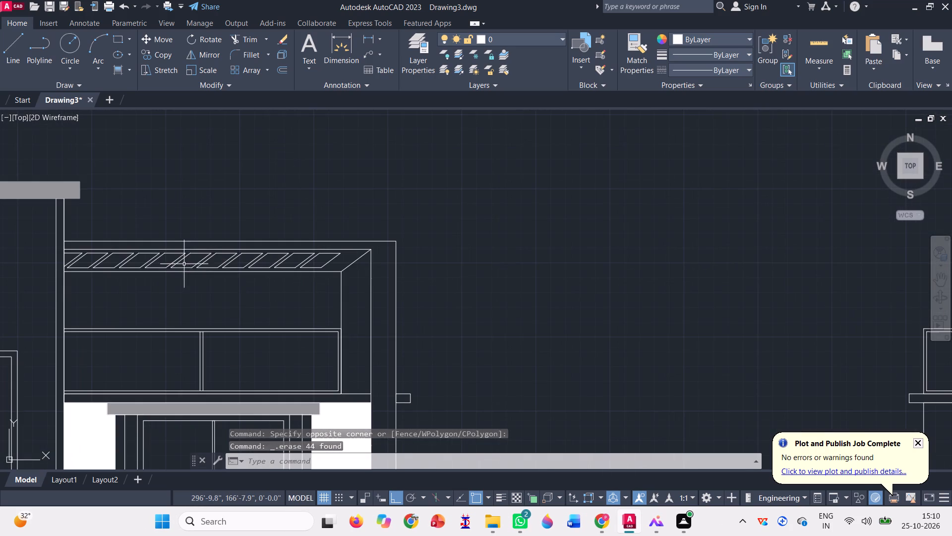
pyautogui.click(318, 286)
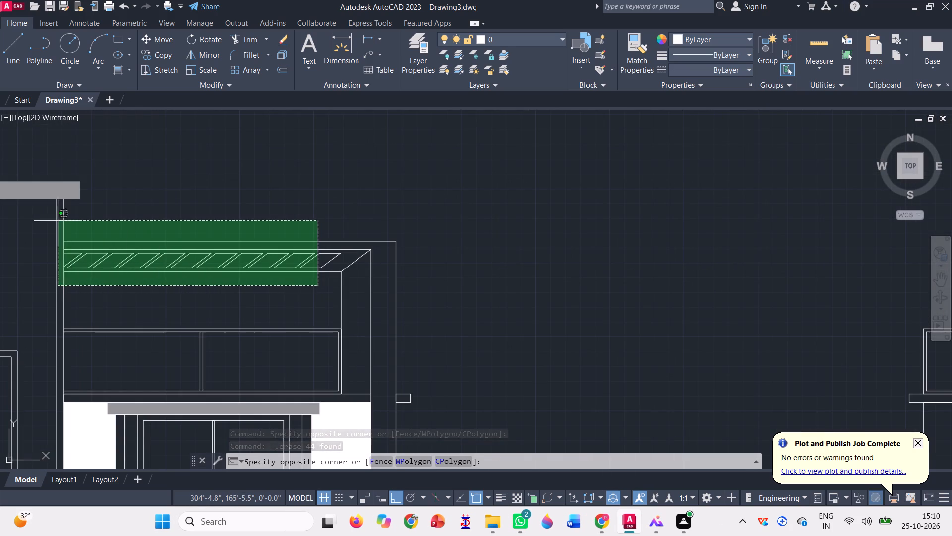
pyautogui.click(68, 223)
pyautogui.scroll(1, 343, 232)
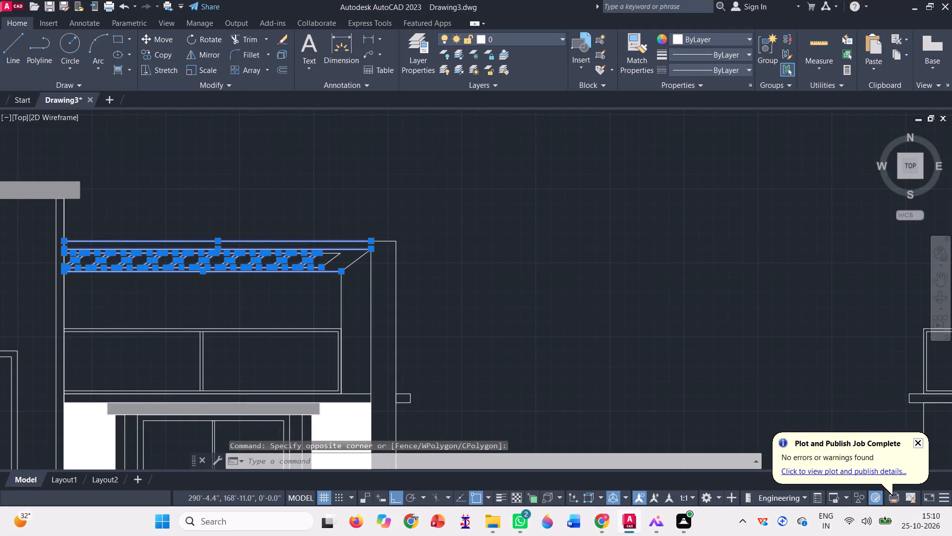
pyautogui.scroll(1, 343, 232)
pyautogui.click(388, 299)
pyautogui.click(380, 295)
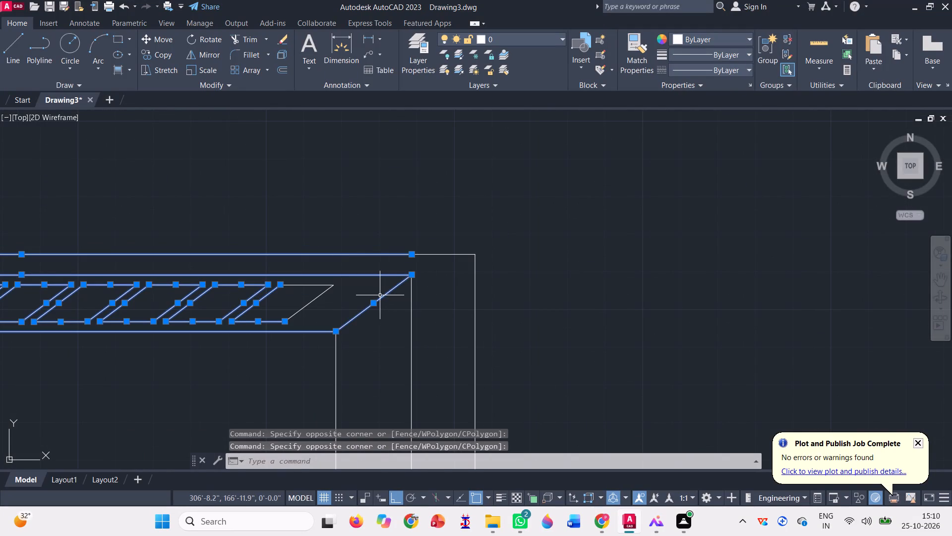
pyautogui.click(319, 305)
pyautogui.click(304, 281)
pyautogui.scroll(-2, 495, 237)
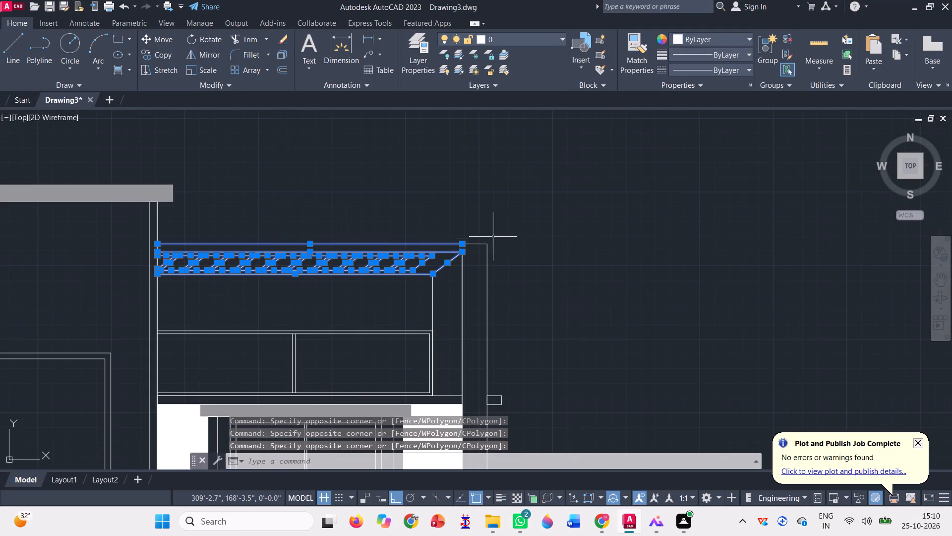
pyautogui.press('c')
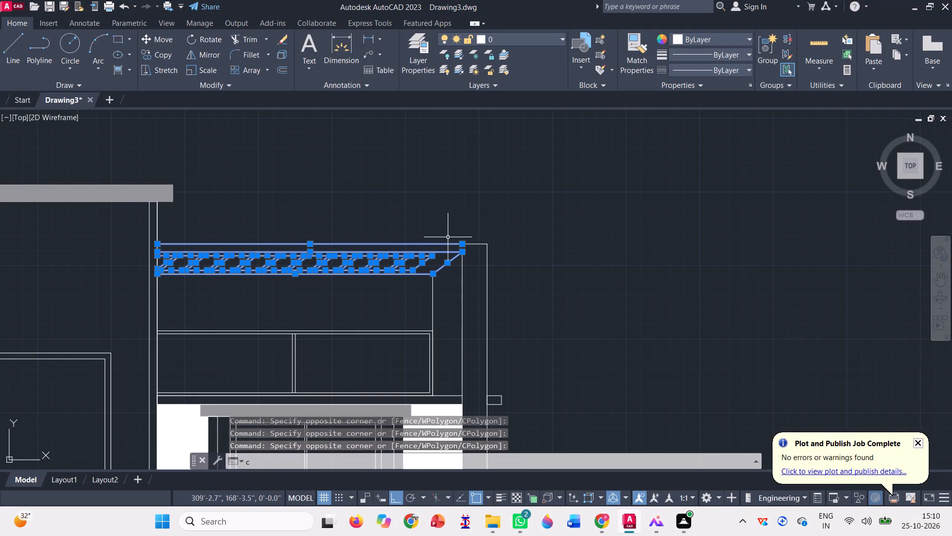
pyautogui.write('o')
pyautogui.press('space')
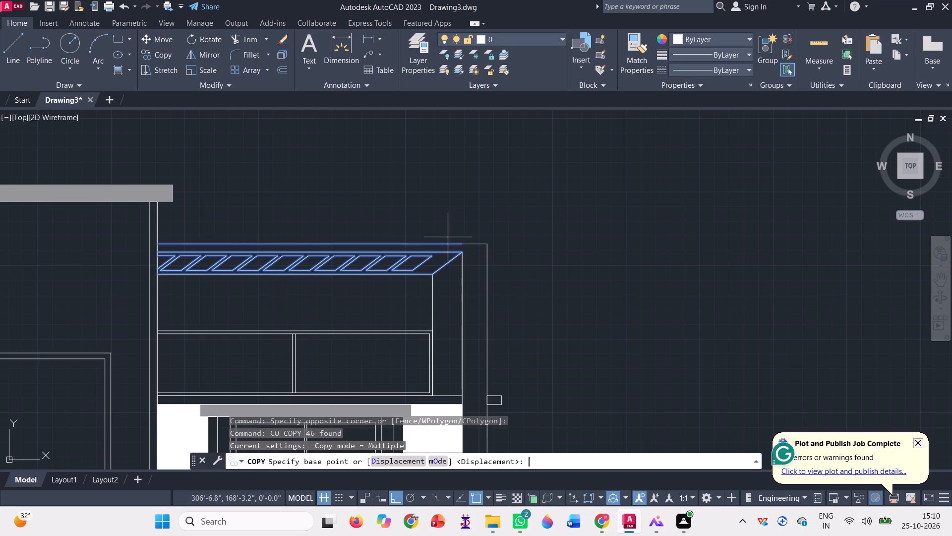
pyautogui.click(486, 241)
pyautogui.scroll(-2, 315, 262)
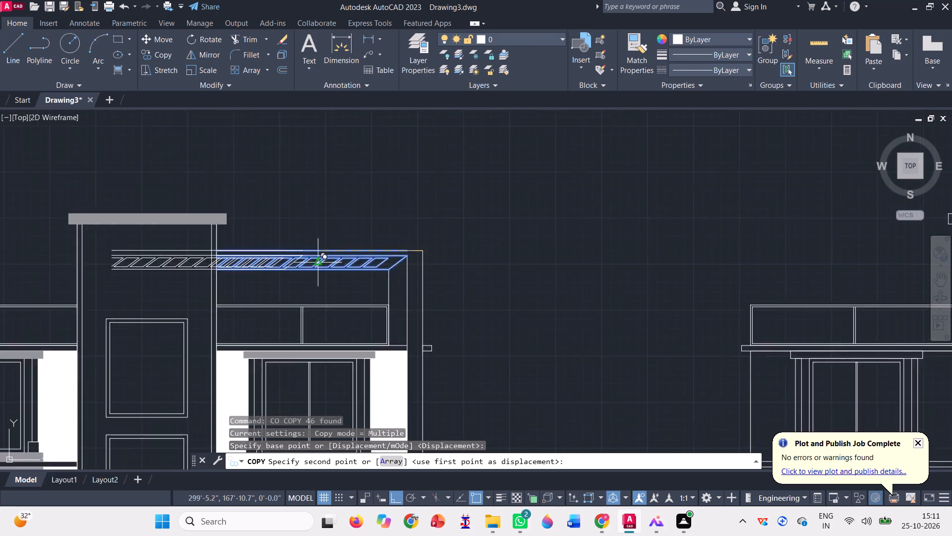
pyautogui.scroll(-1, 315, 262)
pyautogui.scroll(3, 704, 226)
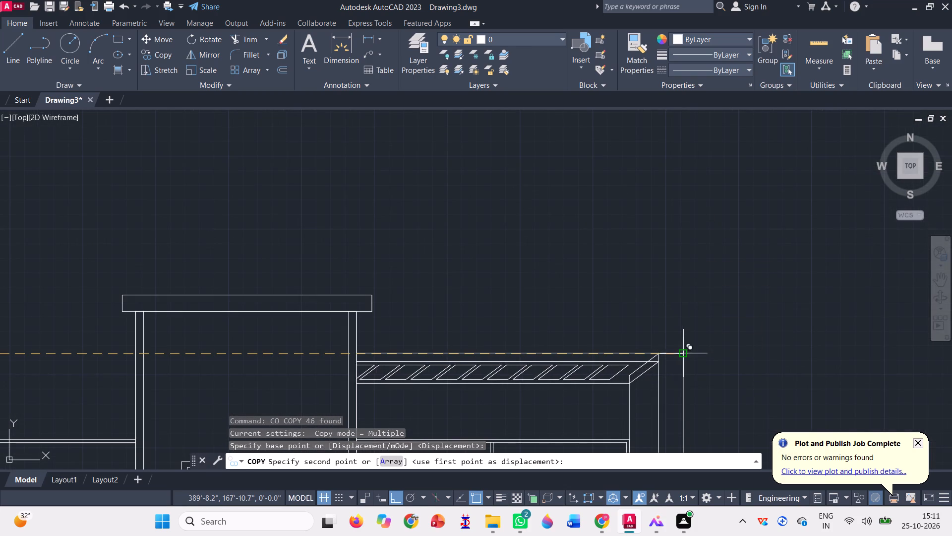
pyautogui.click(681, 355)
pyautogui.scroll(-1, 484, 298)
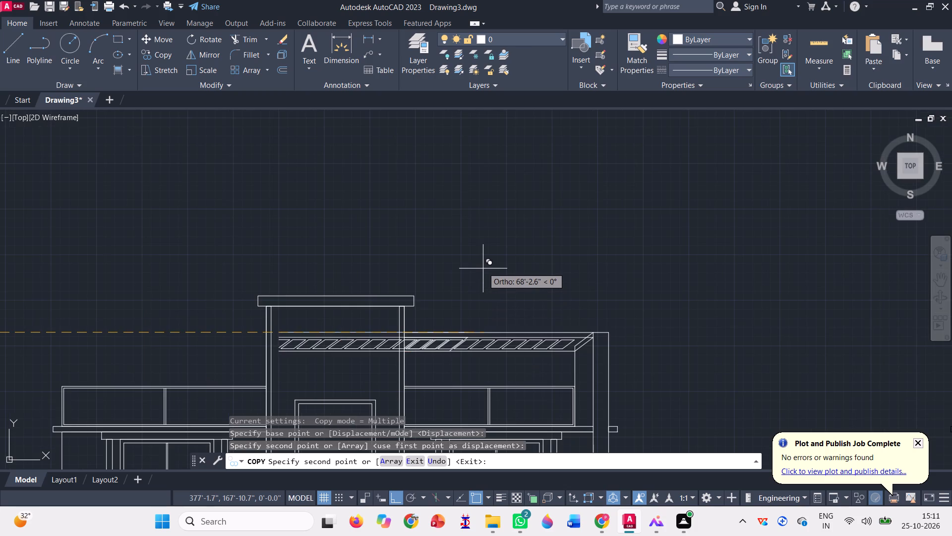
pyautogui.press('space')
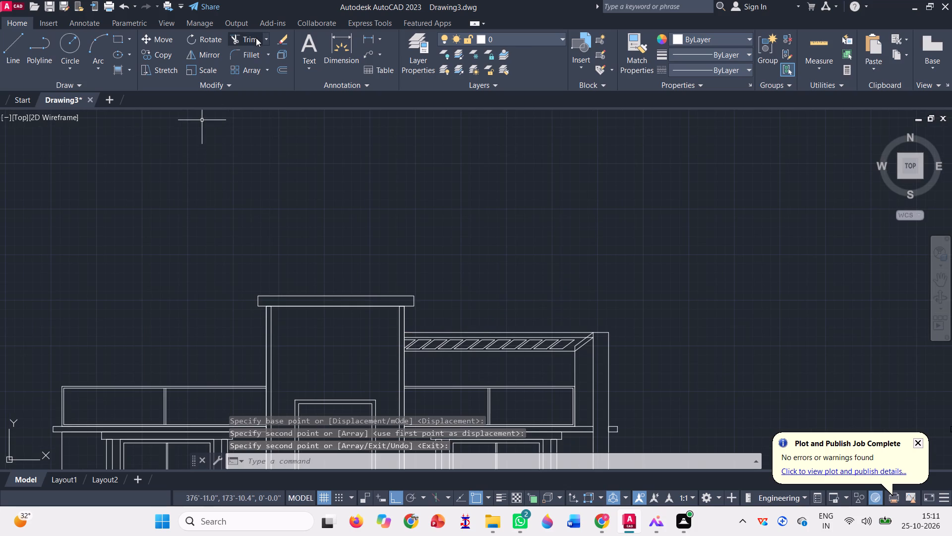
# Trim away the old corner diagonal and leftover vertical stubs around the copied beam's corner on the white outline elevation.
pyautogui.click(256, 38)
pyautogui.scroll(3, 591, 356)
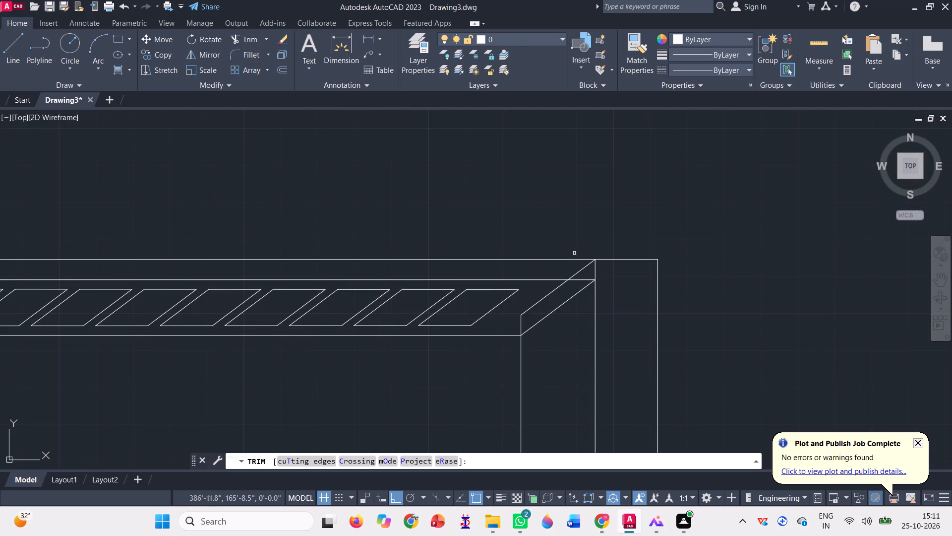
pyautogui.click(582, 267)
pyautogui.click(598, 270)
pyautogui.click(582, 271)
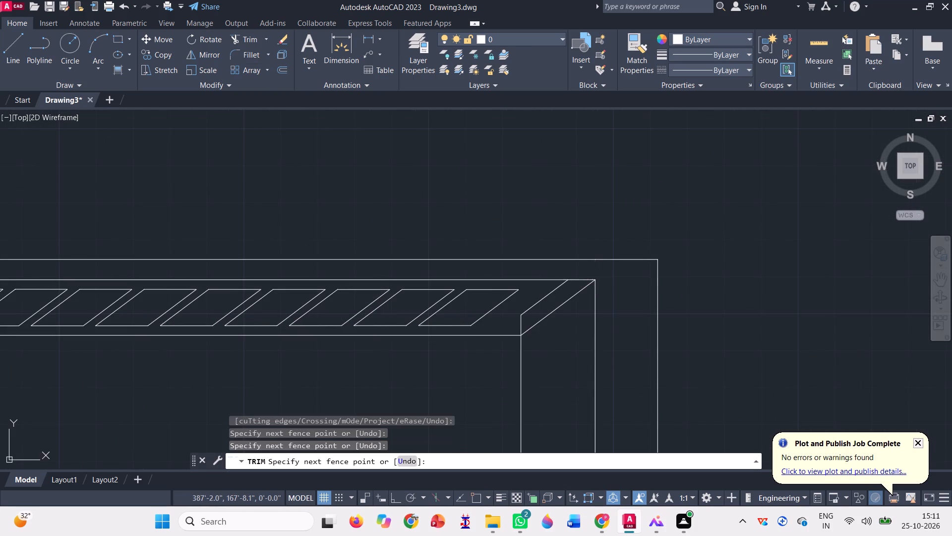
pyautogui.click(558, 291)
pyautogui.click(548, 291)
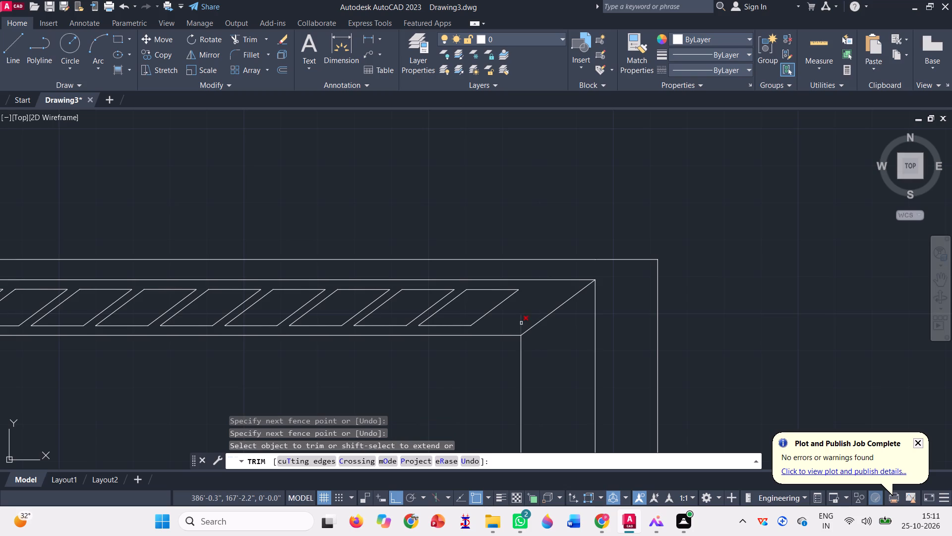
pyautogui.click(521, 323)
pyautogui.scroll(-3, 519, 322)
pyautogui.press('space')
pyautogui.scroll(-1, 551, 293)
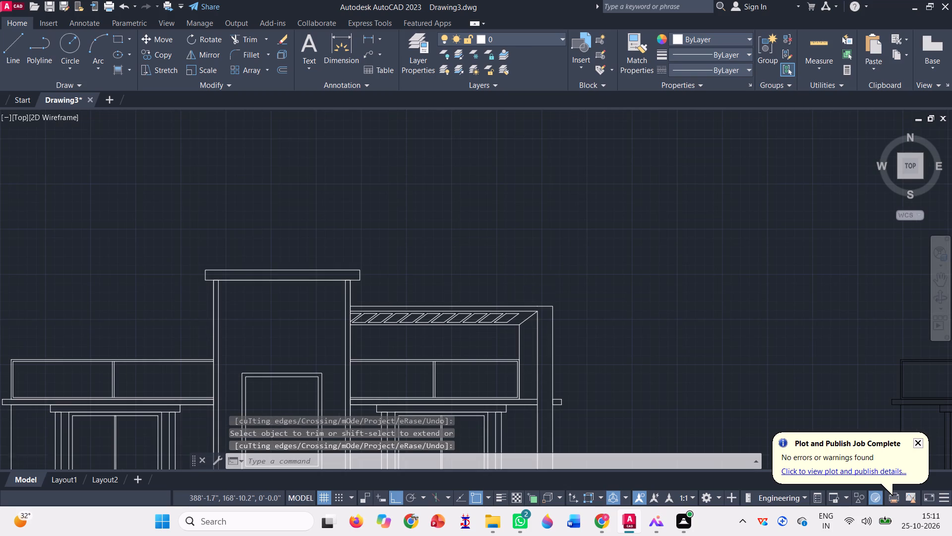
pyautogui.scroll(3, 541, 306)
pyautogui.scroll(-2, 553, 279)
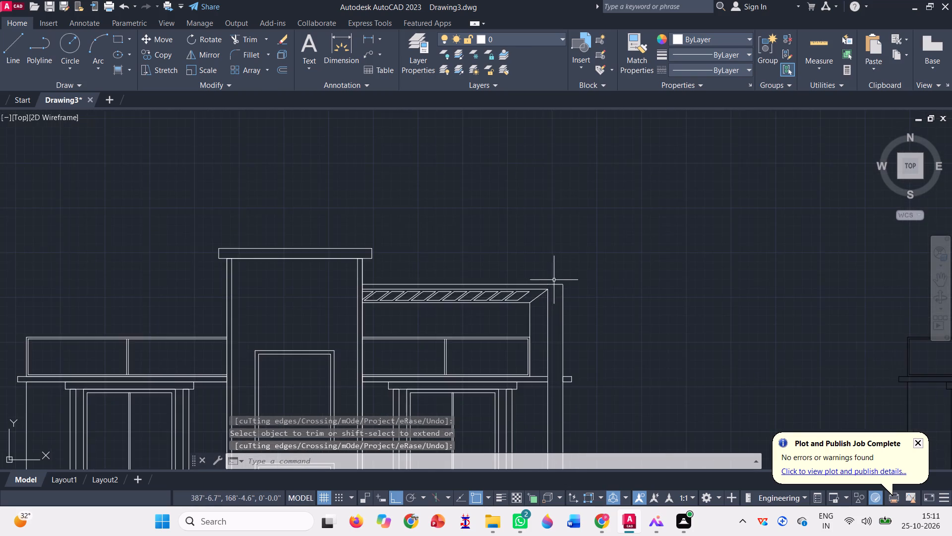
# Fill the hatched elevation's slatted roof beam, mitred corner and inner vertical strip below it with a solid 147,149,152 grey hatch.
pyautogui.scroll(-3, 620, 278)
pyautogui.scroll(4, 372, 281)
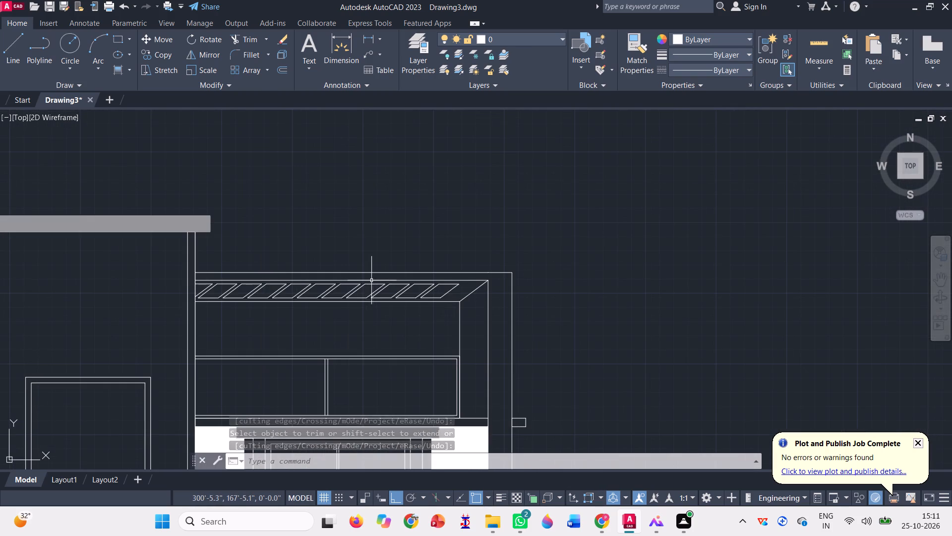
pyautogui.click(117, 69)
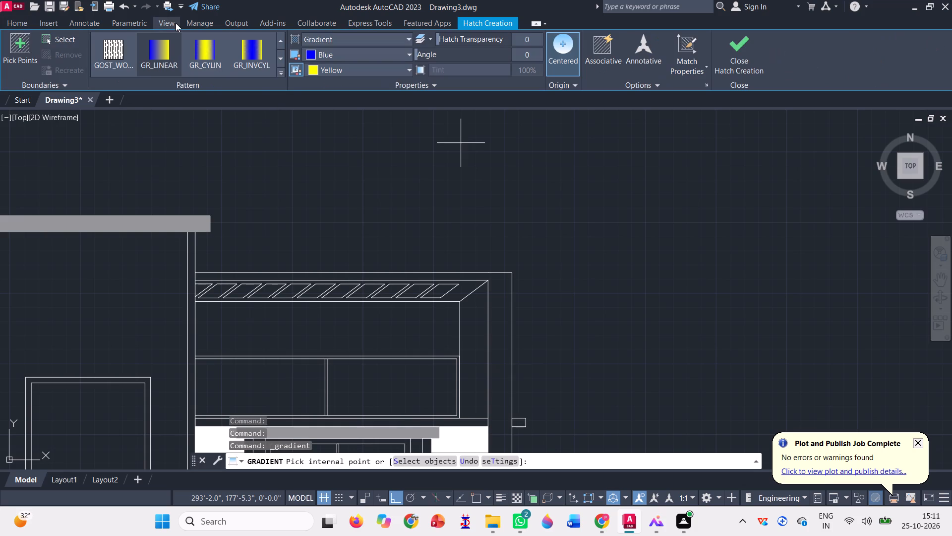
pyautogui.scroll(11, 116, 37)
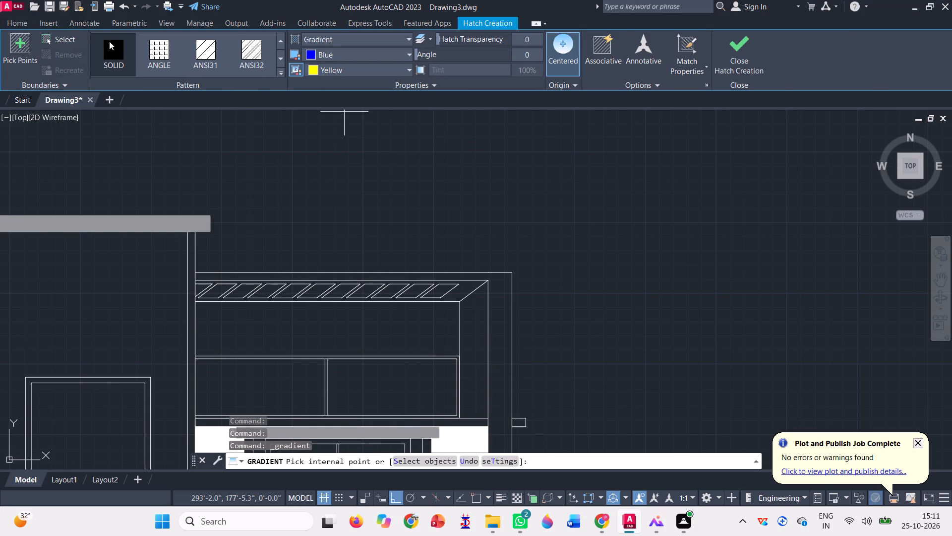
pyautogui.click(109, 41)
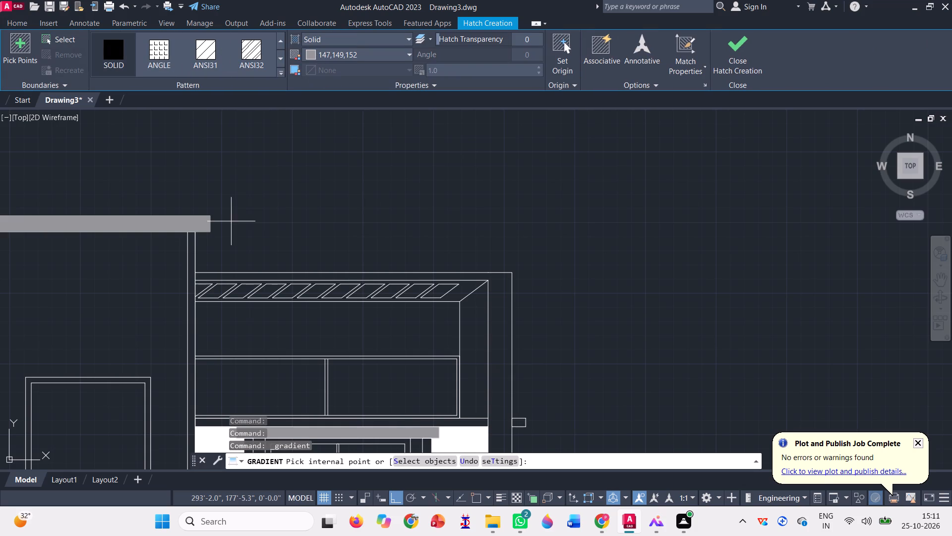
pyautogui.scroll(4, 234, 313)
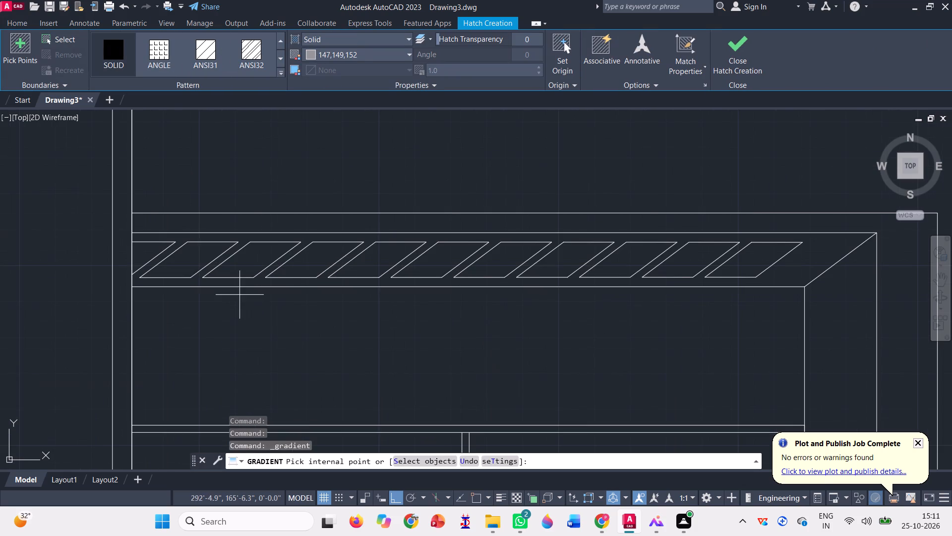
pyautogui.scroll(2, 239, 294)
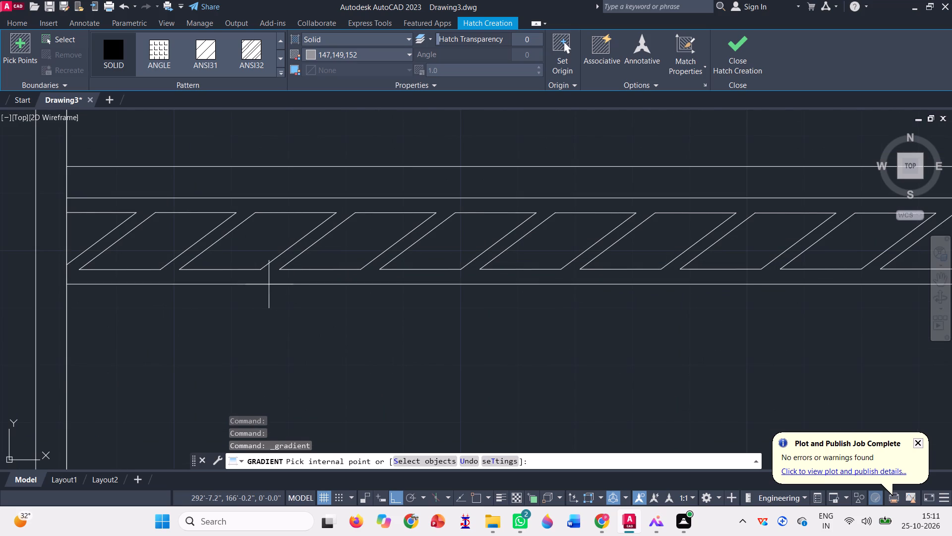
pyautogui.click(266, 274)
pyautogui.scroll(-2, 290, 327)
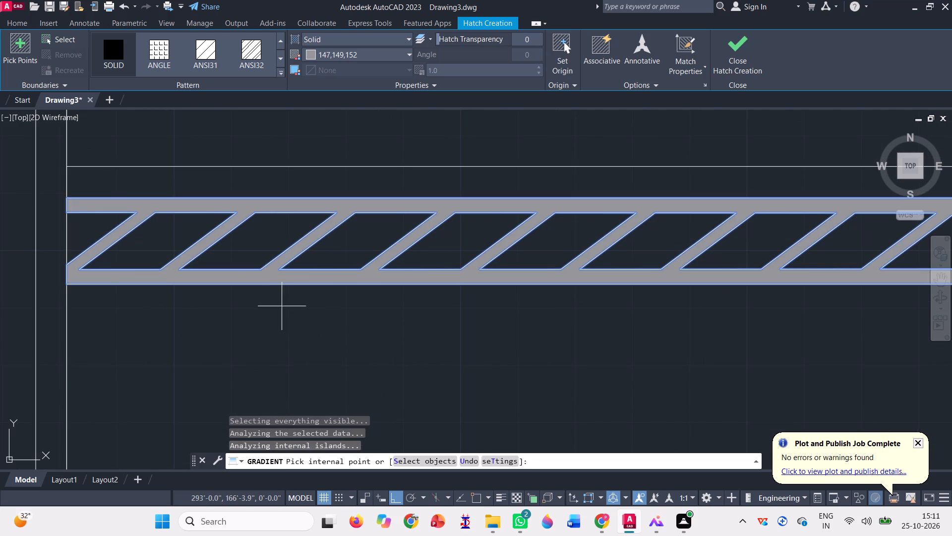
pyautogui.scroll(-2, 290, 327)
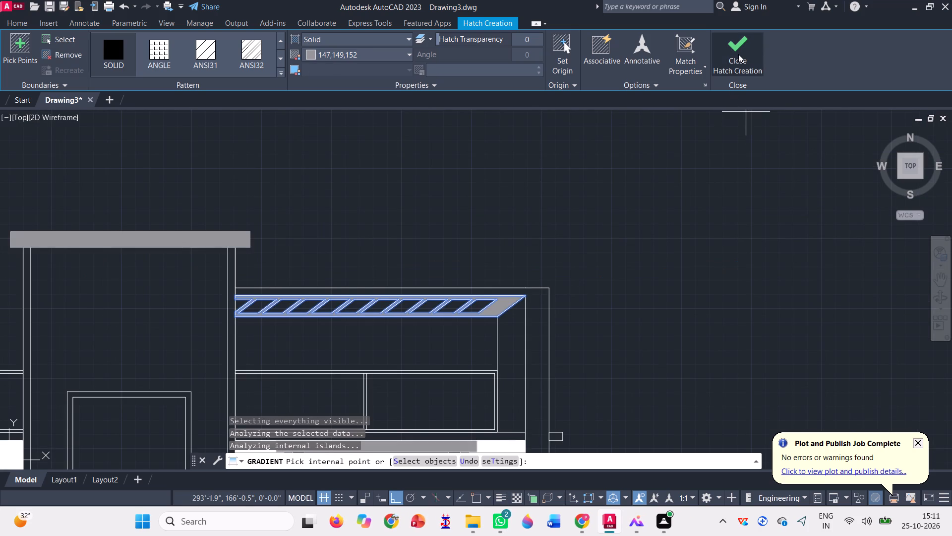
pyautogui.click(516, 340)
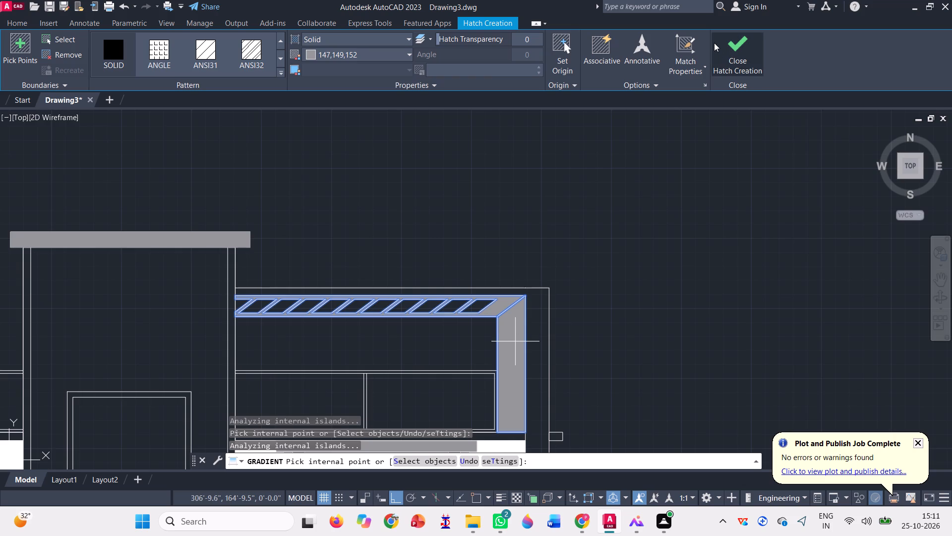
pyautogui.click(731, 52)
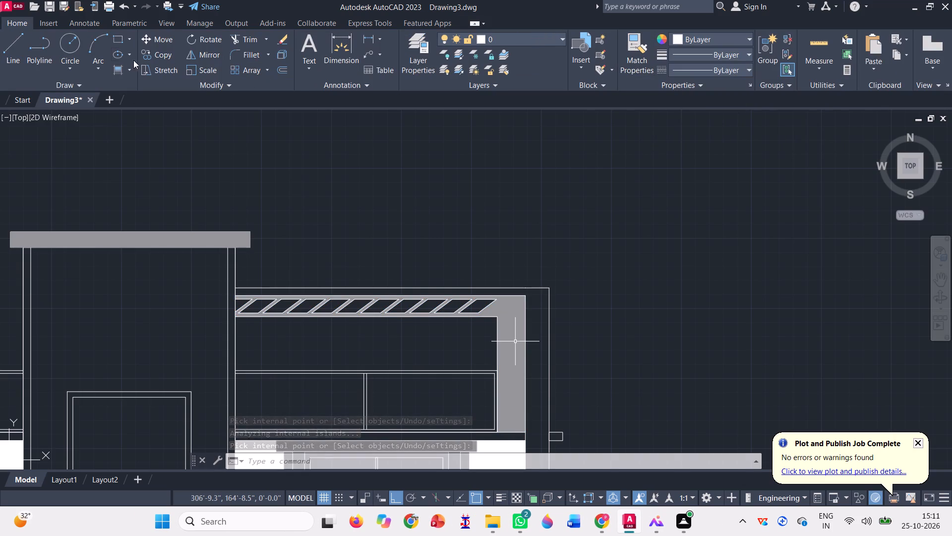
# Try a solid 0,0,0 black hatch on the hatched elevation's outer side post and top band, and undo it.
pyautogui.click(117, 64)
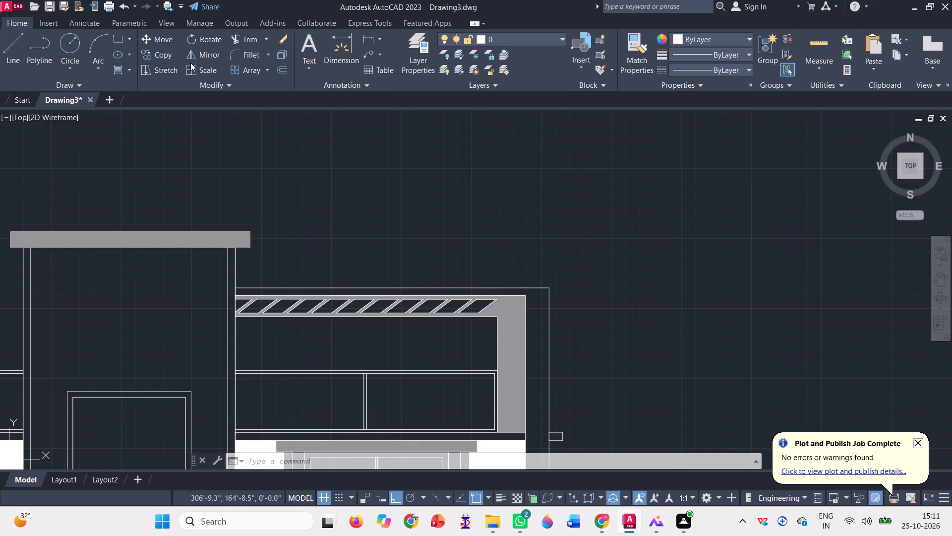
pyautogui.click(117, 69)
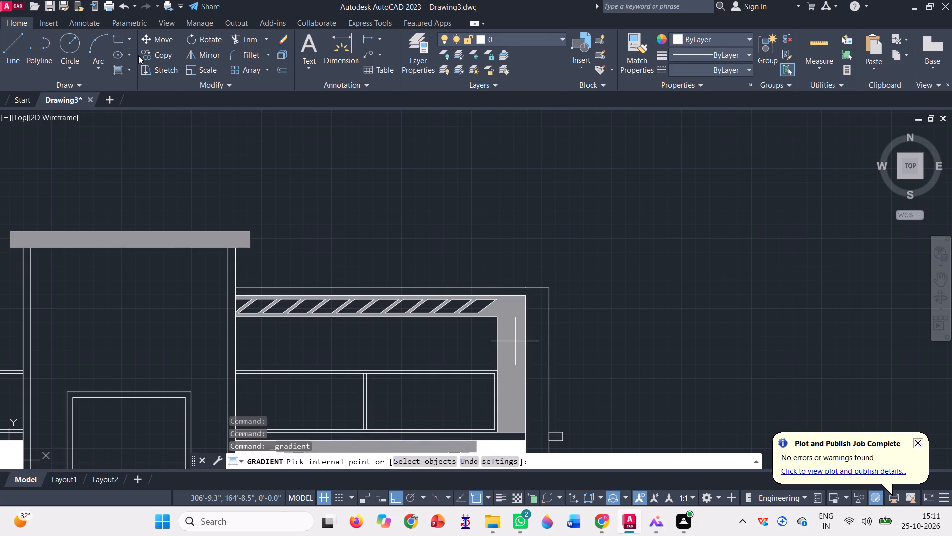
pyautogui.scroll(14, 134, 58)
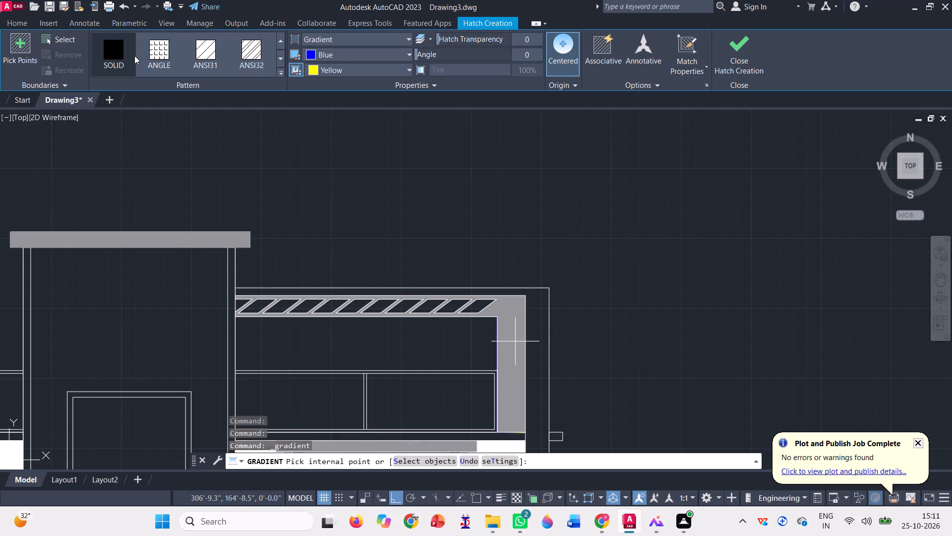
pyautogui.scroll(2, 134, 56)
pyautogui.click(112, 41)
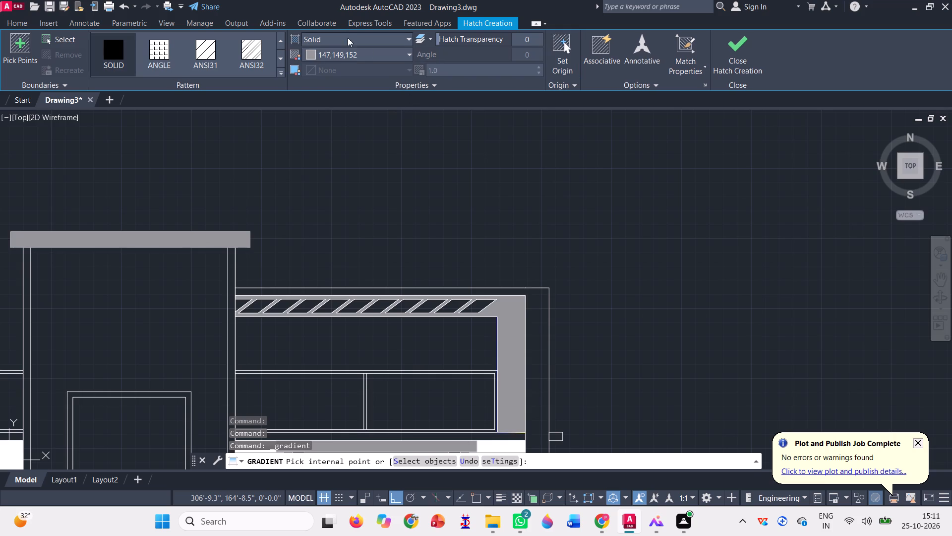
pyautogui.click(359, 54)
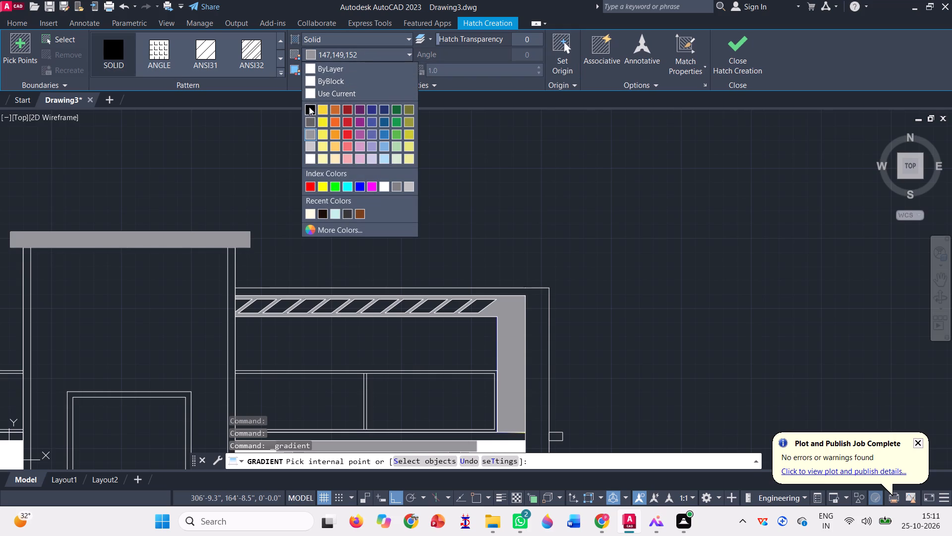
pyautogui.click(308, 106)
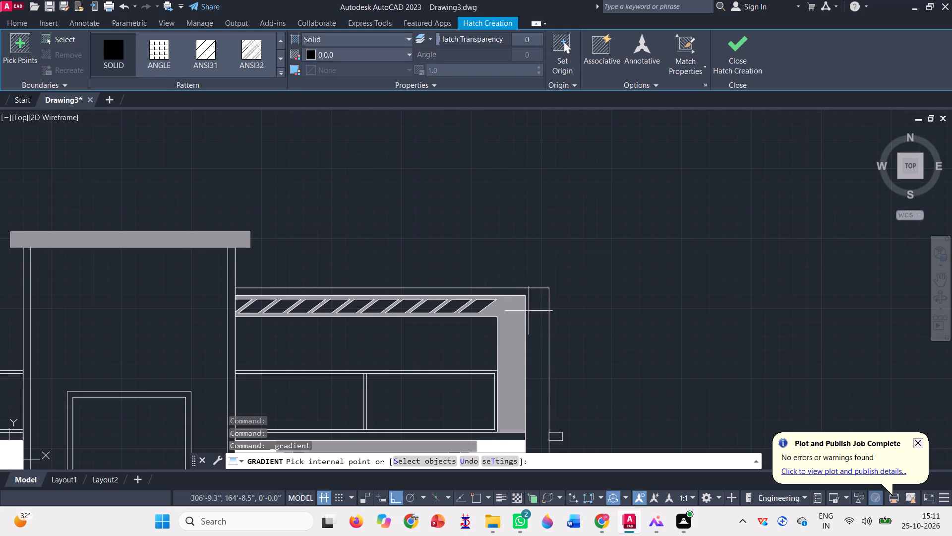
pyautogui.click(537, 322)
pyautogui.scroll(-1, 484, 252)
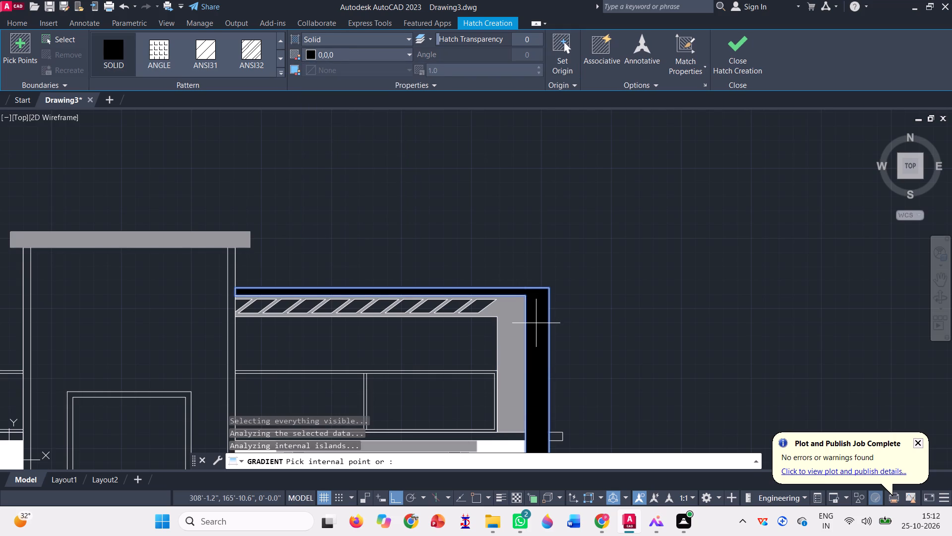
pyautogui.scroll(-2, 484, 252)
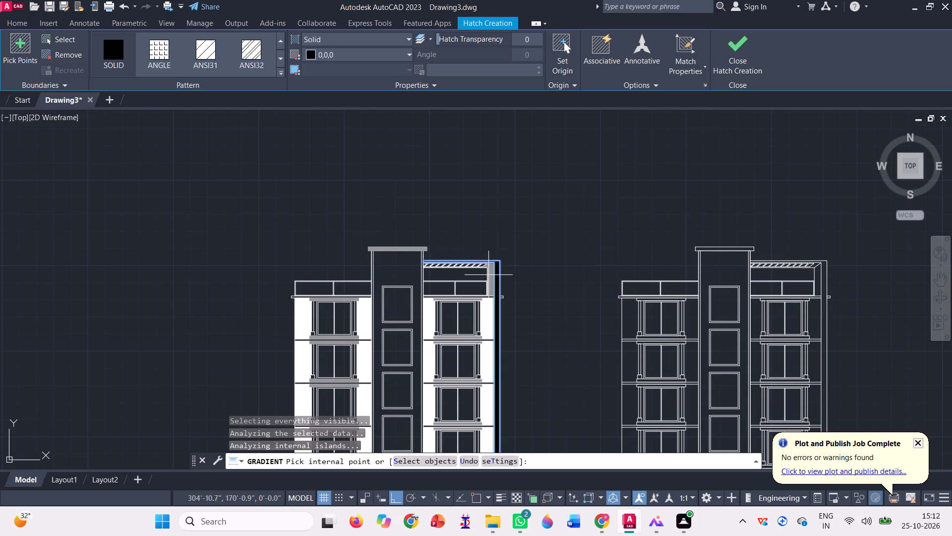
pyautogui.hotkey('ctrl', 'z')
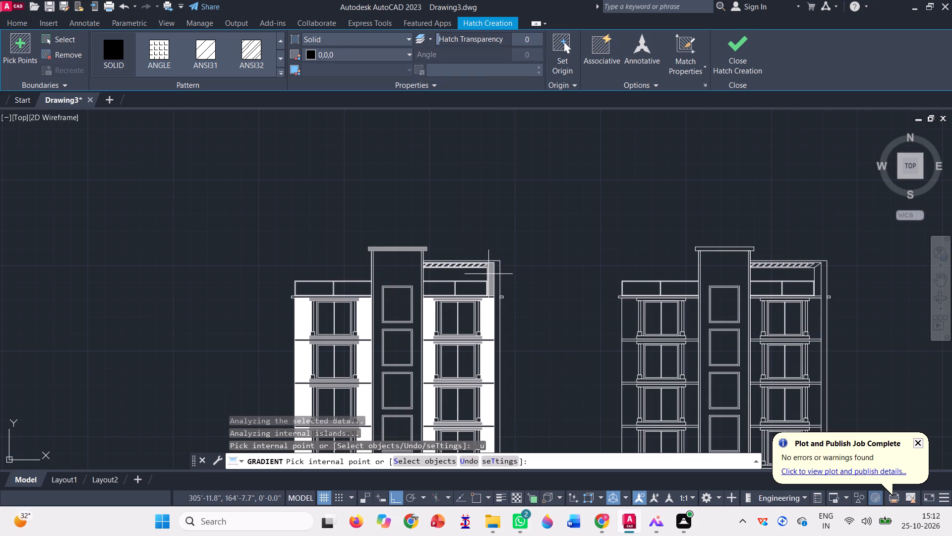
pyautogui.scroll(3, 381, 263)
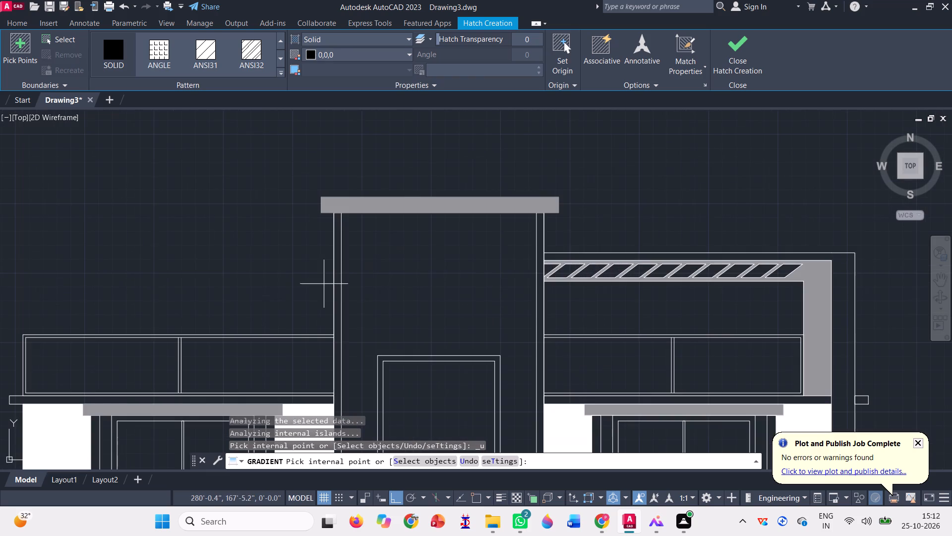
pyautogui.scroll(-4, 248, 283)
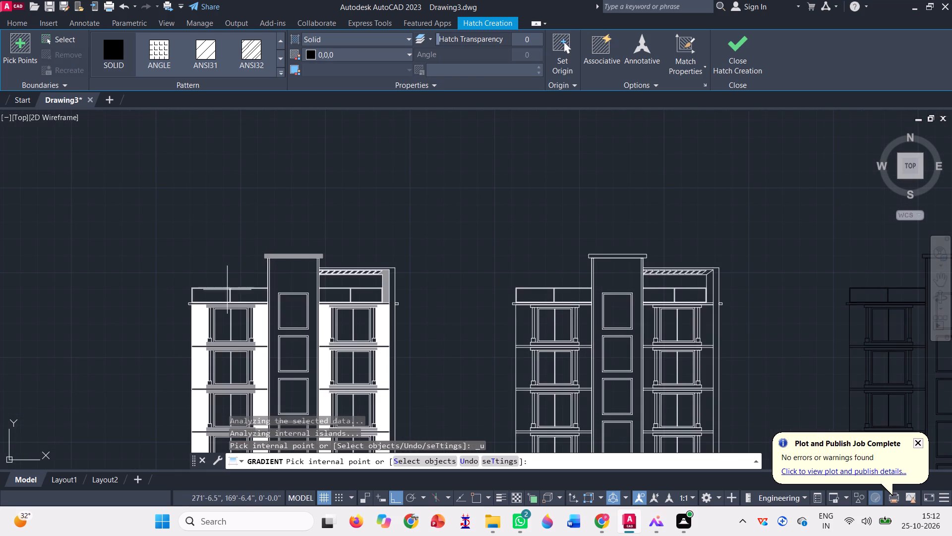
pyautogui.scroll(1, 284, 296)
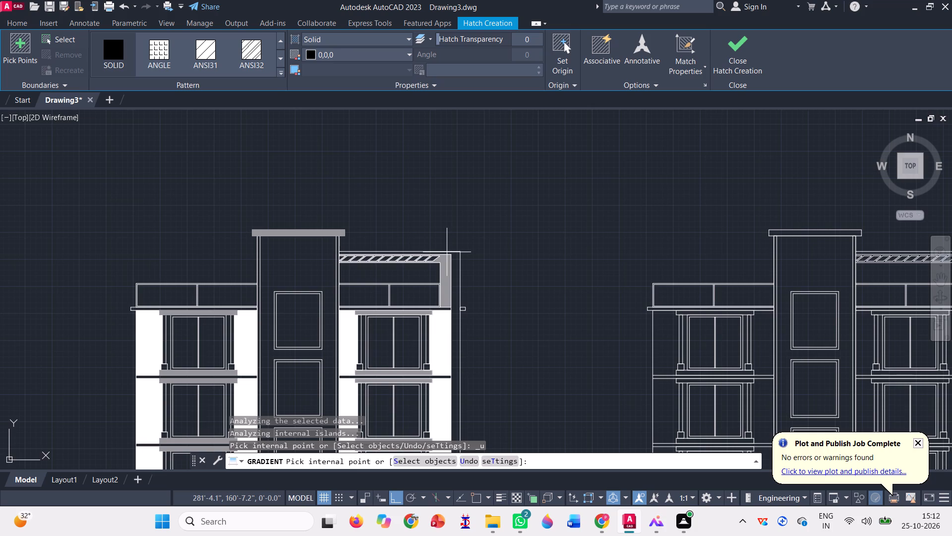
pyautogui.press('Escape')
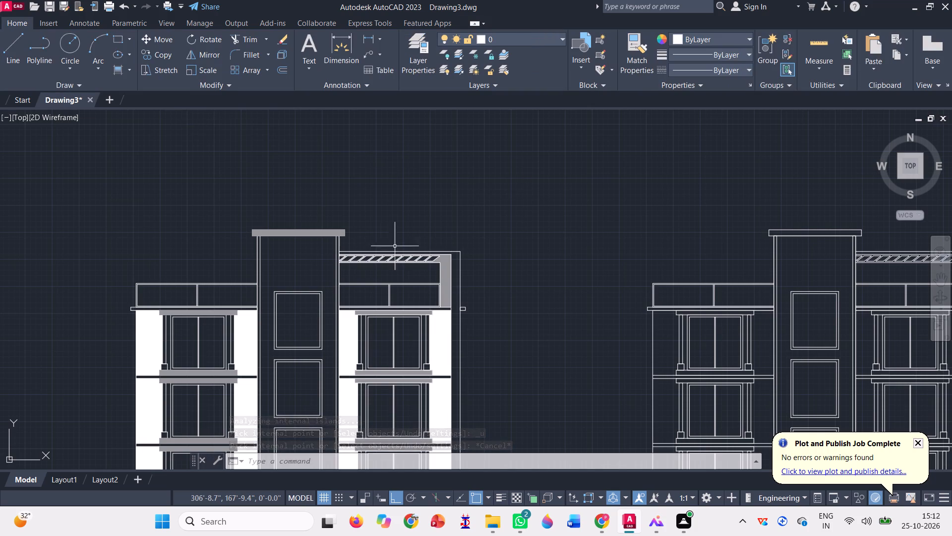
# Fill the hatched elevation's outer side post and thin top band above the slatted beam with a solid ByLayer hatch.
pyautogui.scroll(-1, 406, 238)
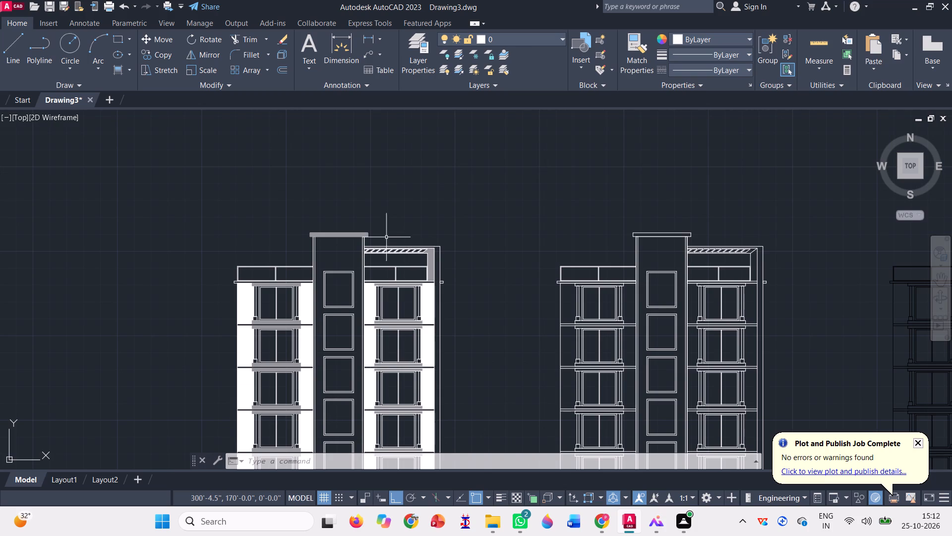
pyautogui.click(119, 67)
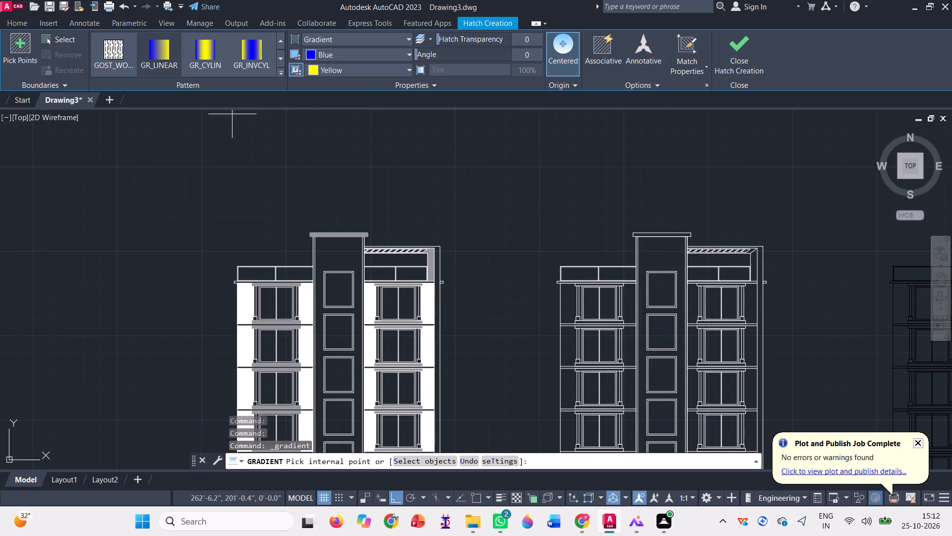
pyautogui.scroll(16, 201, 59)
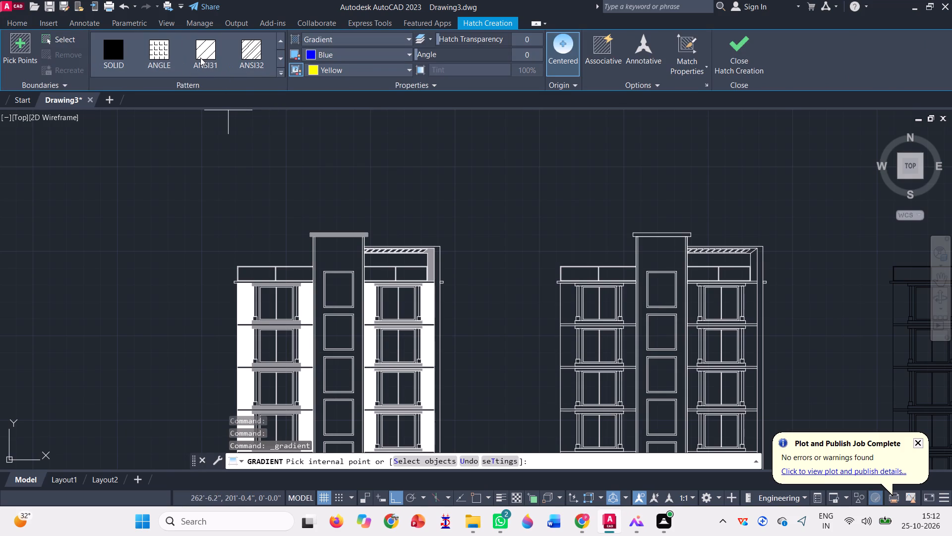
pyautogui.scroll(4, 200, 58)
pyautogui.click(120, 57)
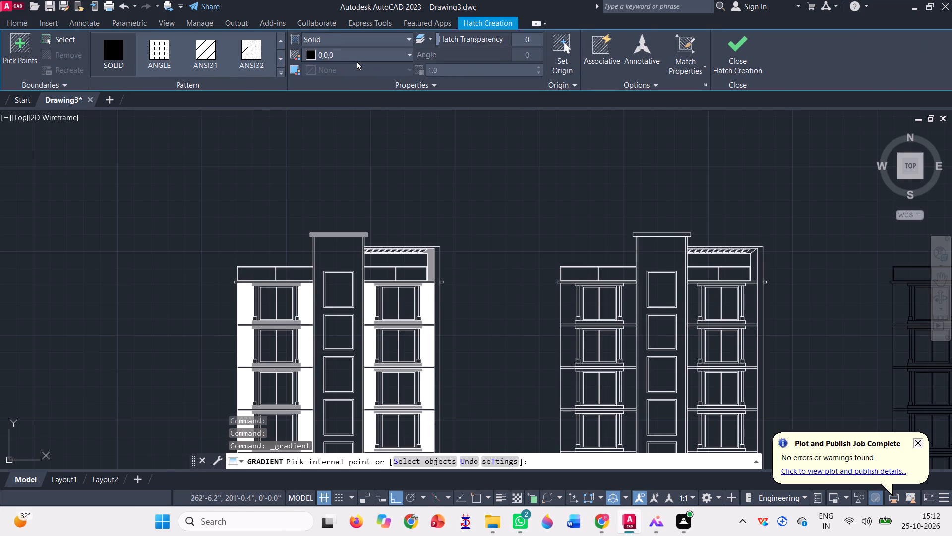
pyautogui.click(355, 53)
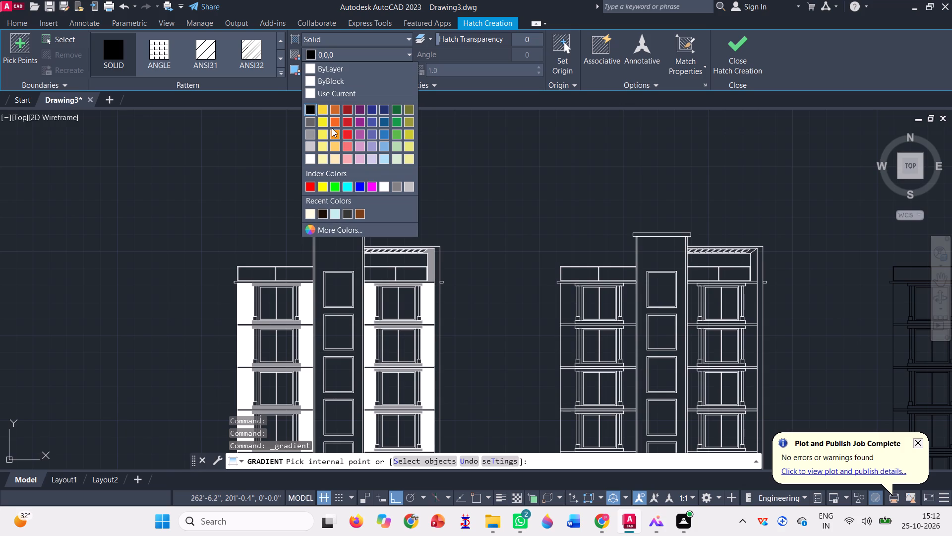
pyautogui.click(307, 65)
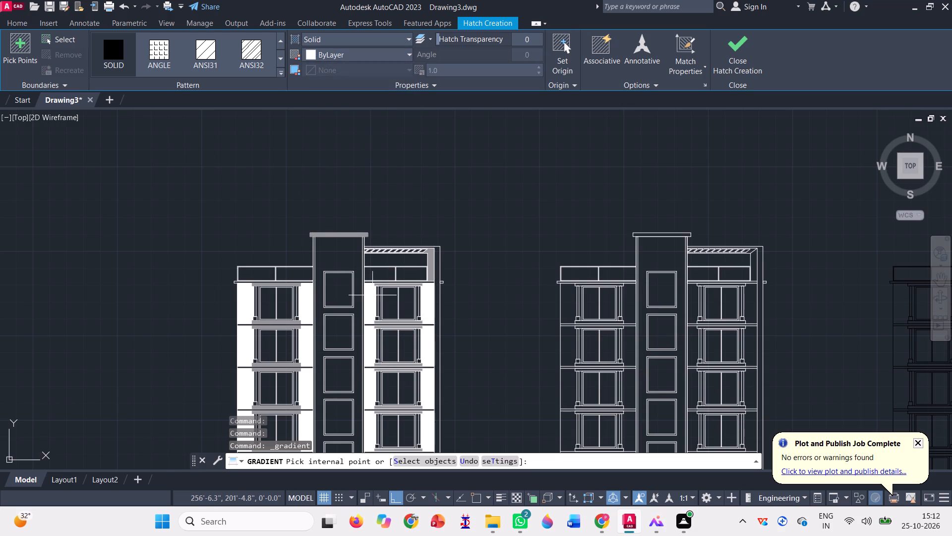
pyautogui.scroll(2, 439, 248)
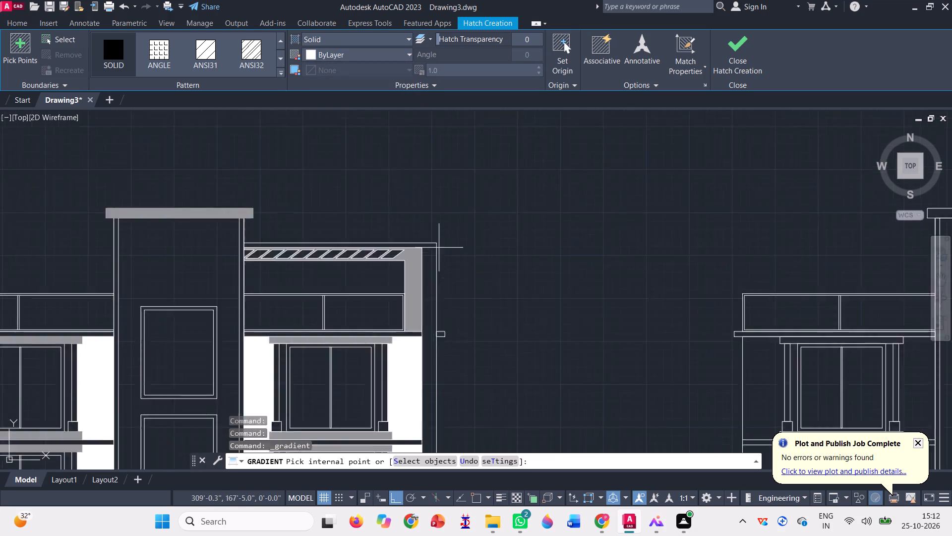
pyautogui.scroll(1, 439, 248)
pyautogui.click(422, 273)
pyautogui.scroll(-3, 443, 241)
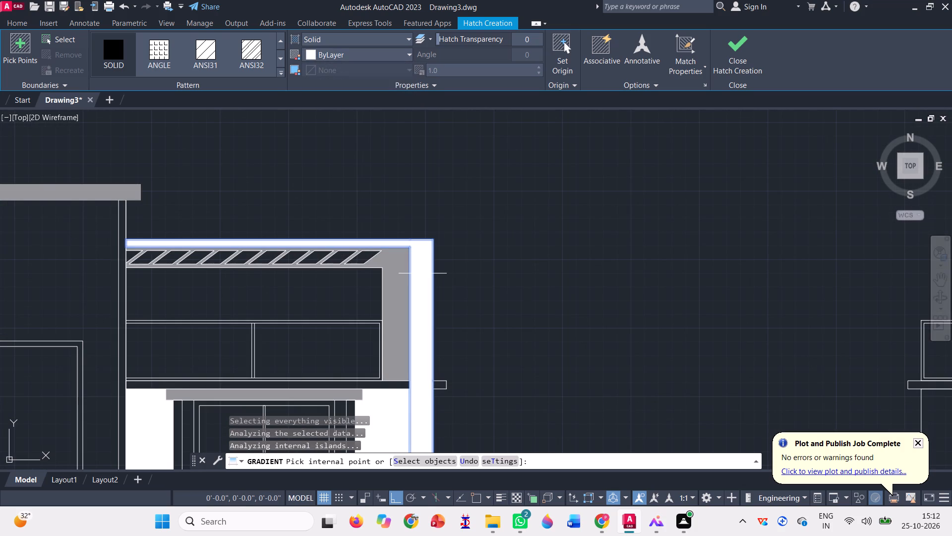
pyautogui.scroll(-2, 443, 241)
pyautogui.scroll(-1, 394, 207)
pyautogui.scroll(-2, 338, 216)
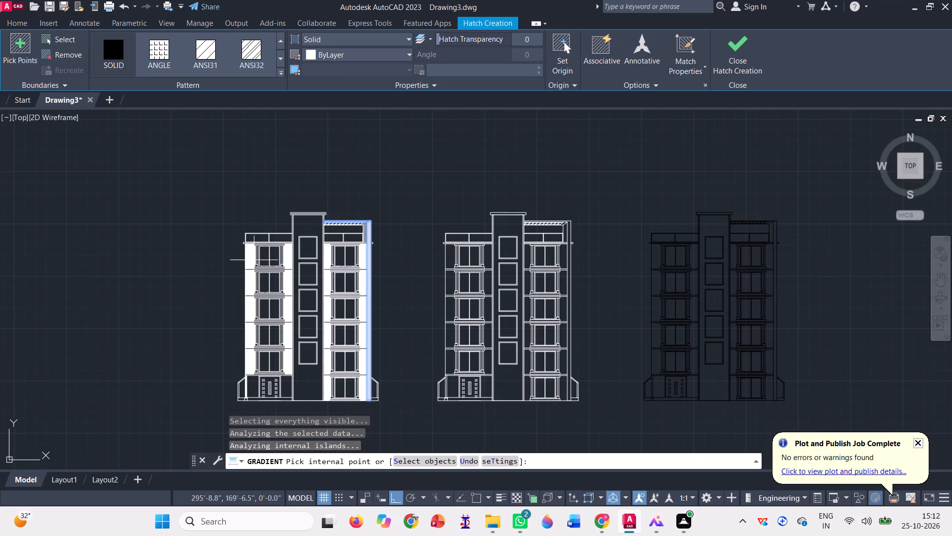
pyautogui.click(741, 52)
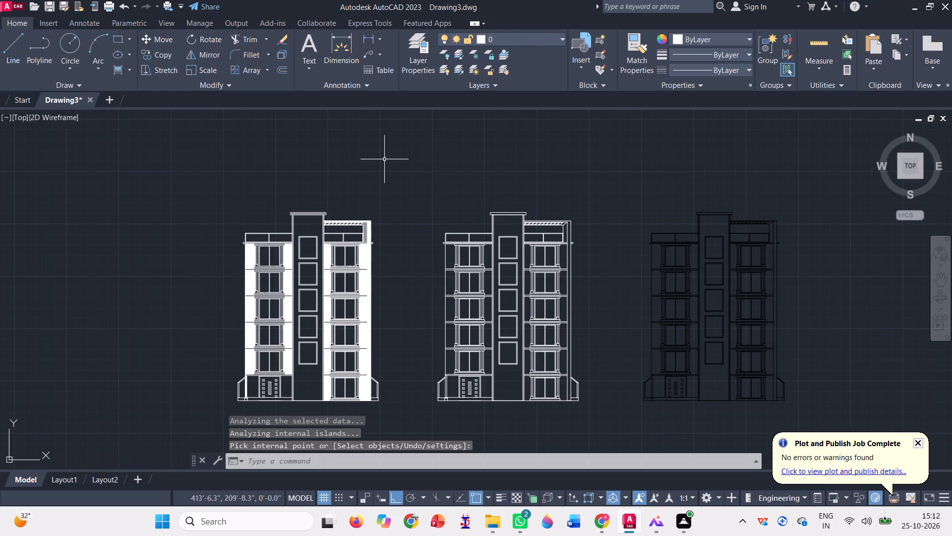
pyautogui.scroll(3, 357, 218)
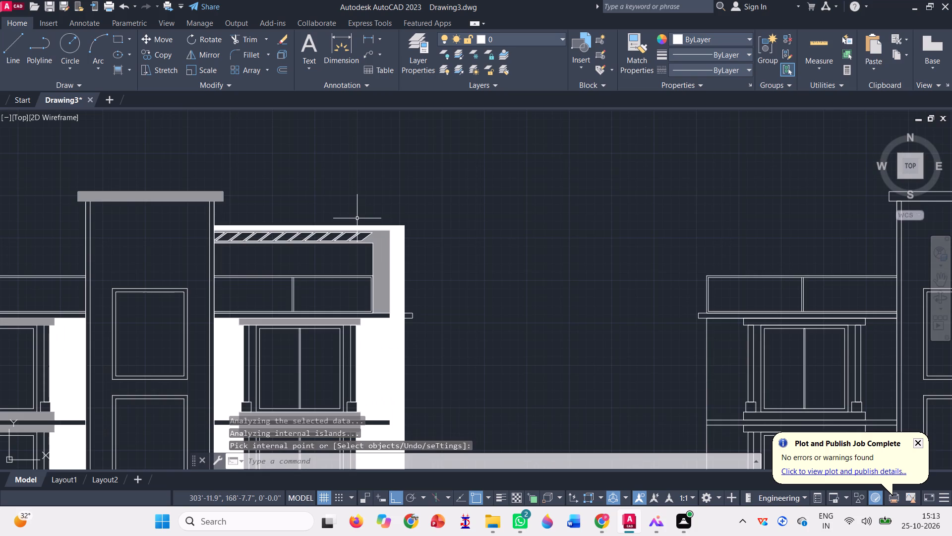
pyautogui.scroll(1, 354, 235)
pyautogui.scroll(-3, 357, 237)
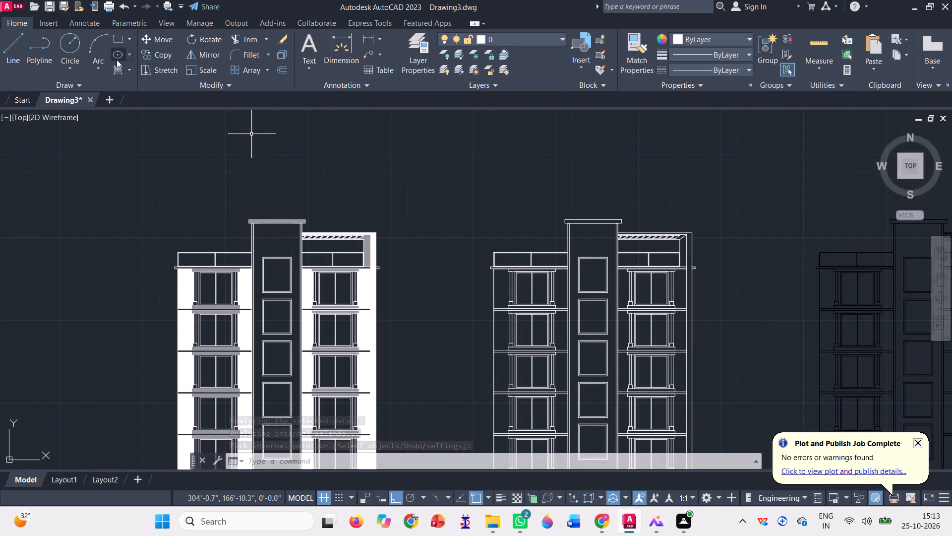
# Set up a new hatch with the Solid pattern and the yellow colour 248,215,49.
pyautogui.click(116, 66)
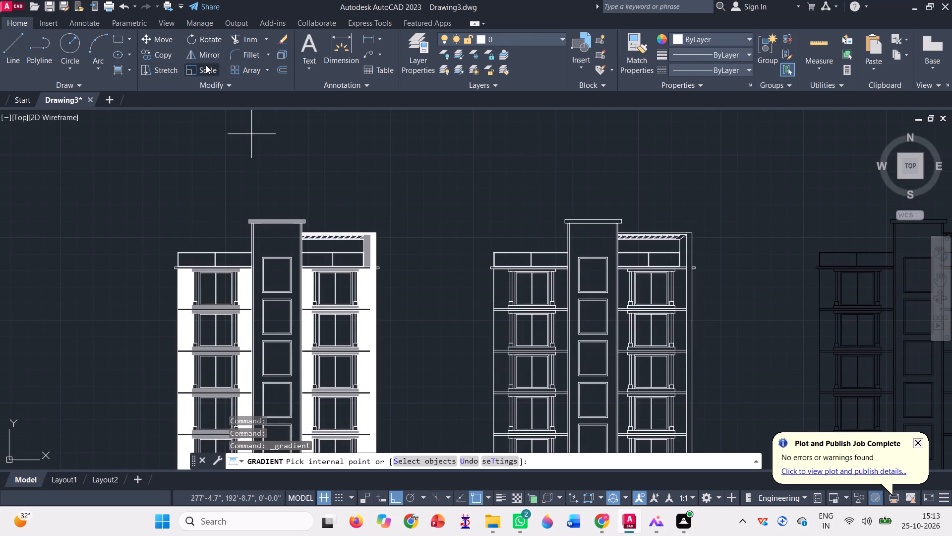
pyautogui.scroll(7, 213, 85)
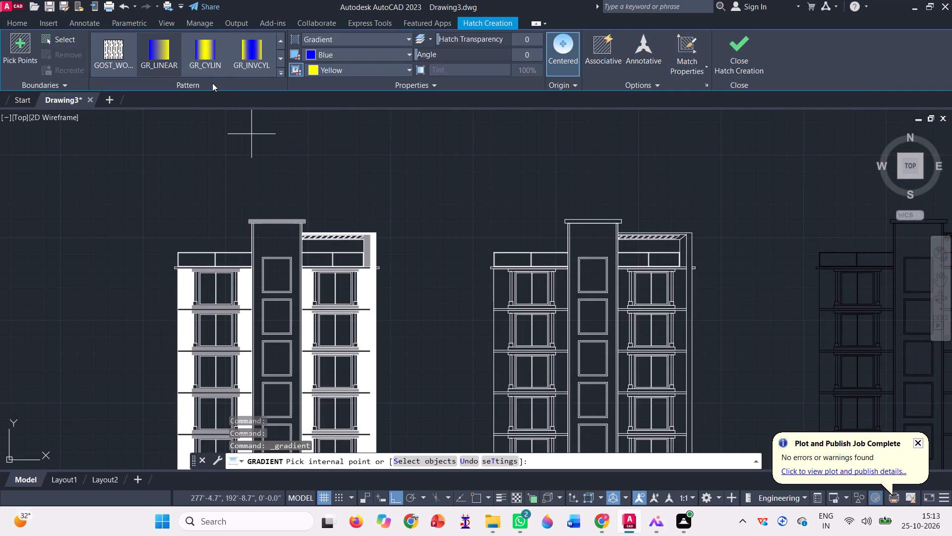
pyautogui.scroll(16, 158, 51)
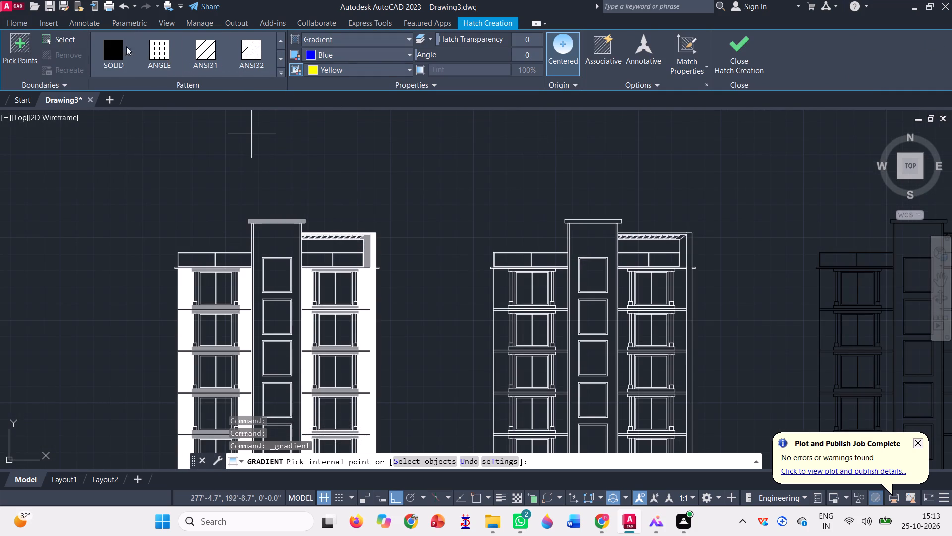
pyautogui.click(115, 45)
pyautogui.click(340, 56)
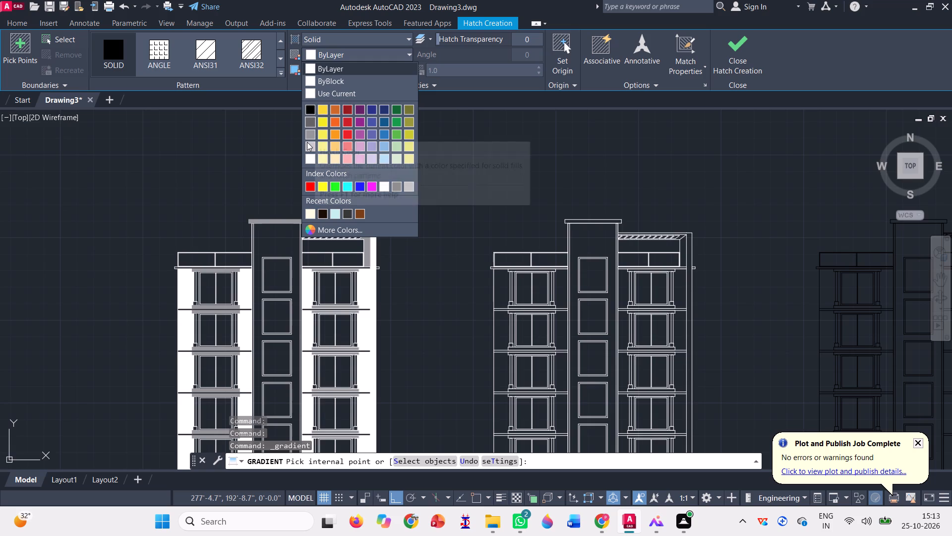
pyautogui.click(324, 108)
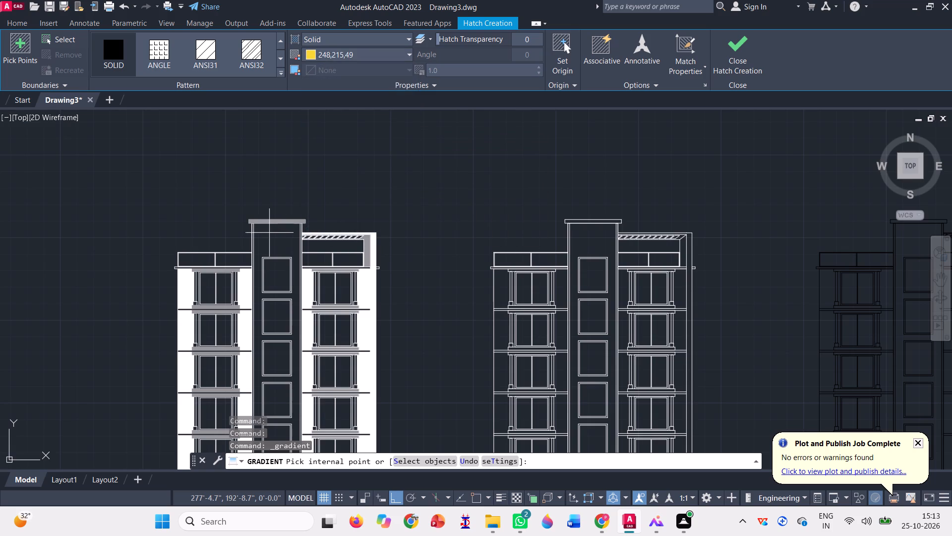
# Browse the DIC COLOR GUIDE(R) colour book through the DIC 320 range for a solid hatch colour.
pyautogui.click(381, 48)
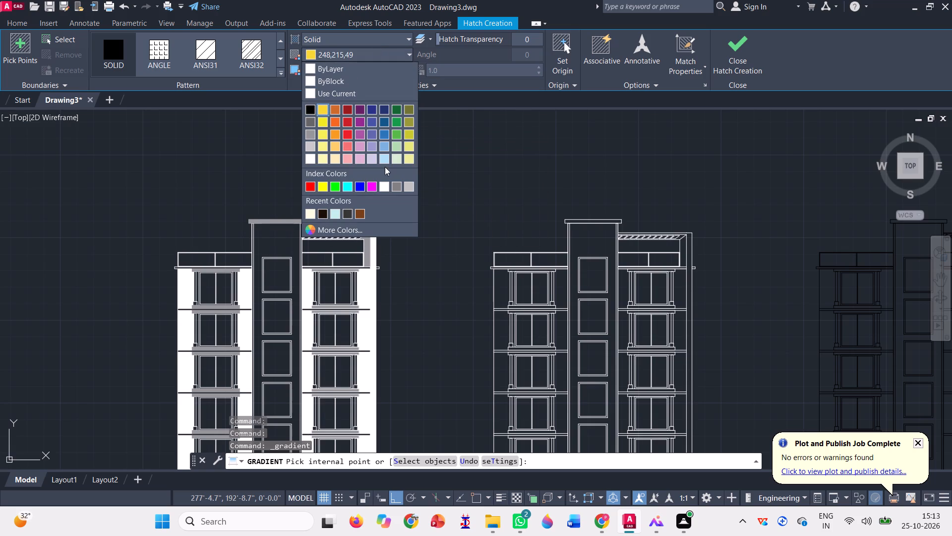
pyautogui.click(360, 229)
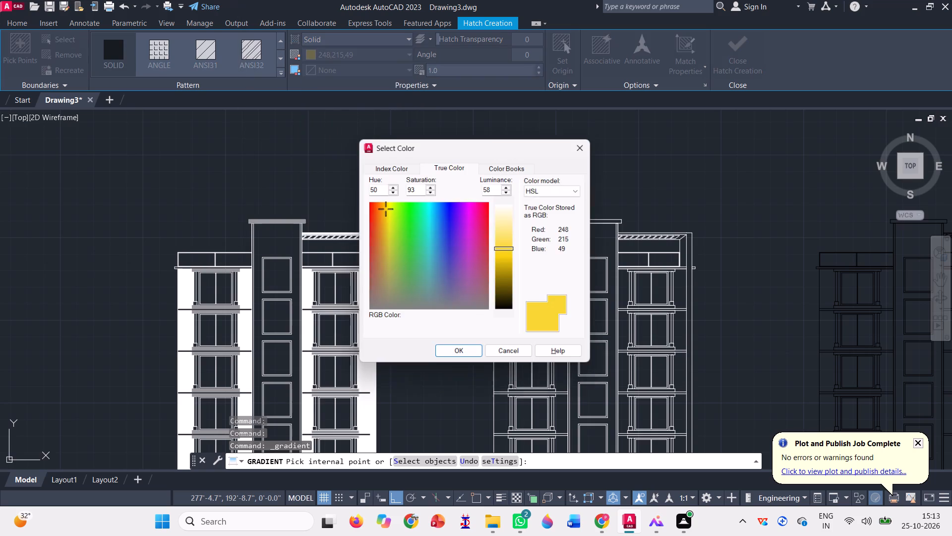
pyautogui.click(512, 167)
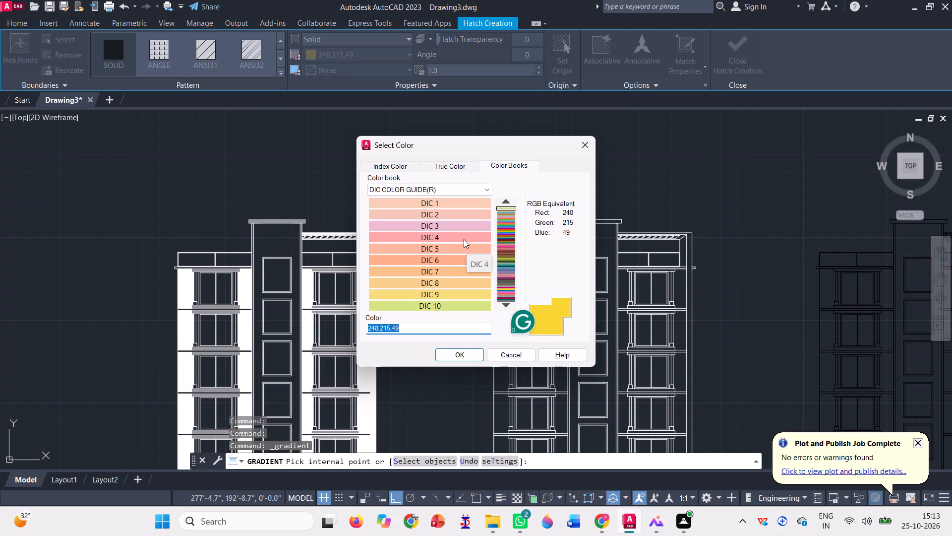
pyautogui.scroll(-2, 464, 239)
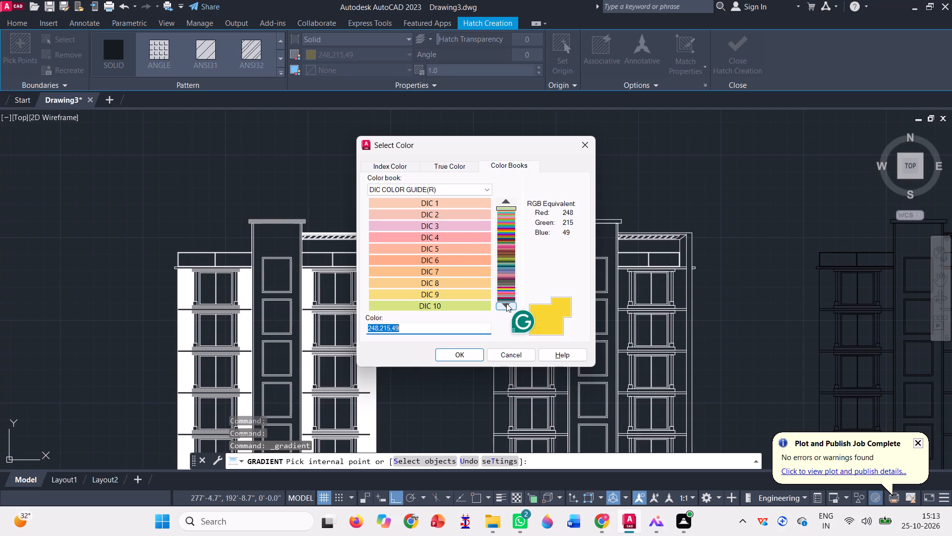
pyautogui.click(506, 303)
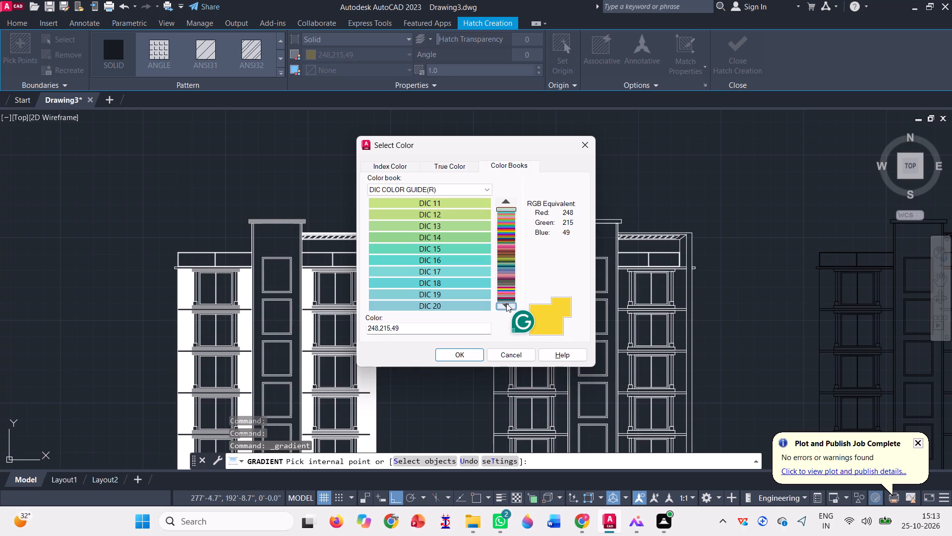
pyautogui.click(506, 303)
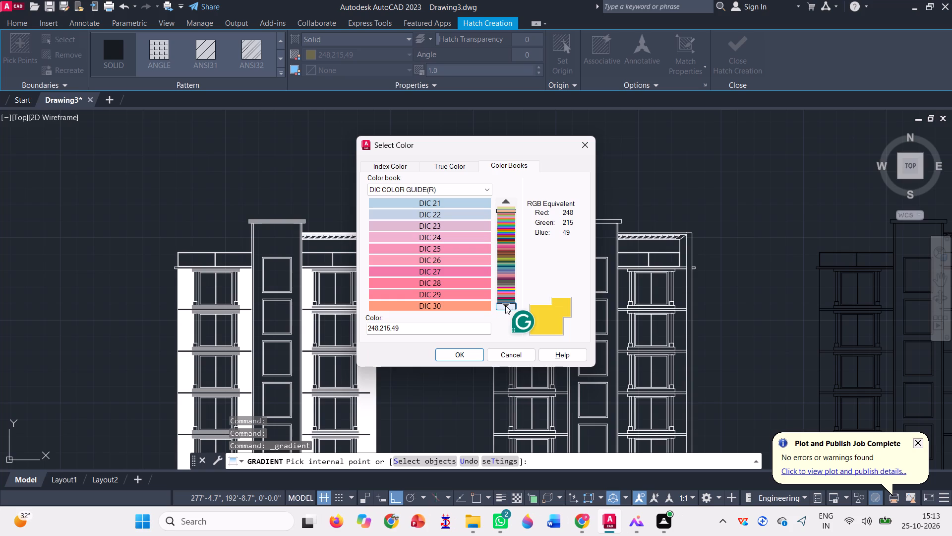
pyautogui.click(505, 305)
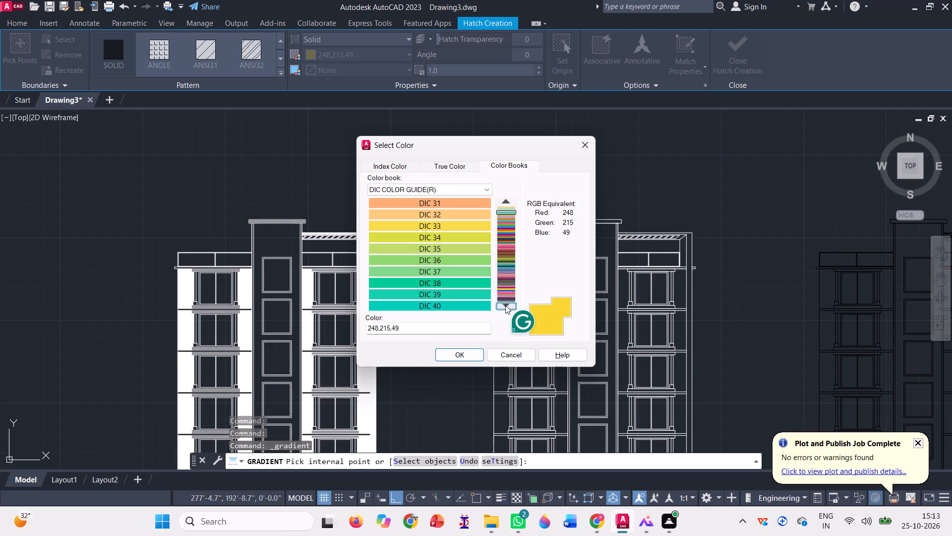
pyautogui.click(505, 305)
pyautogui.click(505, 305)
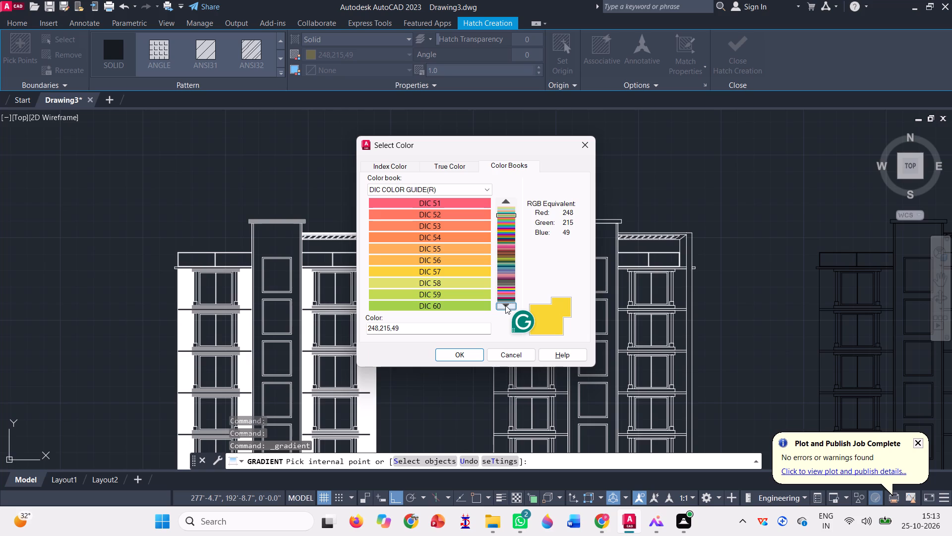
pyautogui.click(505, 305)
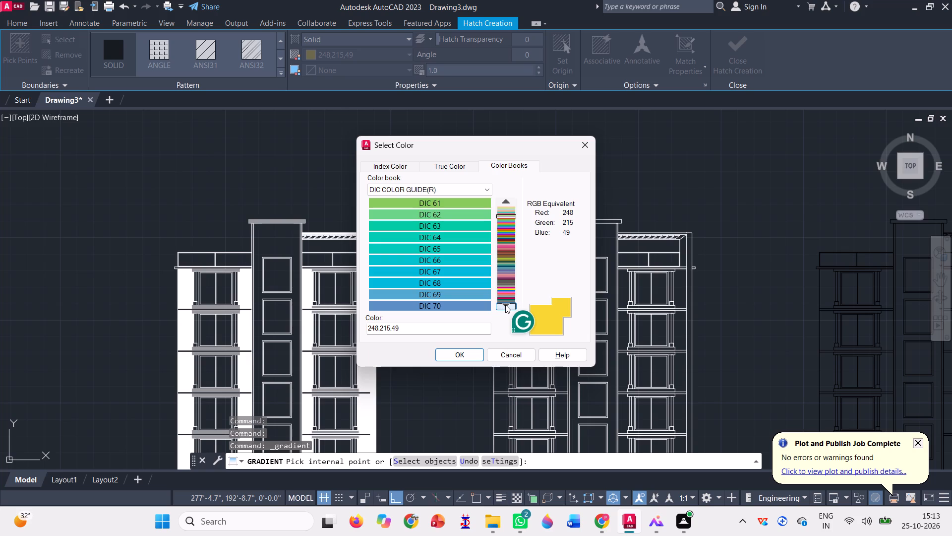
pyautogui.click(505, 305)
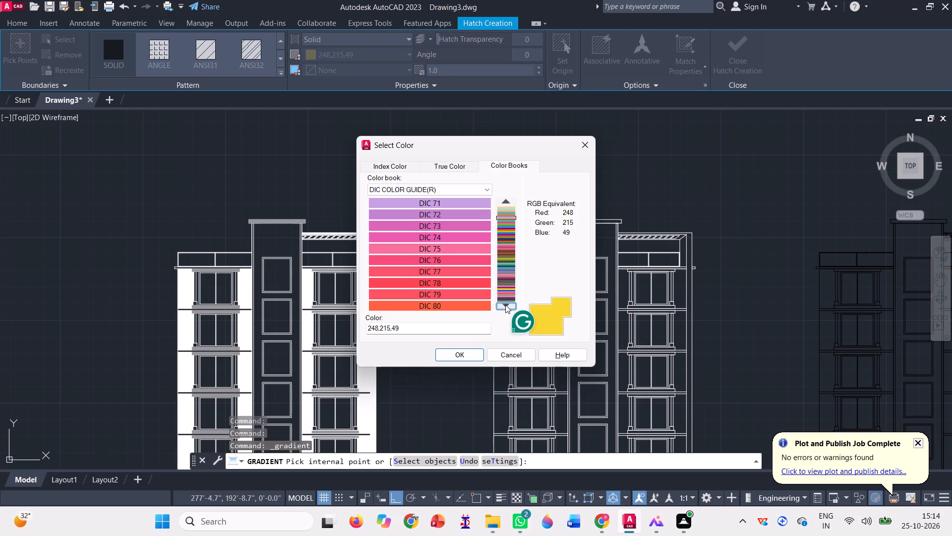
pyautogui.click(505, 305)
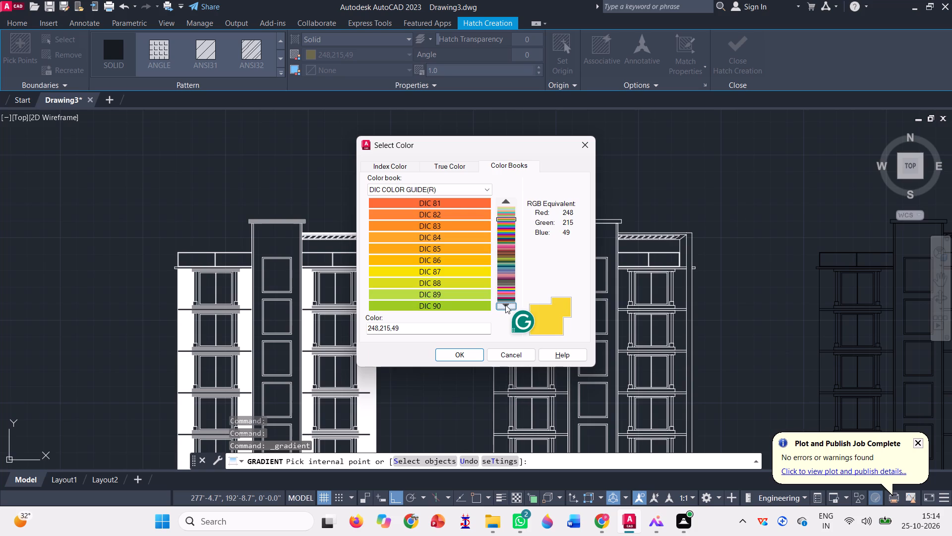
pyautogui.click(505, 305)
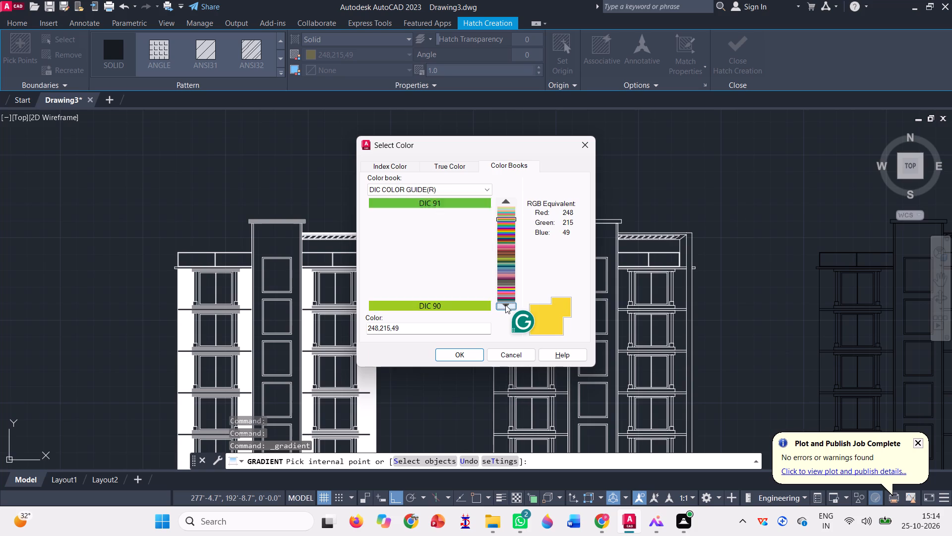
pyautogui.click(505, 305)
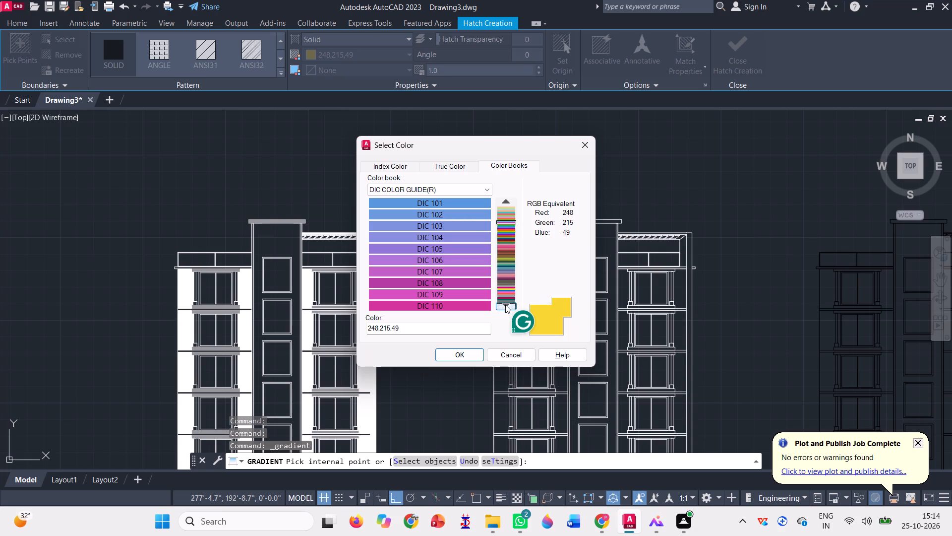
pyautogui.click(505, 304)
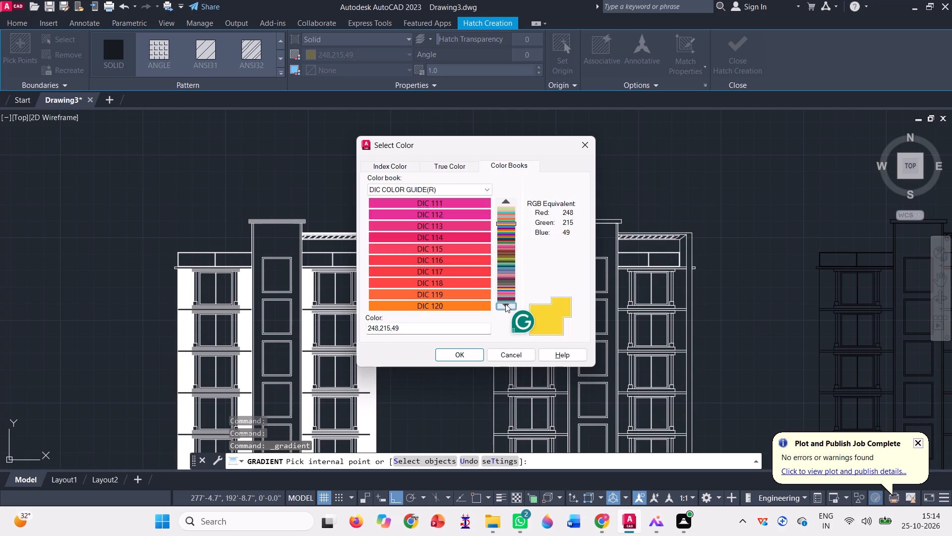
pyautogui.click(505, 304)
pyautogui.click(505, 304)
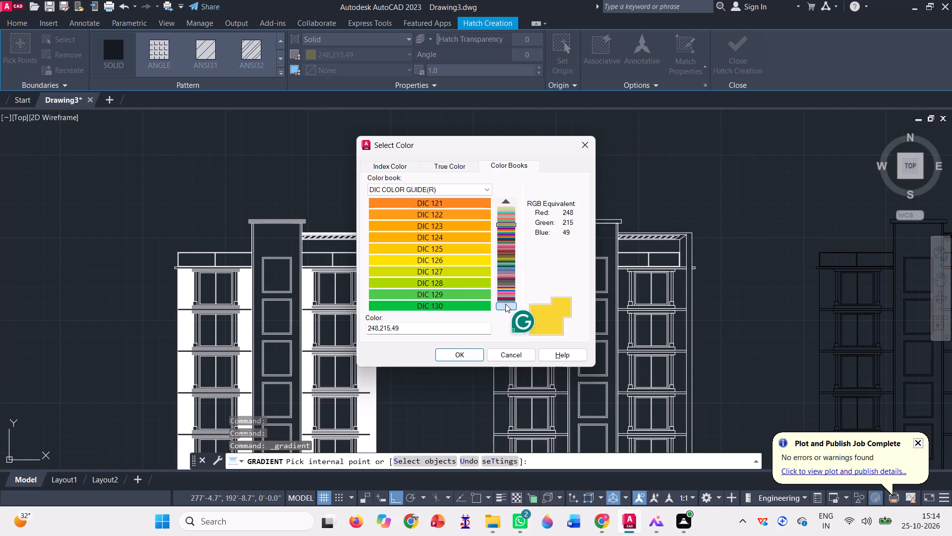
pyautogui.click(505, 201)
pyautogui.click(512, 305)
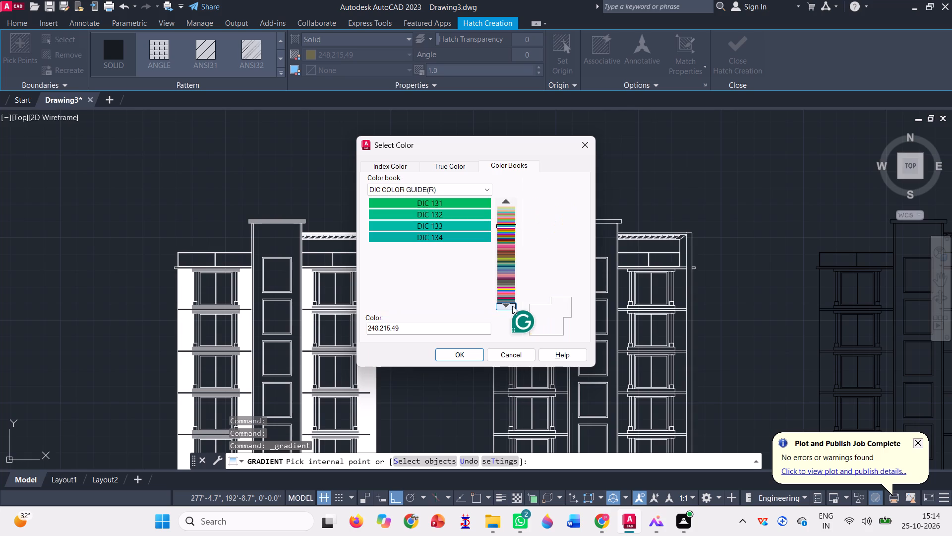
pyautogui.click(512, 305)
pyautogui.click(512, 306)
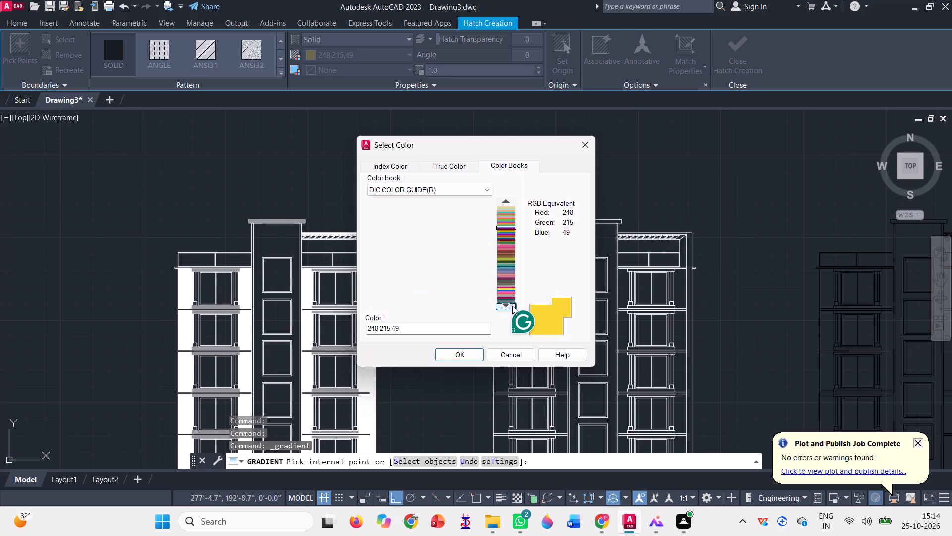
pyautogui.click(512, 305)
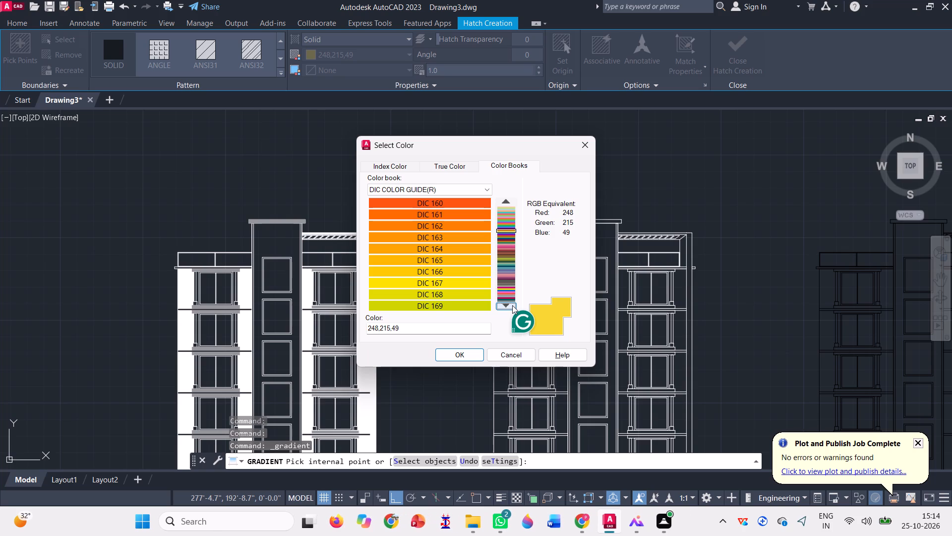
pyautogui.click(512, 305)
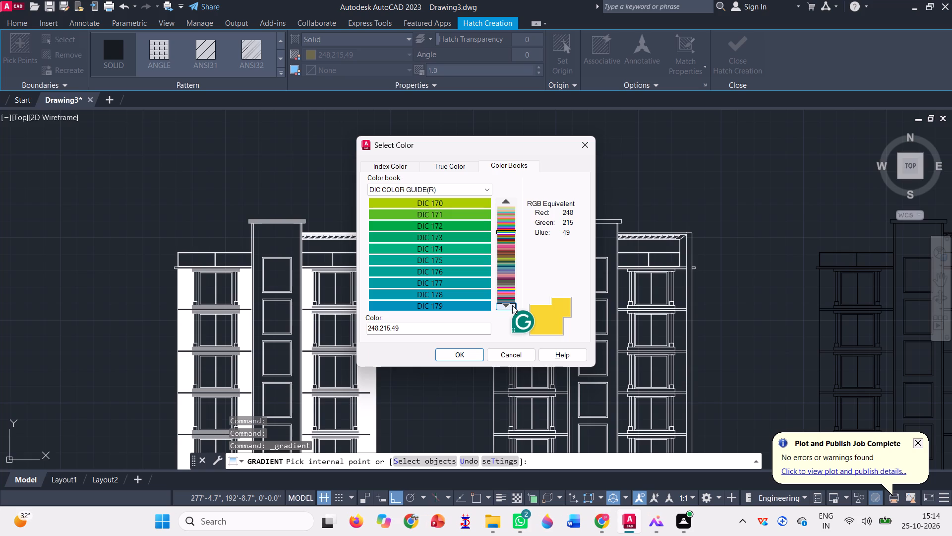
pyautogui.click(512, 305)
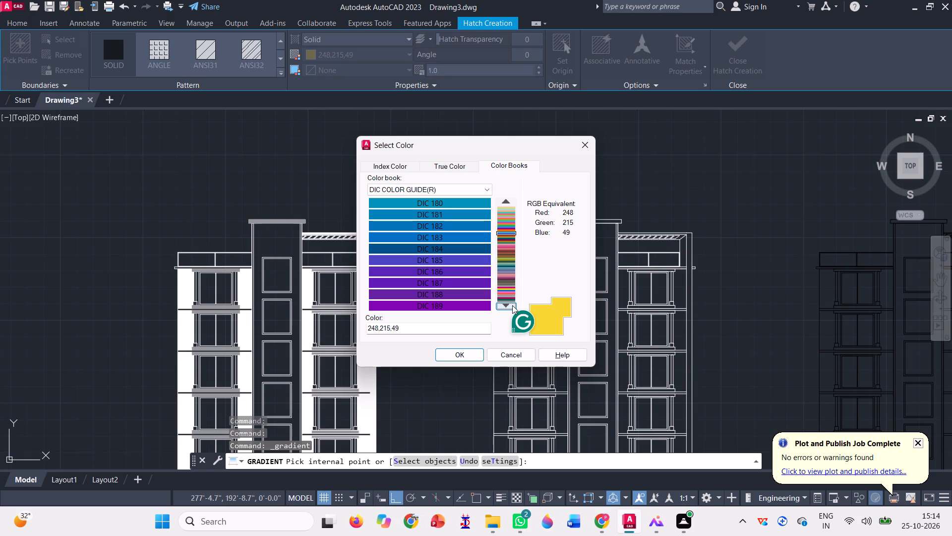
pyautogui.click(512, 305)
pyautogui.click(512, 306)
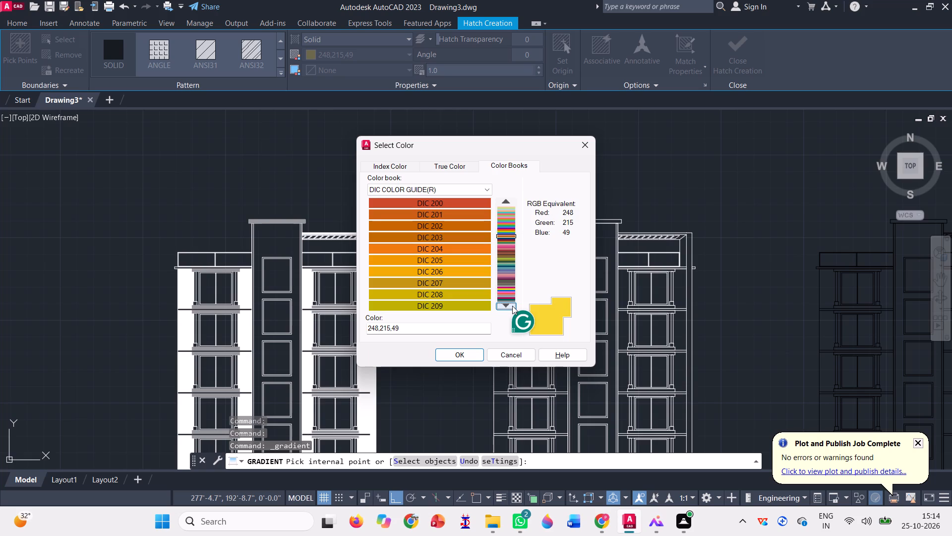
pyautogui.click(512, 305)
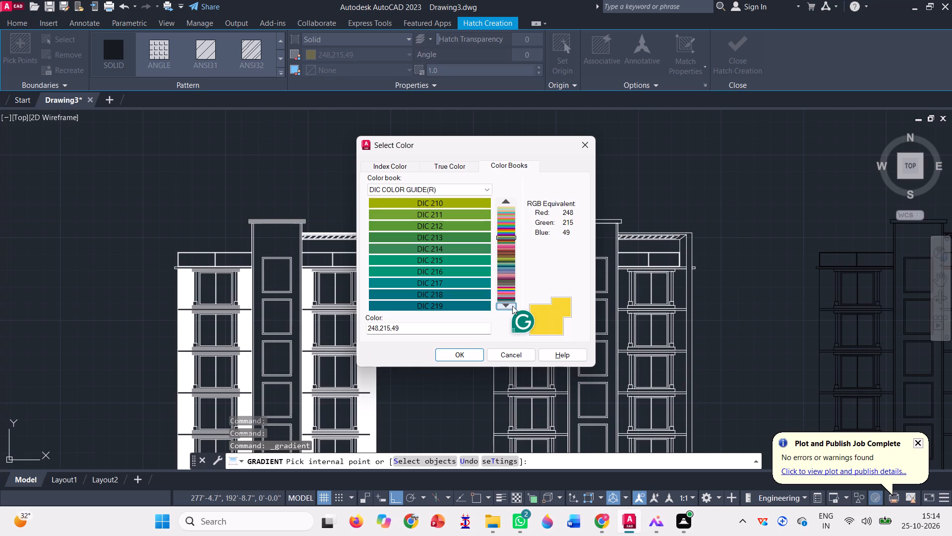
pyautogui.click(512, 305)
pyautogui.click(512, 305)
pyautogui.click(512, 305)
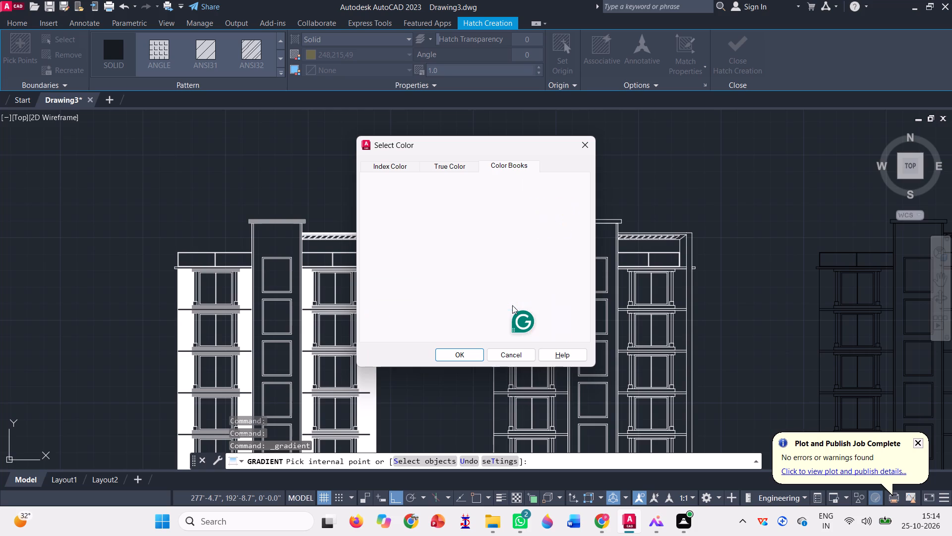
pyautogui.click(512, 305)
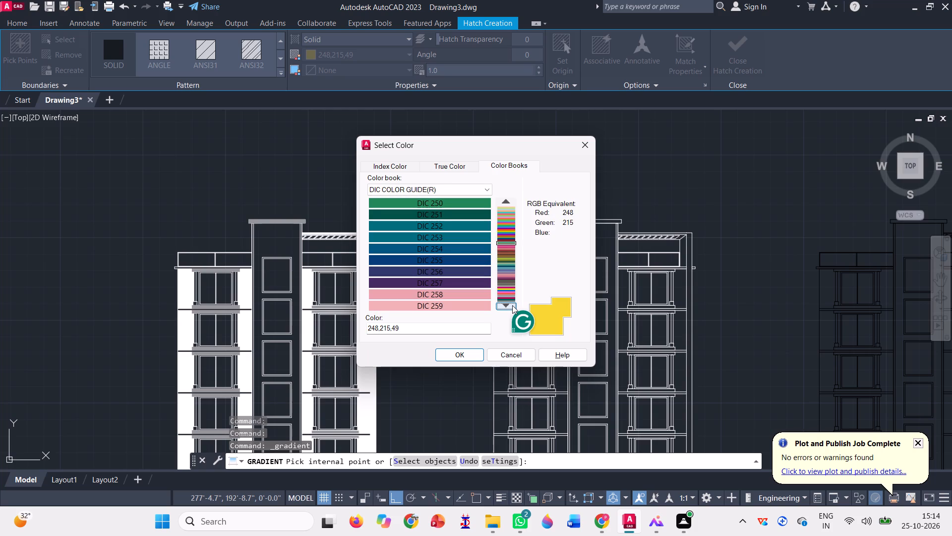
pyautogui.click(512, 305)
pyautogui.click(512, 305)
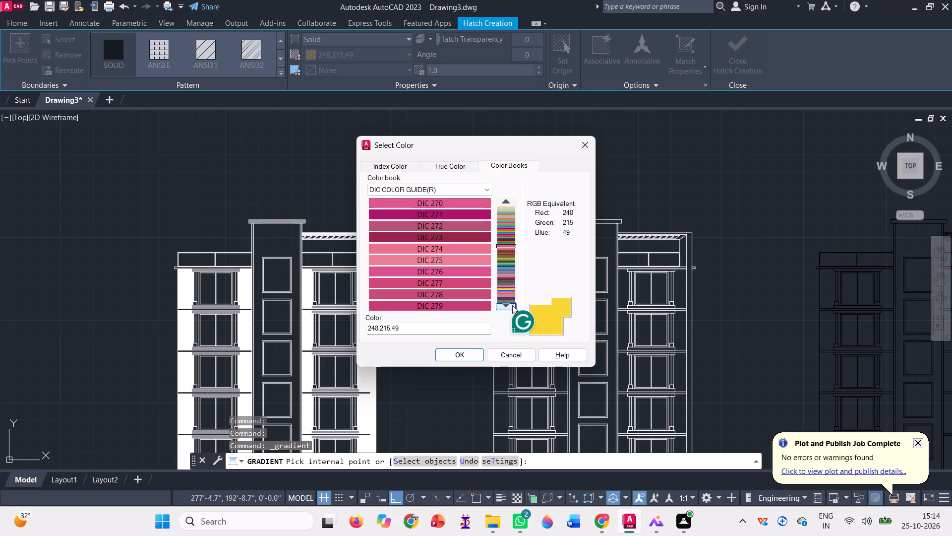
pyautogui.click(512, 305)
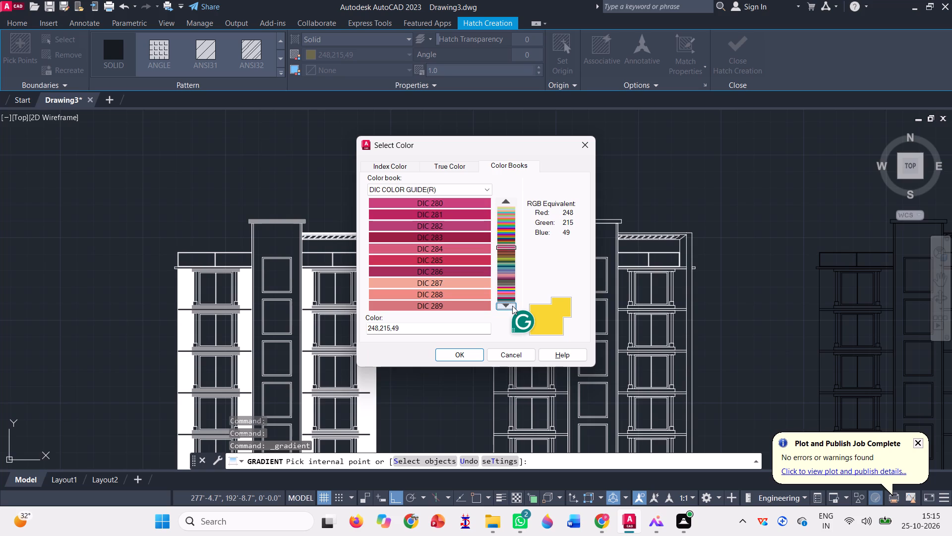
pyautogui.click(512, 305)
pyautogui.click(512, 305)
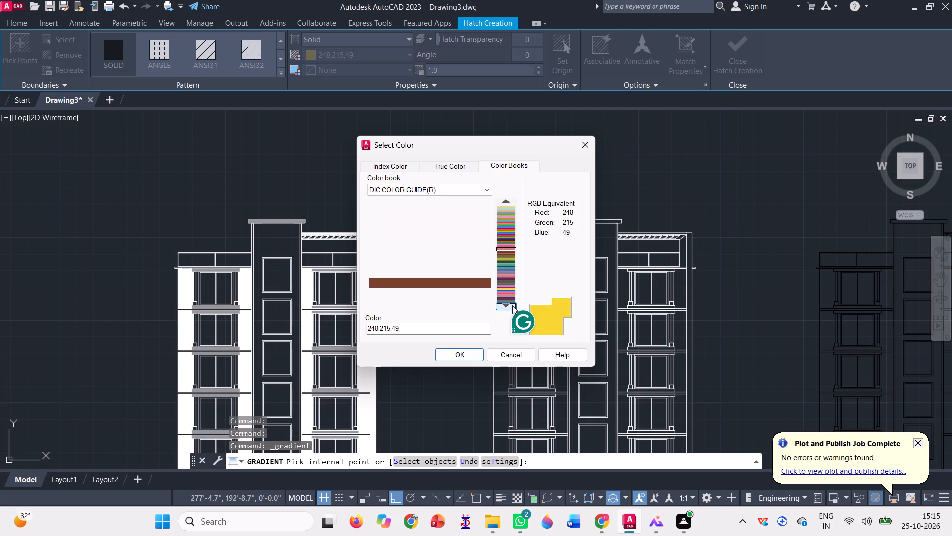
pyautogui.click(512, 305)
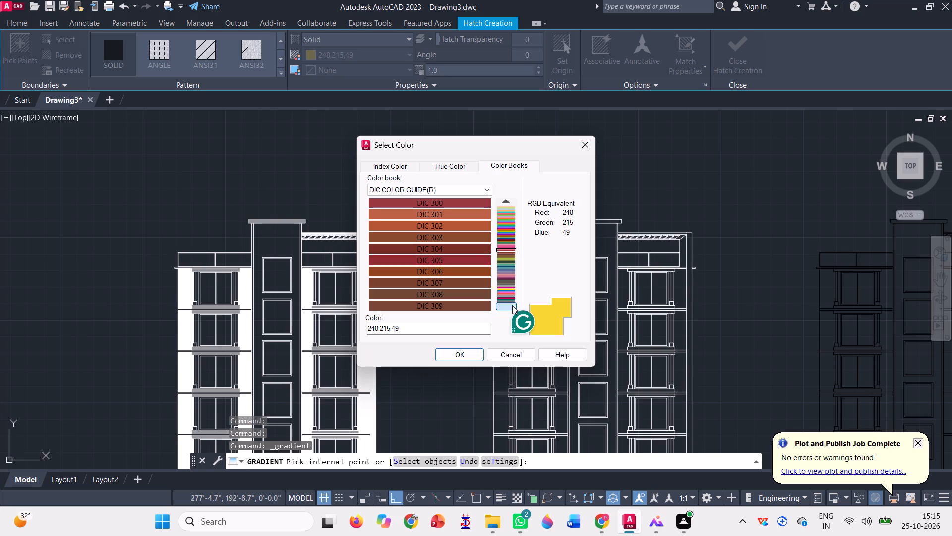
pyautogui.click(512, 305)
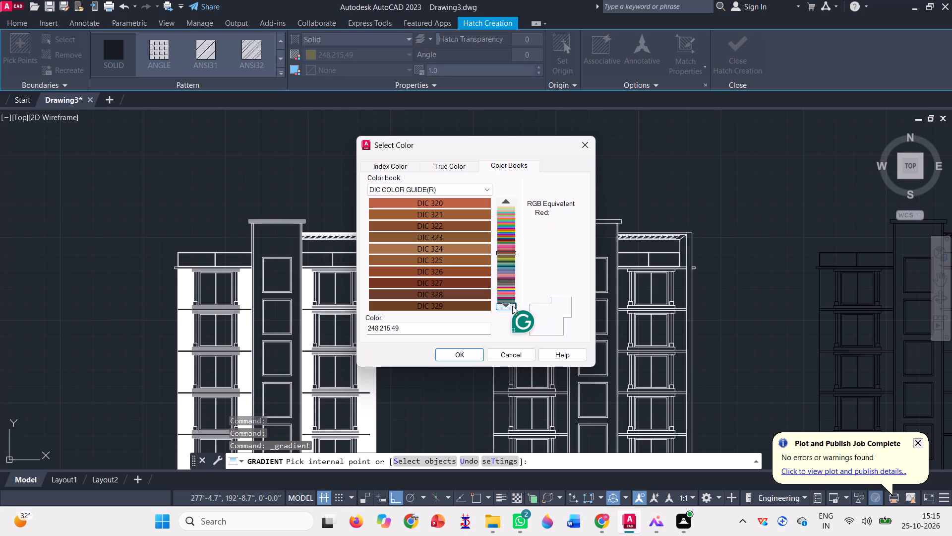
# Browse the DIC COLOR GUIDE(R) colour book from DIC 330 through the DIC 520 range for a solid hatch colour.
pyautogui.click(512, 305)
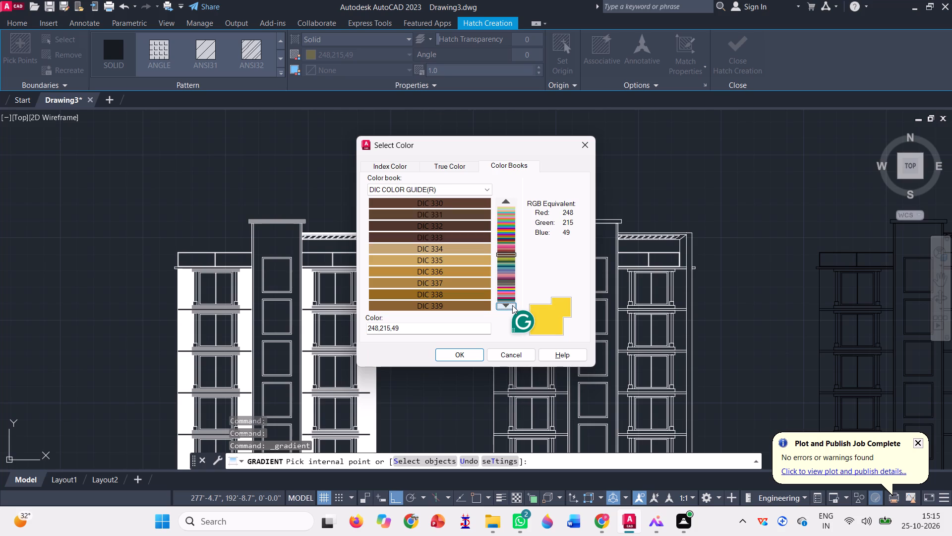
pyautogui.click(512, 305)
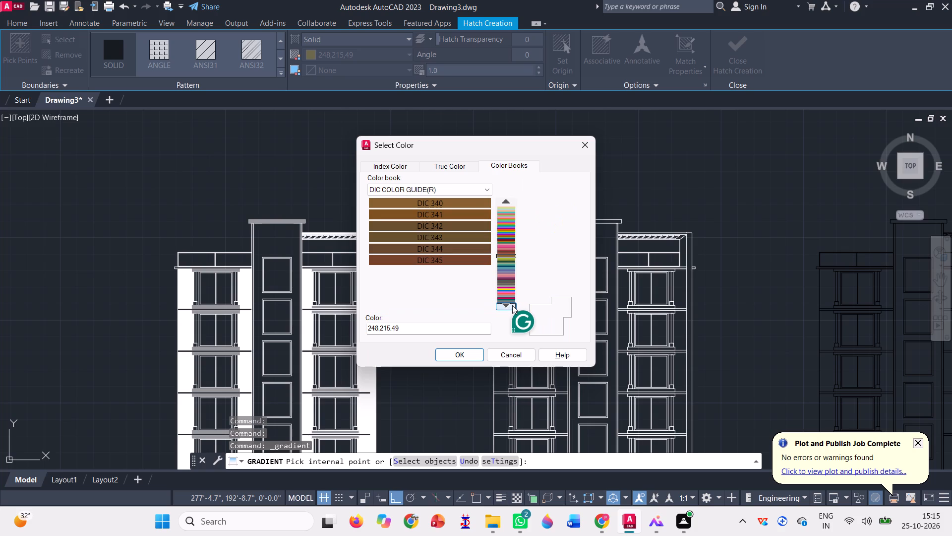
pyautogui.click(512, 305)
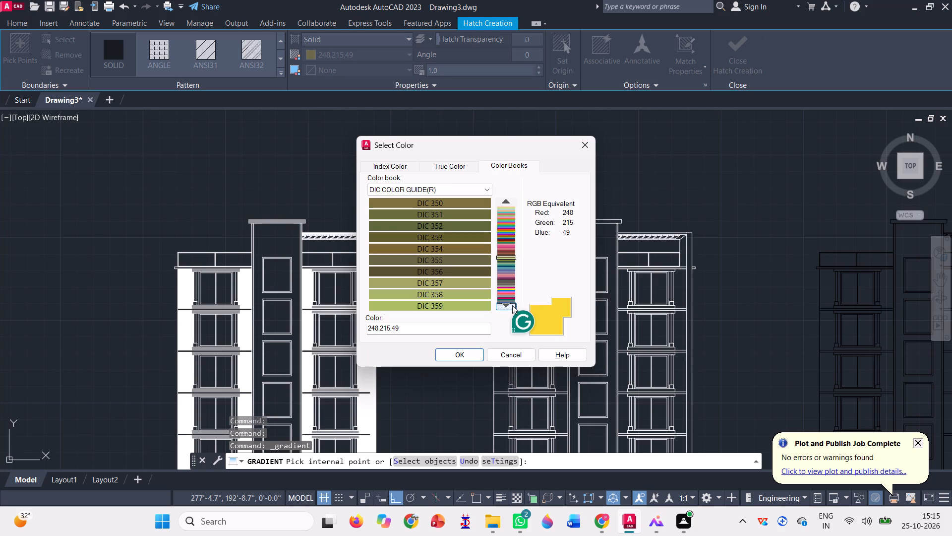
pyautogui.click(512, 305)
pyautogui.click(512, 305)
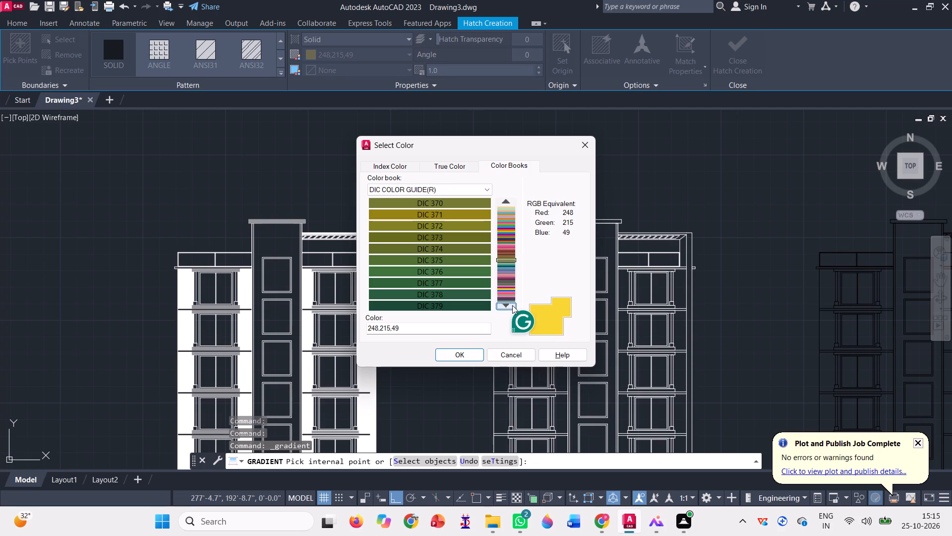
pyautogui.click(512, 305)
pyautogui.click(512, 305)
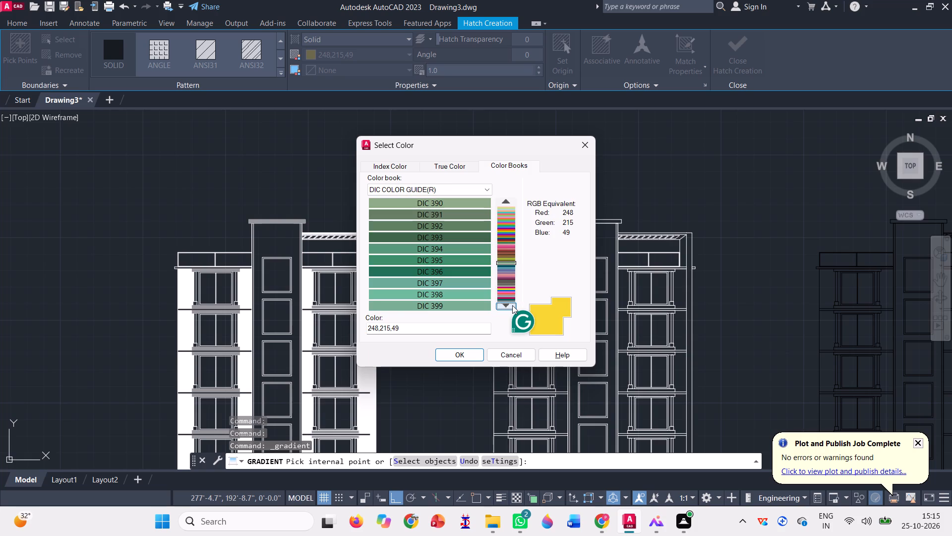
pyautogui.click(512, 305)
pyautogui.click(512, 305)
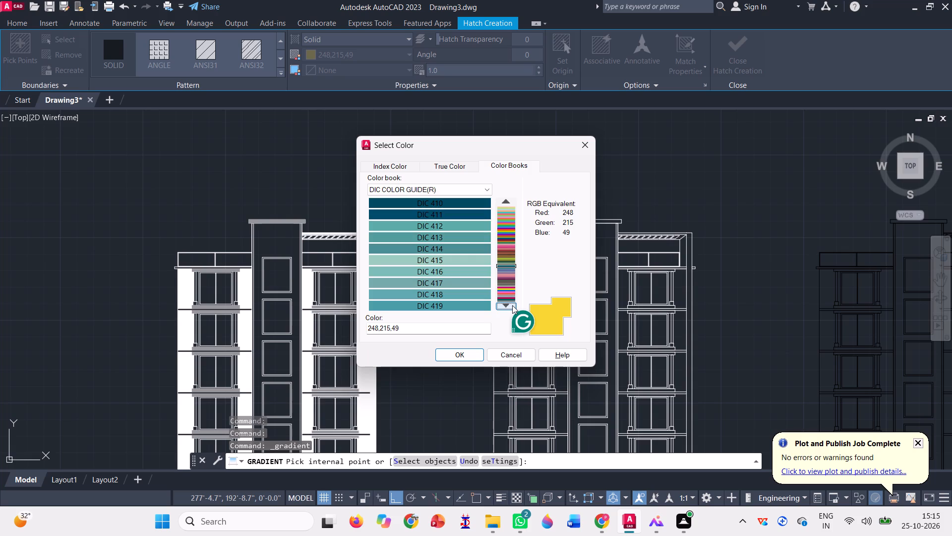
pyautogui.click(512, 305)
pyautogui.click(512, 305)
pyautogui.click(512, 305)
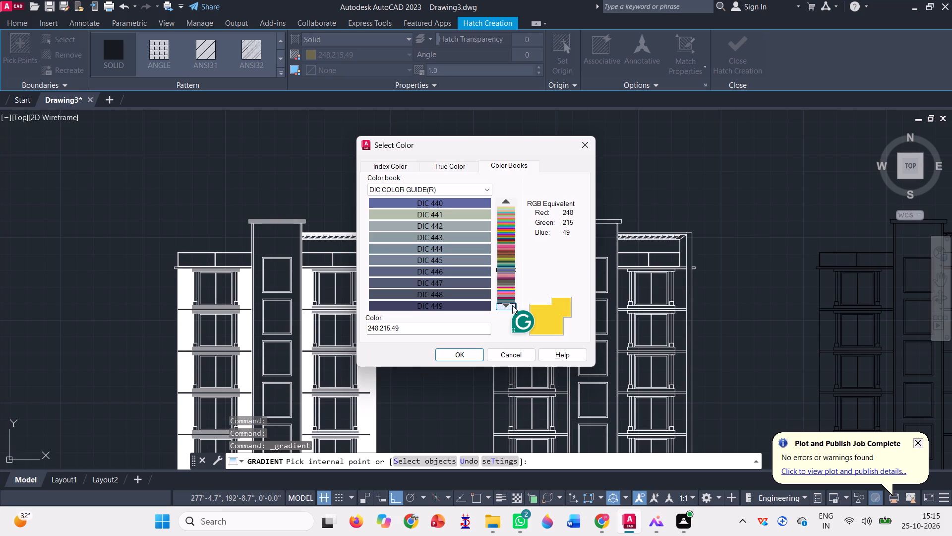
pyautogui.click(512, 305)
pyautogui.click(512, 305)
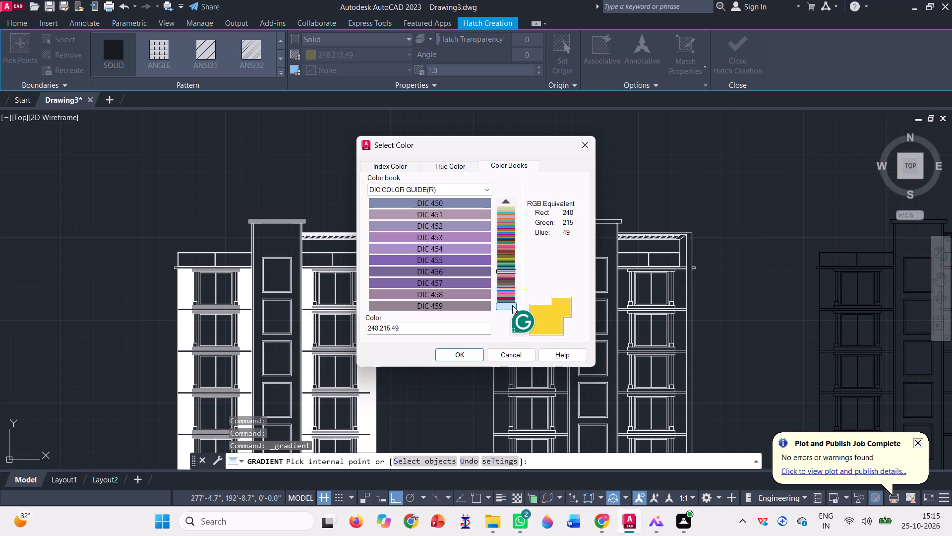
pyautogui.click(512, 305)
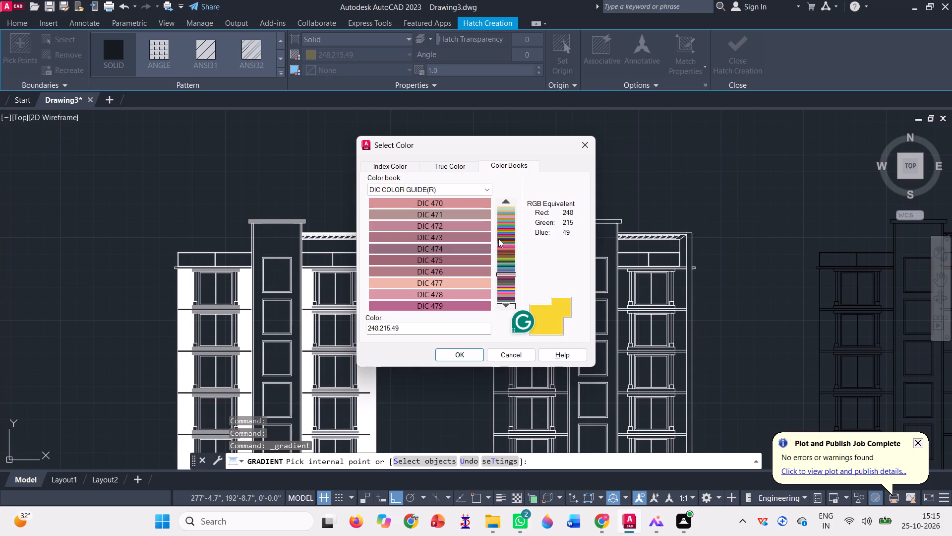
pyautogui.click(502, 202)
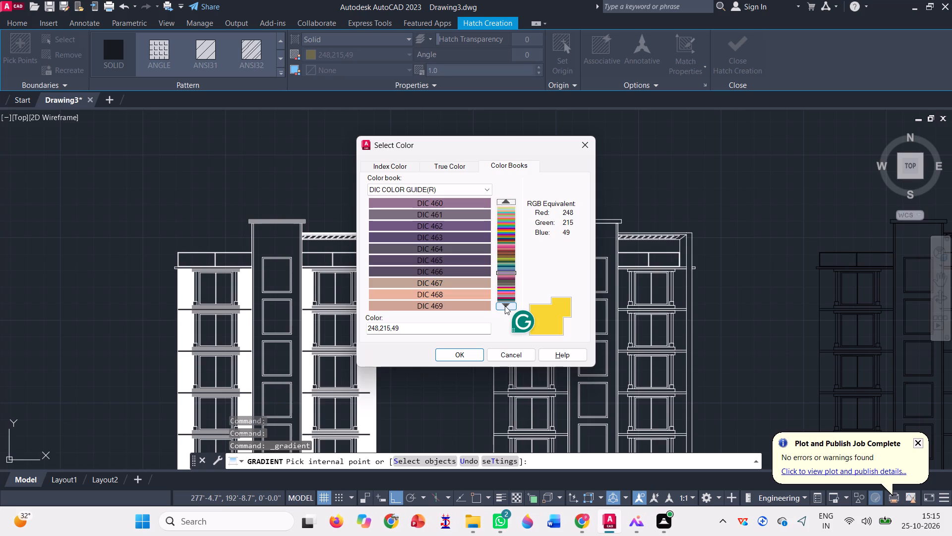
pyautogui.click(505, 305)
pyautogui.click(505, 305)
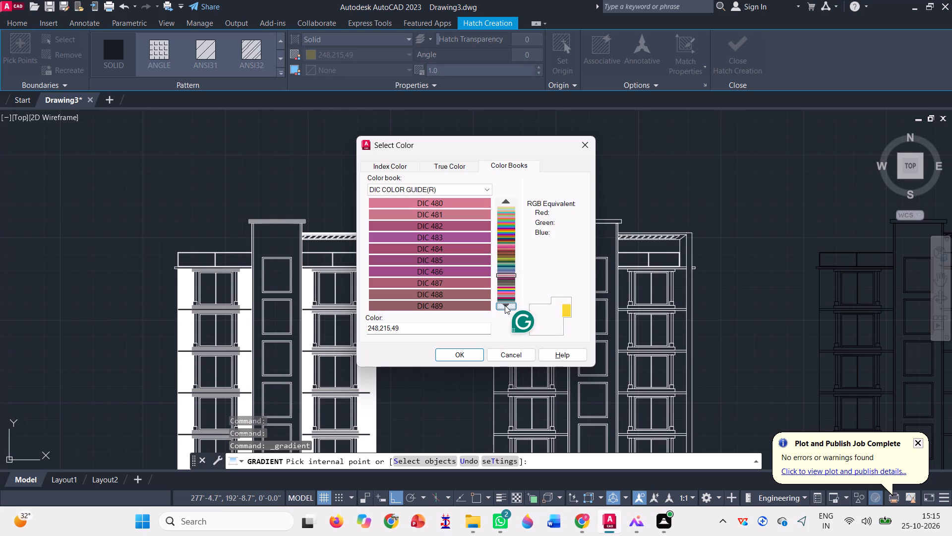
pyautogui.click(505, 305)
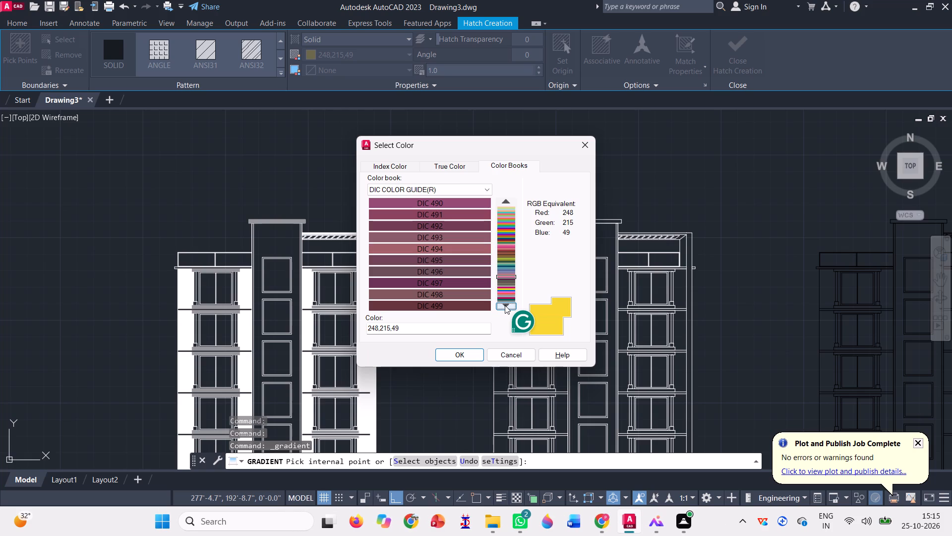
pyautogui.click(505, 305)
pyautogui.click(505, 305)
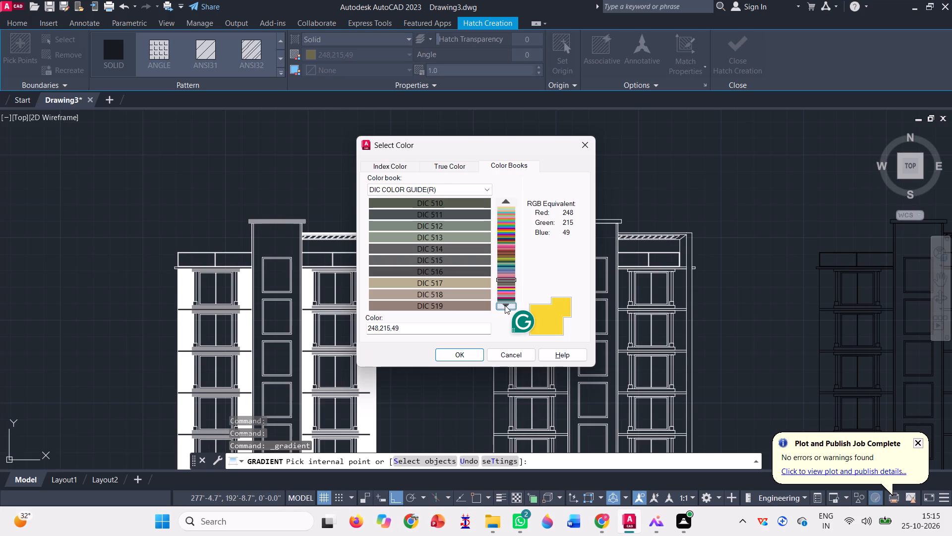
pyautogui.click(505, 305)
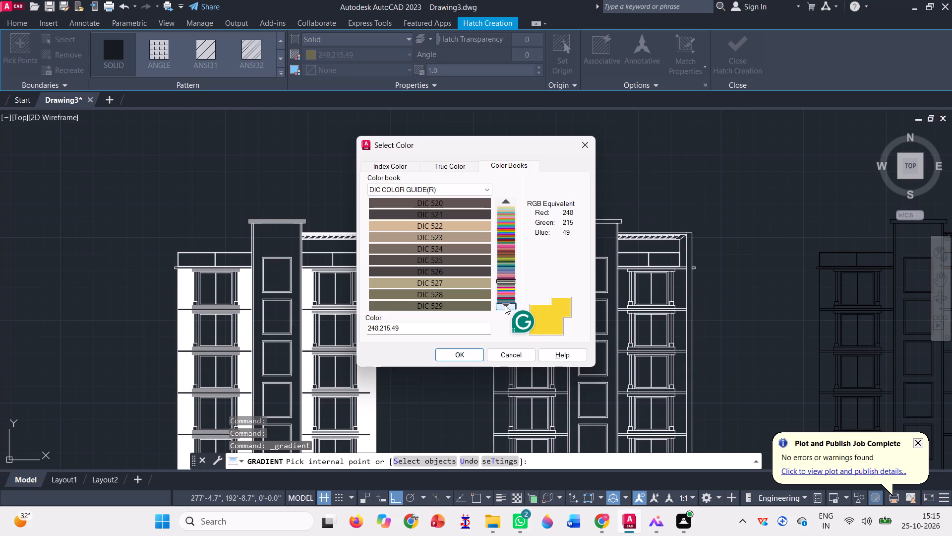
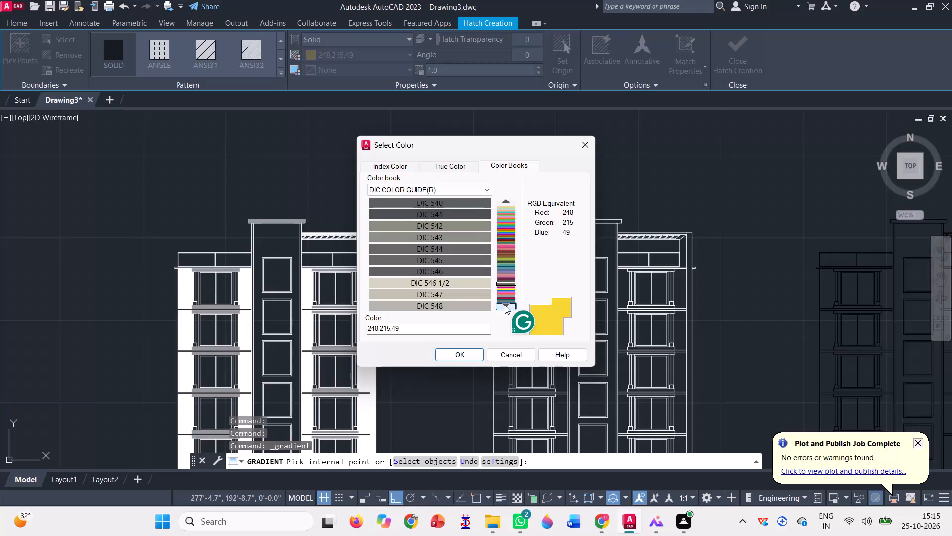
# Browse the DIC COLOR GUIDE(R) colour book from DIC 540 through DIC 654 for a solid hatch colour.
pyautogui.click(505, 305)
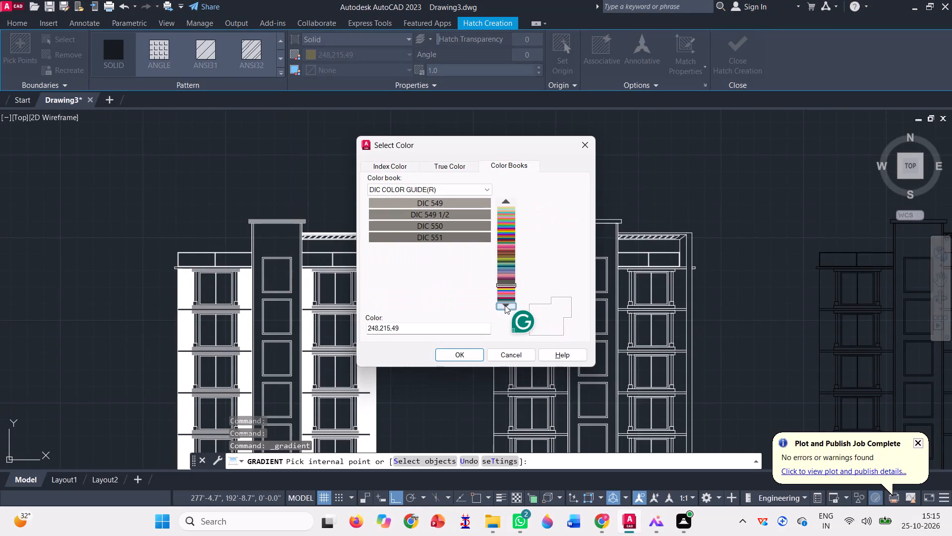
pyautogui.click(505, 305)
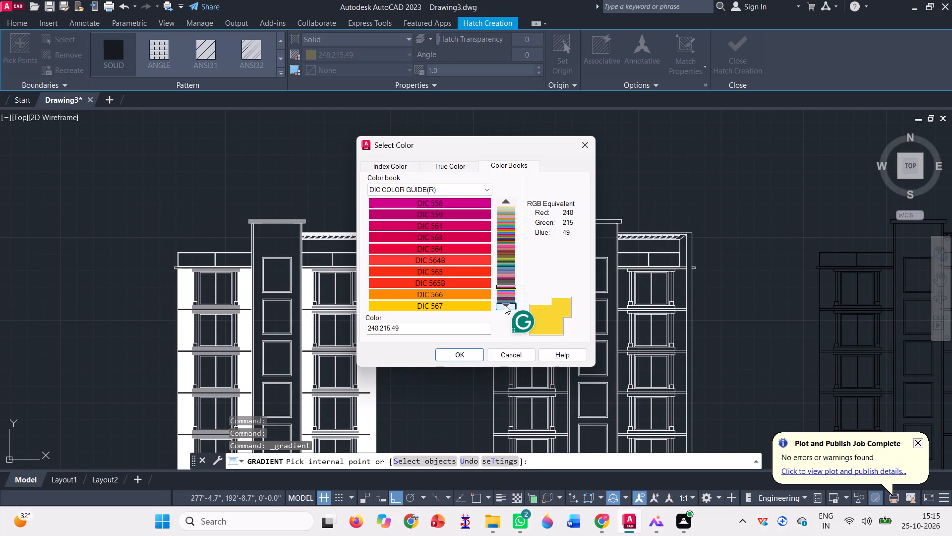
pyautogui.click(505, 305)
pyautogui.click(505, 305)
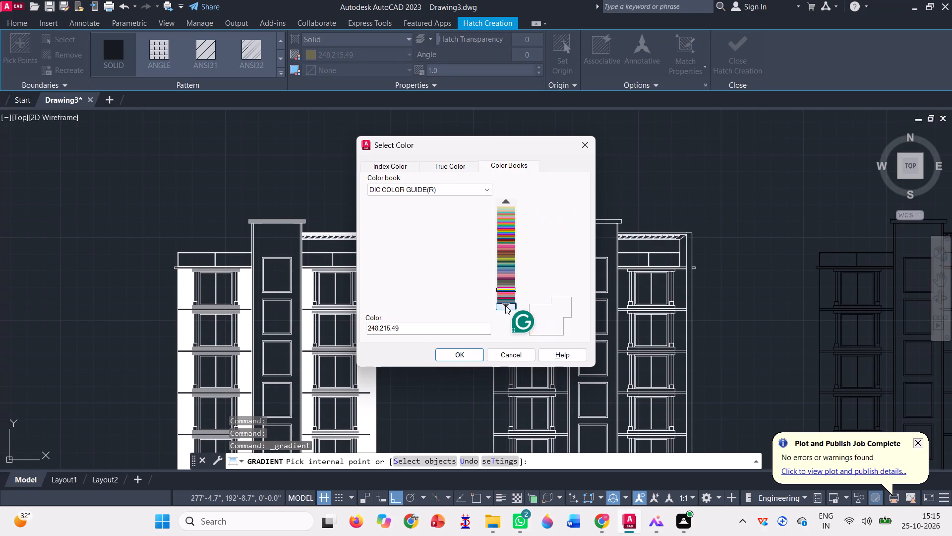
pyautogui.click(505, 305)
pyautogui.click(505, 305)
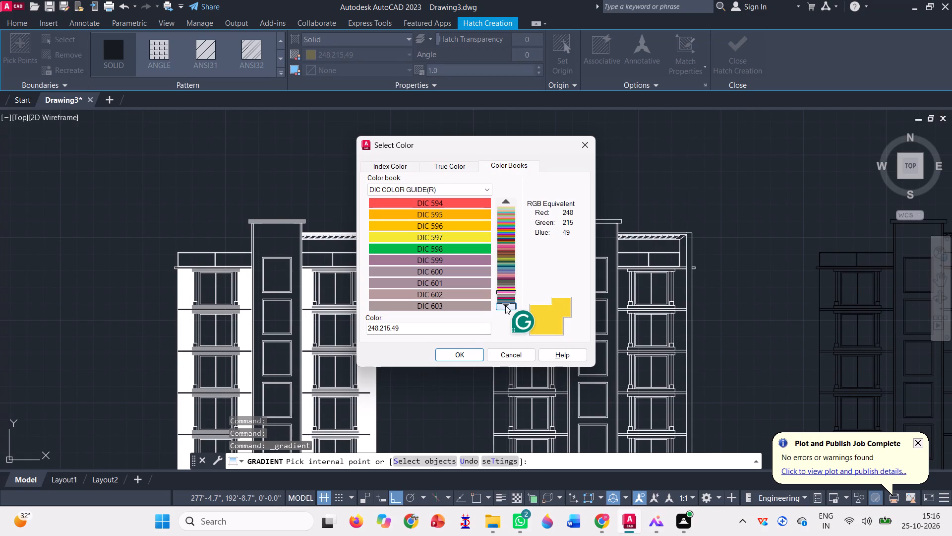
pyautogui.click(505, 305)
pyautogui.click(505, 305)
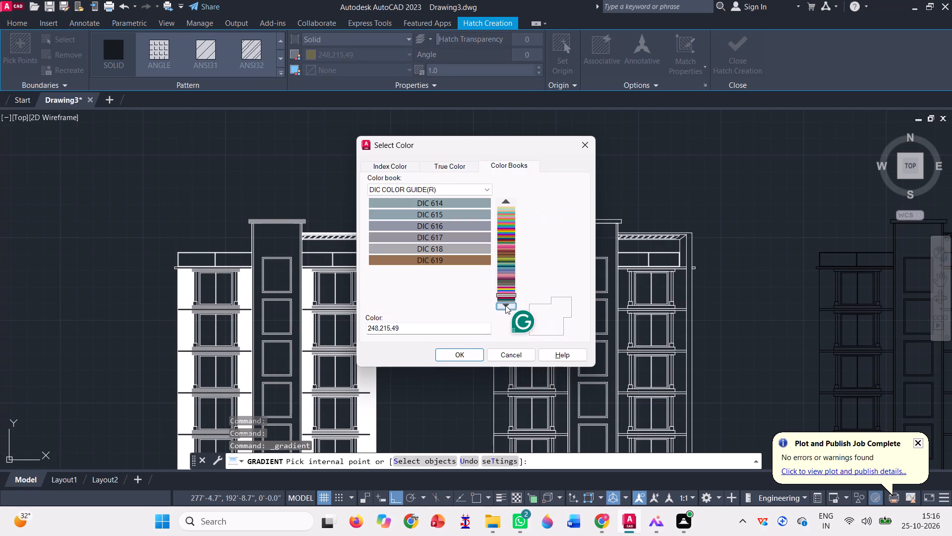
pyautogui.click(505, 305)
pyautogui.click(505, 305)
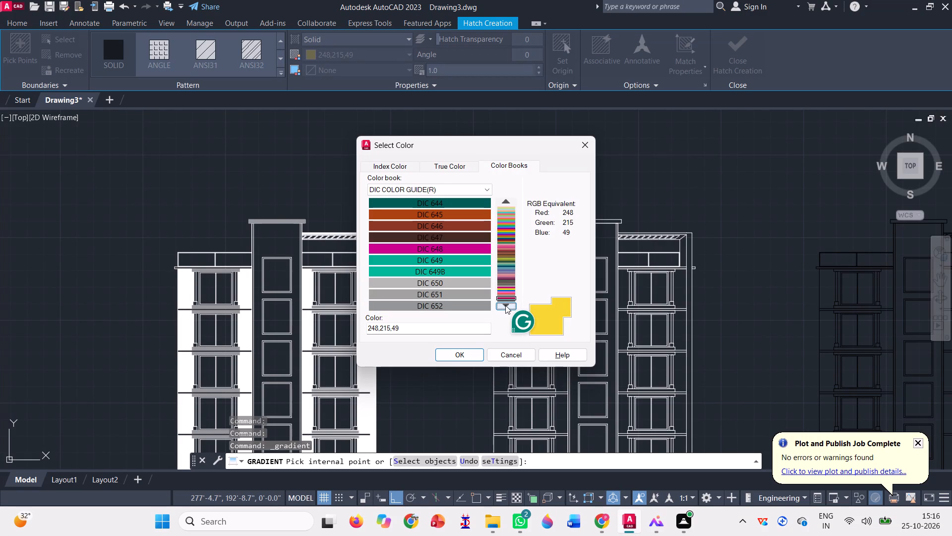
pyautogui.click(505, 305)
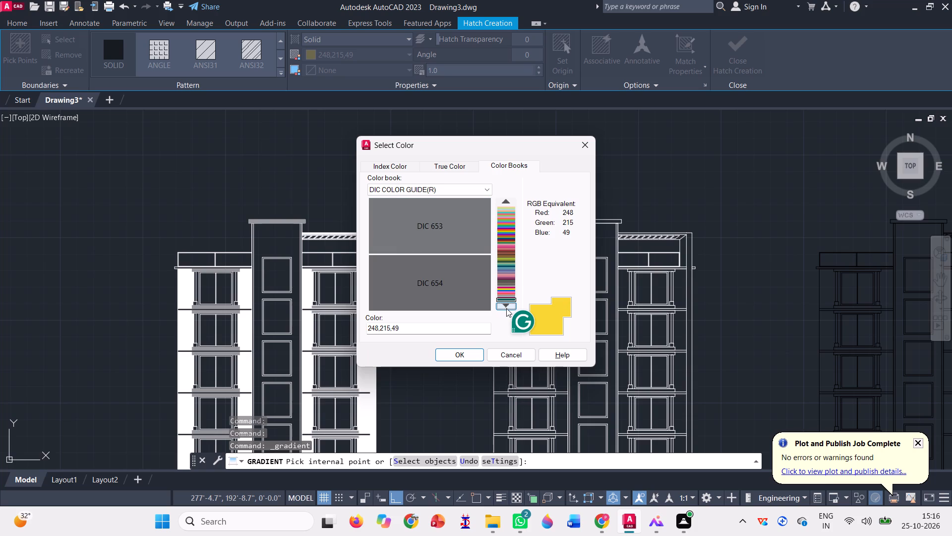
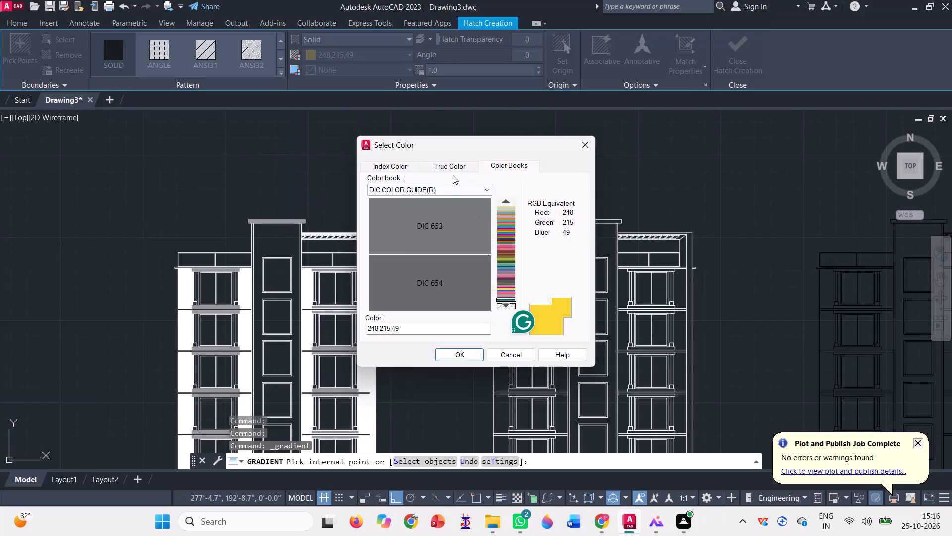
# Fill the original elevation's central tower wall with a solid hatch in true colour 252,239,171.
pyautogui.click(452, 172)
pyautogui.click(441, 166)
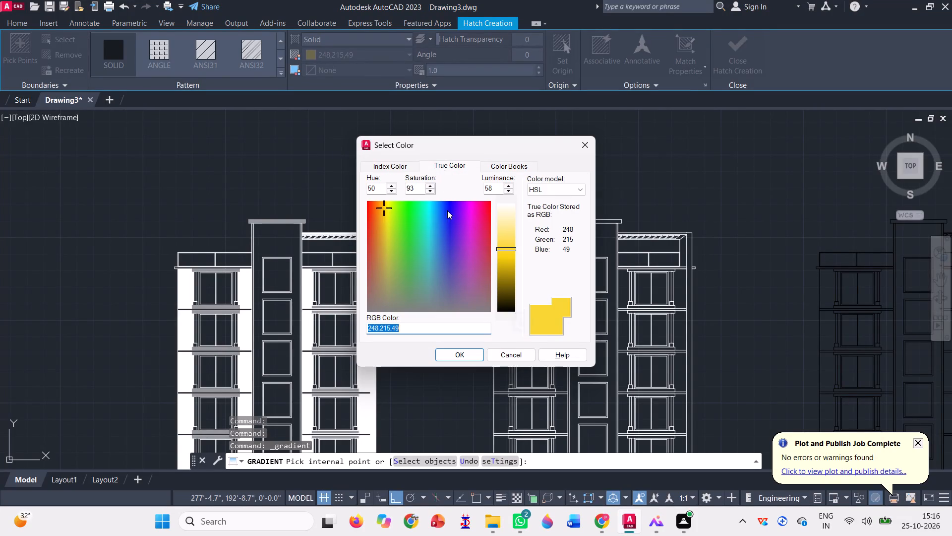
pyautogui.click(507, 222)
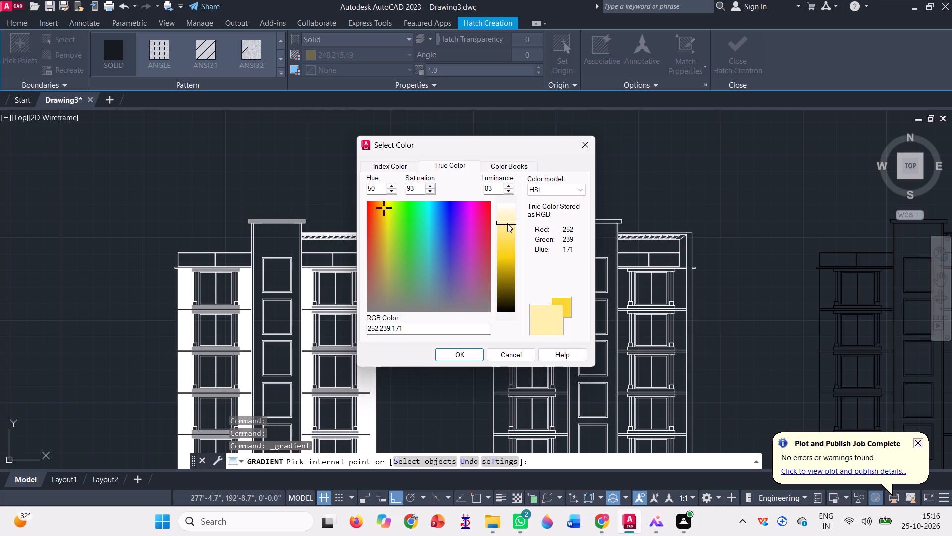
pyautogui.click(450, 352)
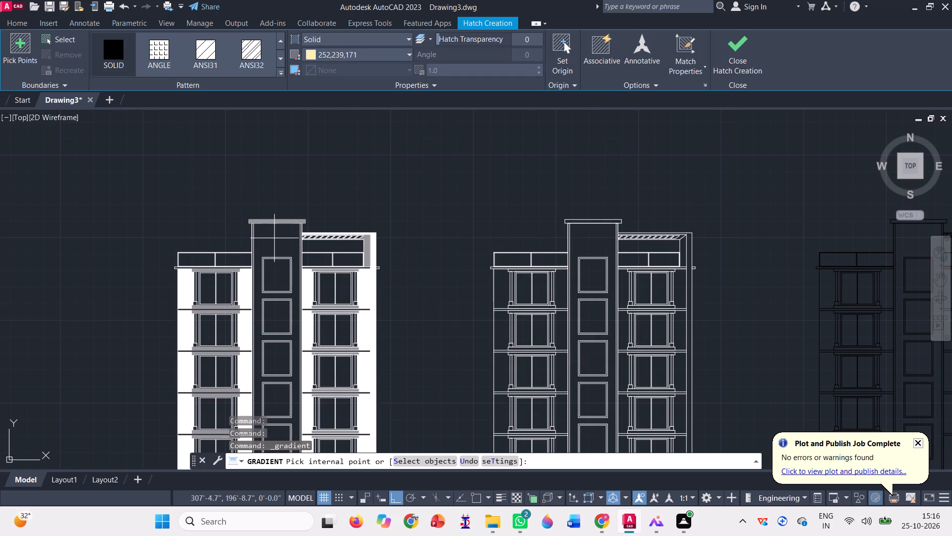
pyautogui.click(273, 235)
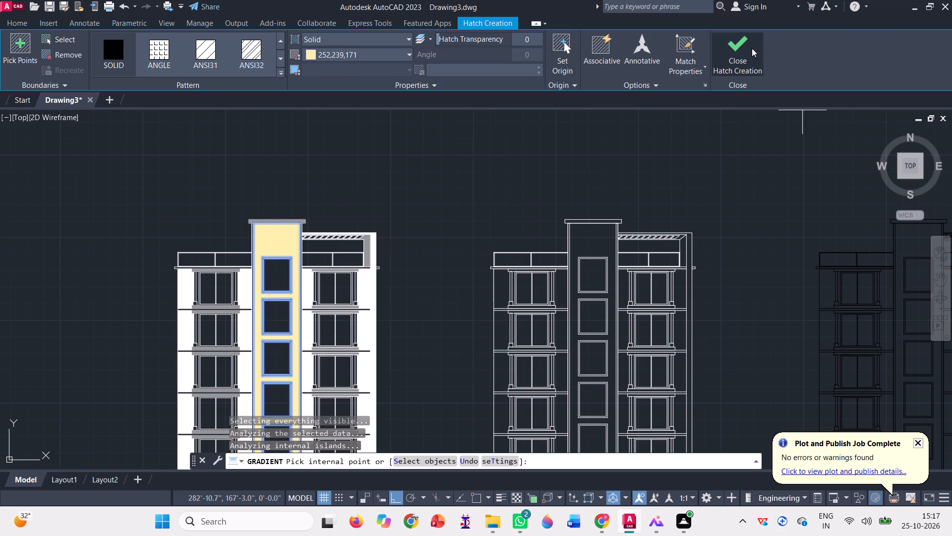
pyautogui.click(752, 48)
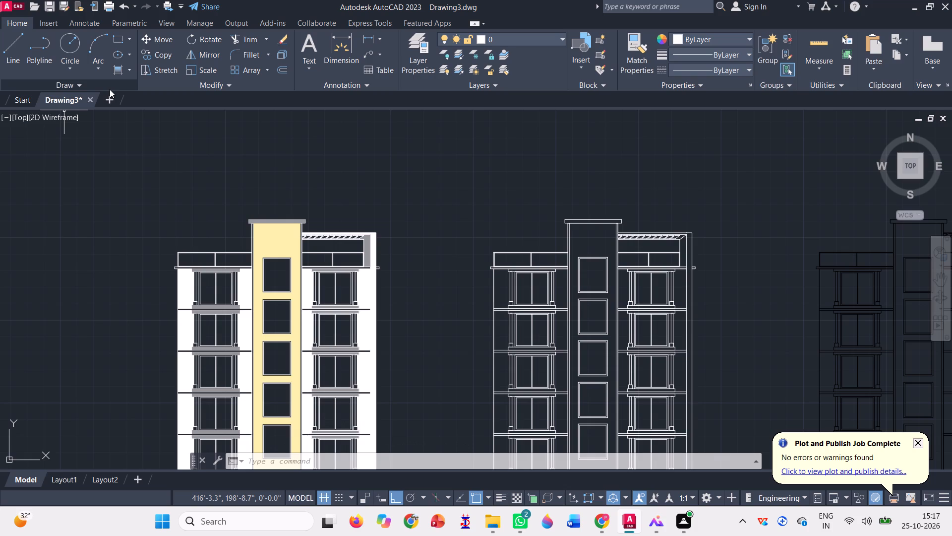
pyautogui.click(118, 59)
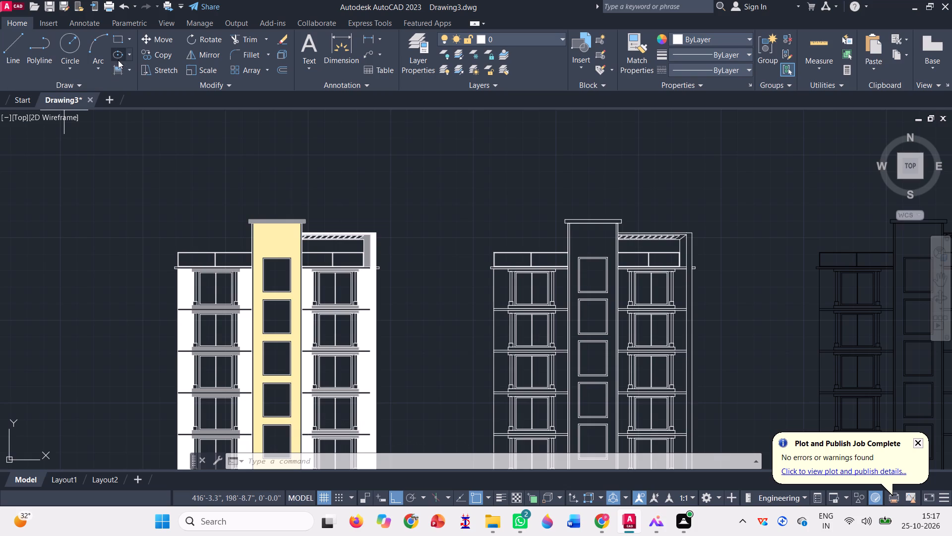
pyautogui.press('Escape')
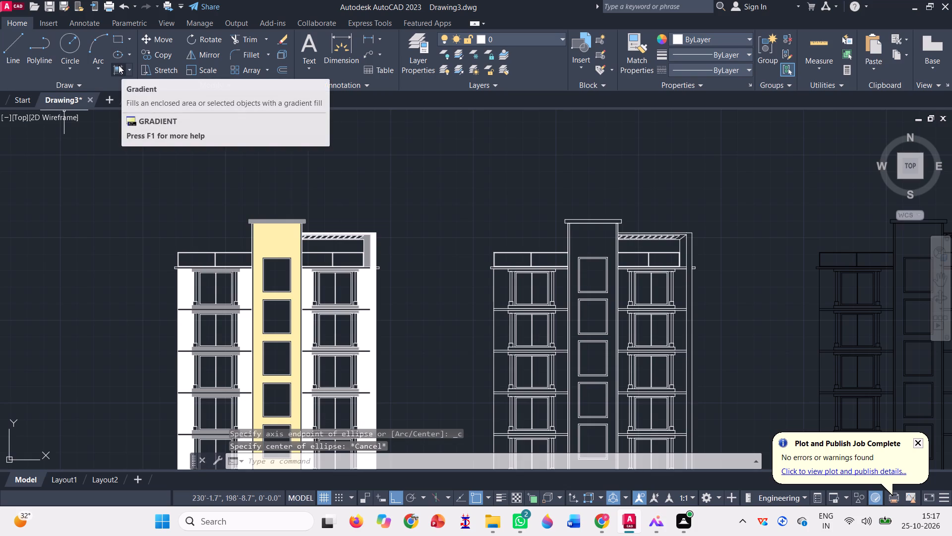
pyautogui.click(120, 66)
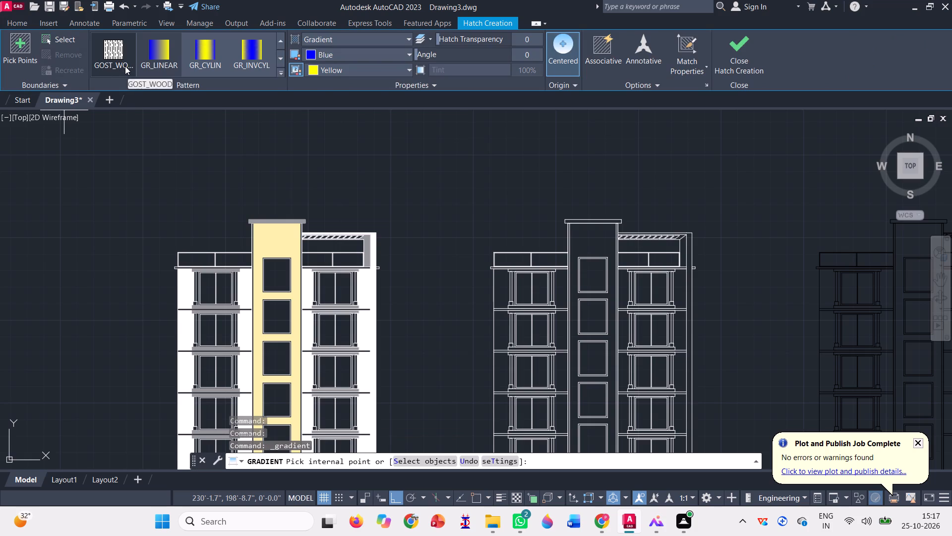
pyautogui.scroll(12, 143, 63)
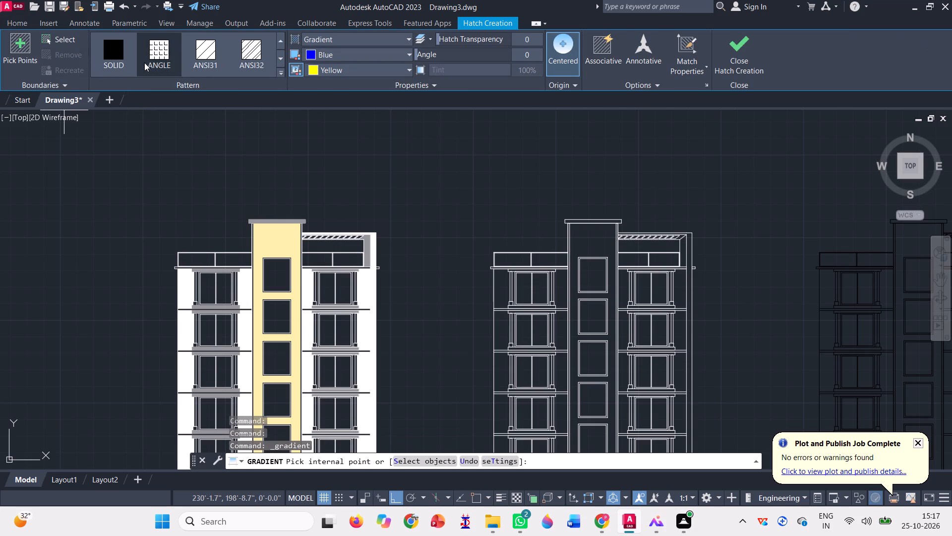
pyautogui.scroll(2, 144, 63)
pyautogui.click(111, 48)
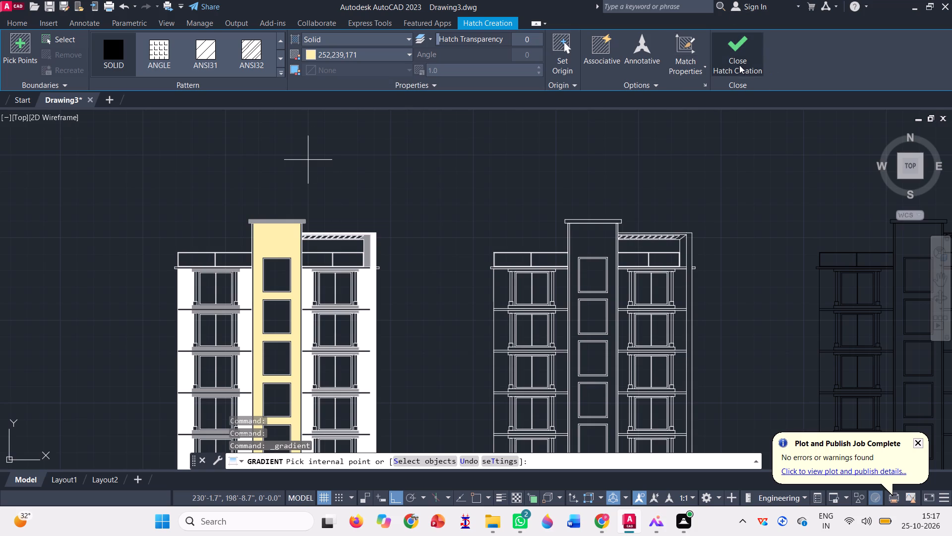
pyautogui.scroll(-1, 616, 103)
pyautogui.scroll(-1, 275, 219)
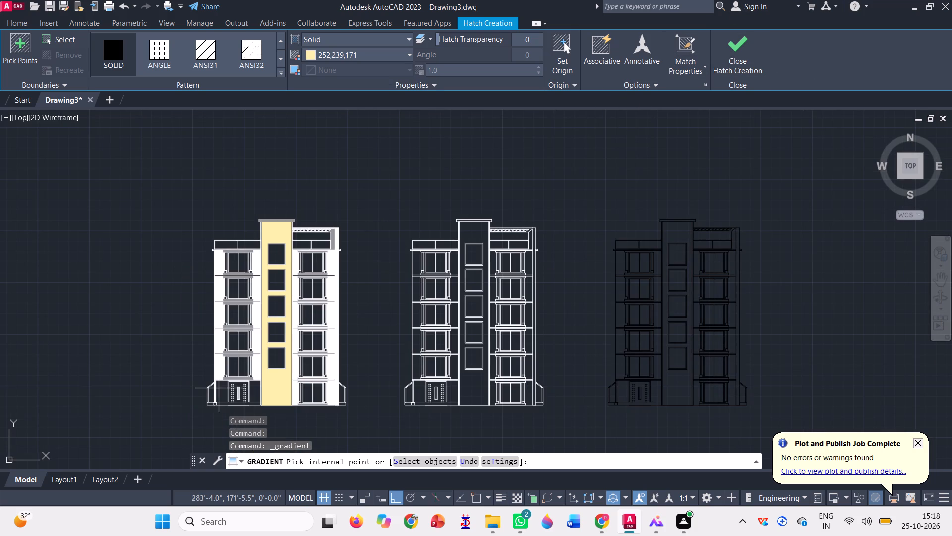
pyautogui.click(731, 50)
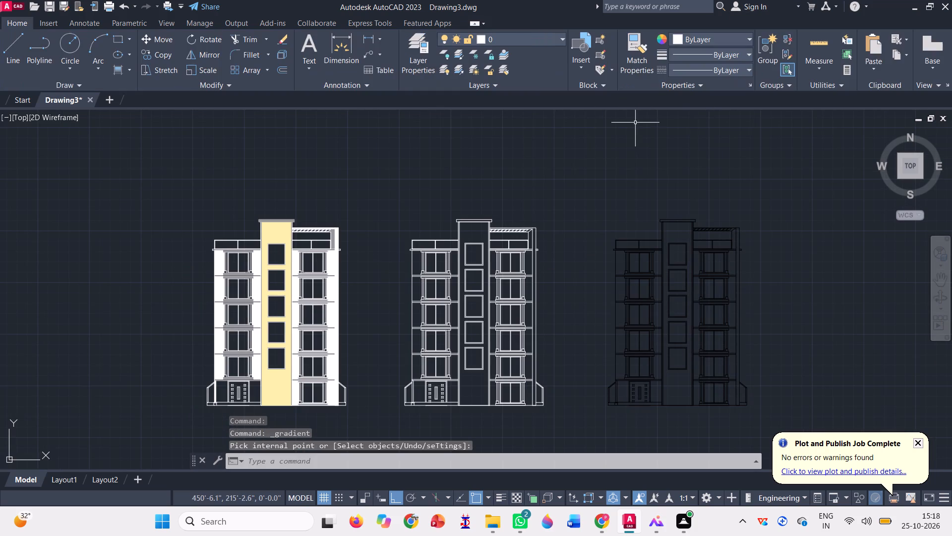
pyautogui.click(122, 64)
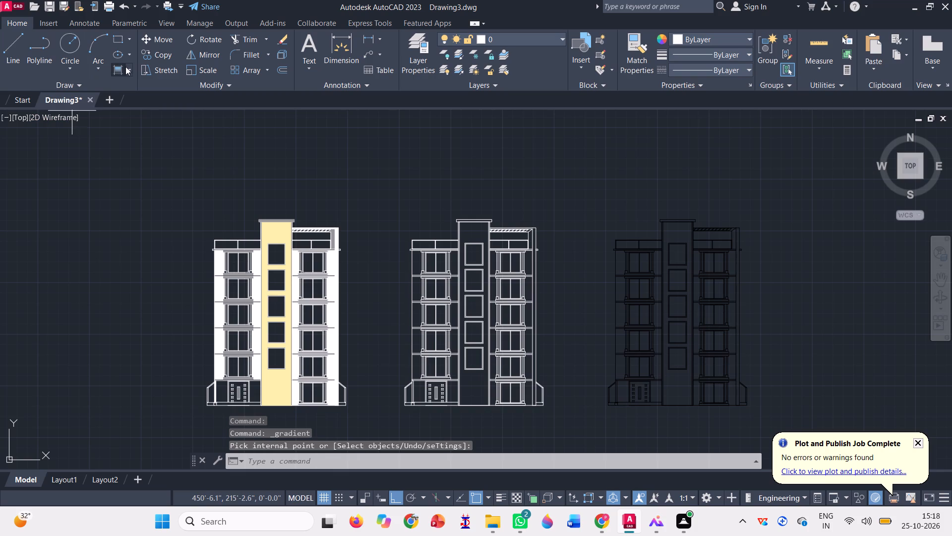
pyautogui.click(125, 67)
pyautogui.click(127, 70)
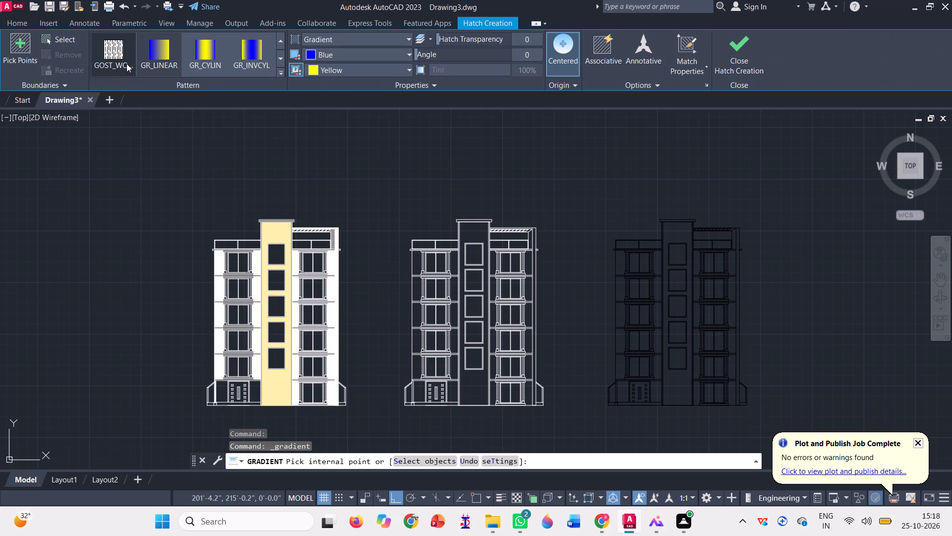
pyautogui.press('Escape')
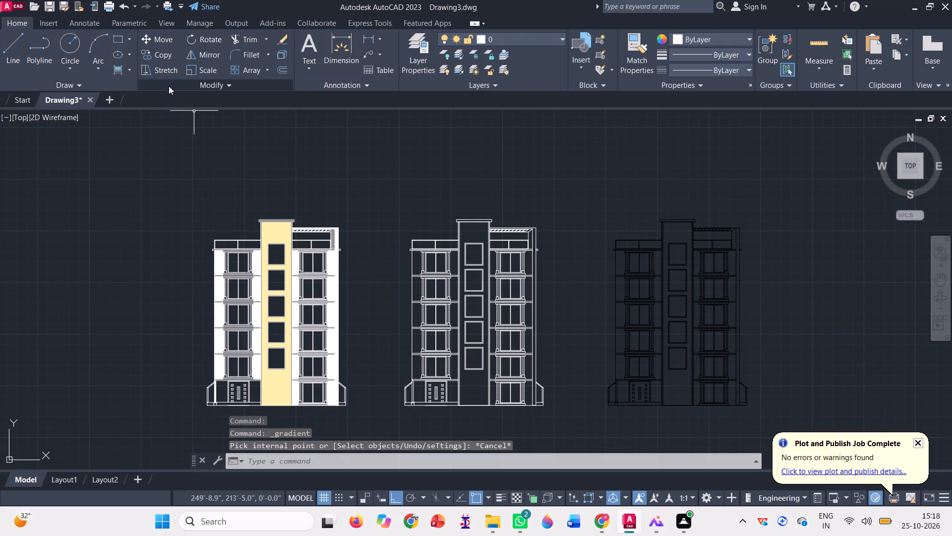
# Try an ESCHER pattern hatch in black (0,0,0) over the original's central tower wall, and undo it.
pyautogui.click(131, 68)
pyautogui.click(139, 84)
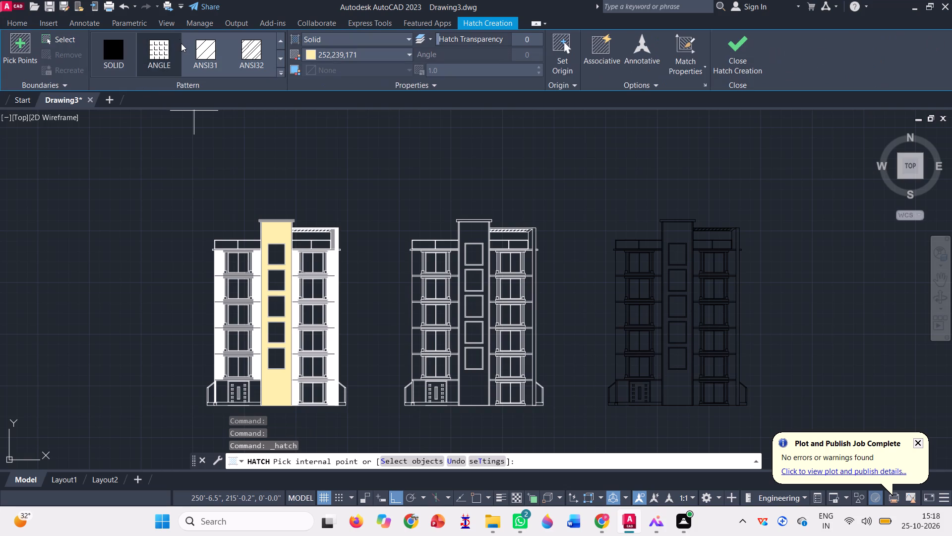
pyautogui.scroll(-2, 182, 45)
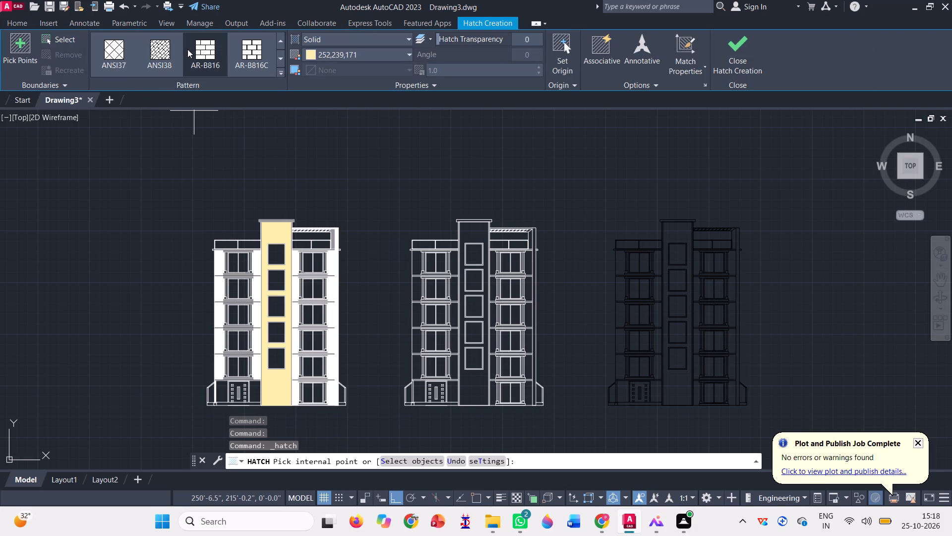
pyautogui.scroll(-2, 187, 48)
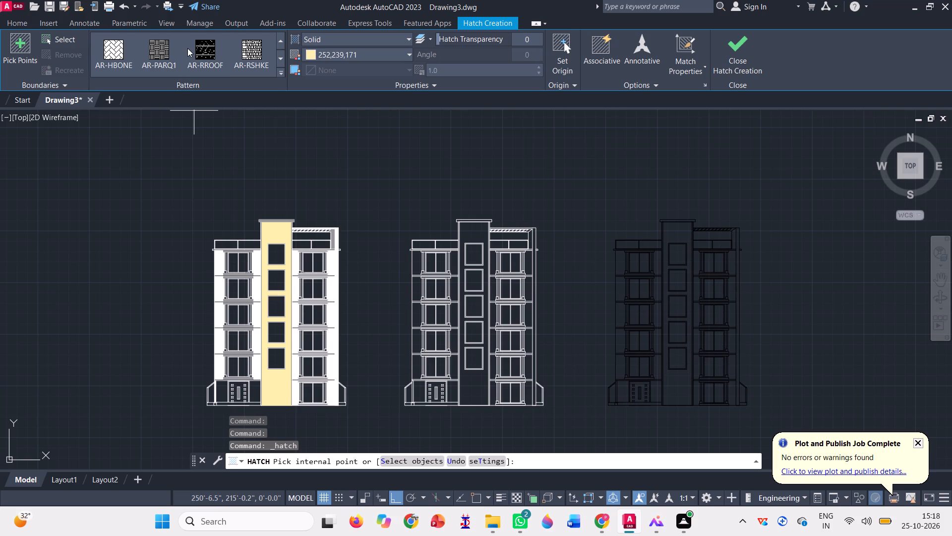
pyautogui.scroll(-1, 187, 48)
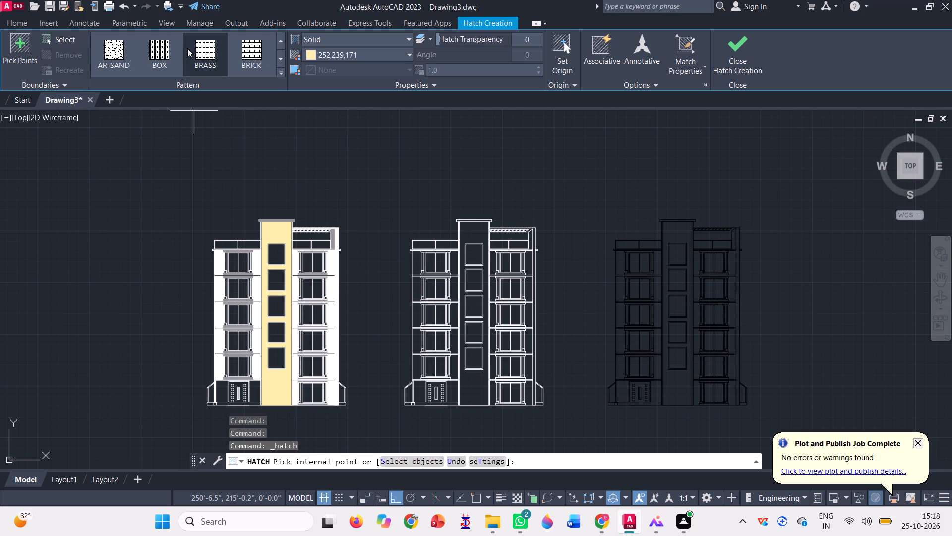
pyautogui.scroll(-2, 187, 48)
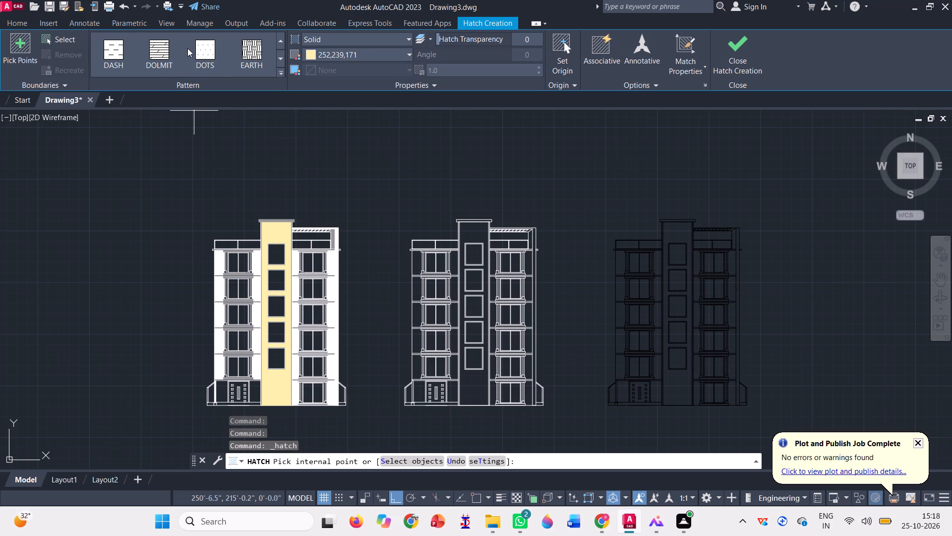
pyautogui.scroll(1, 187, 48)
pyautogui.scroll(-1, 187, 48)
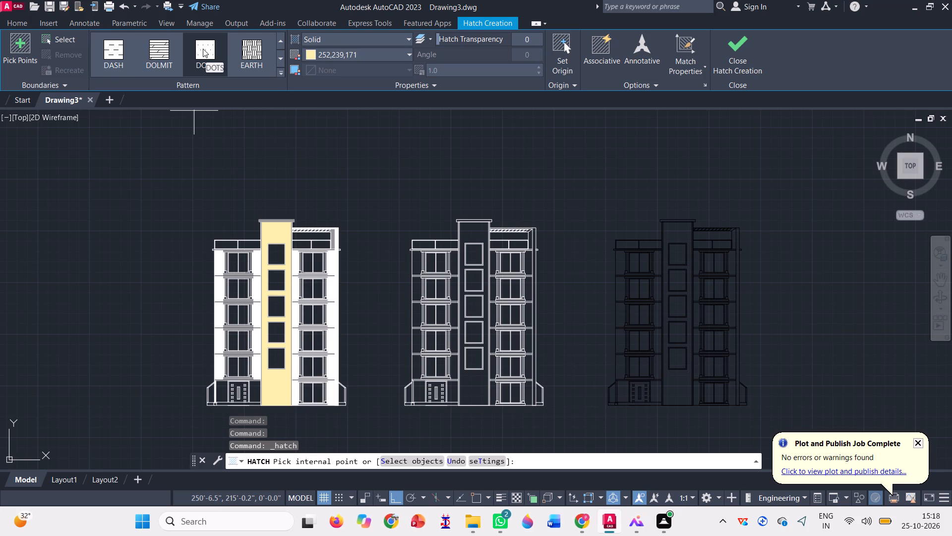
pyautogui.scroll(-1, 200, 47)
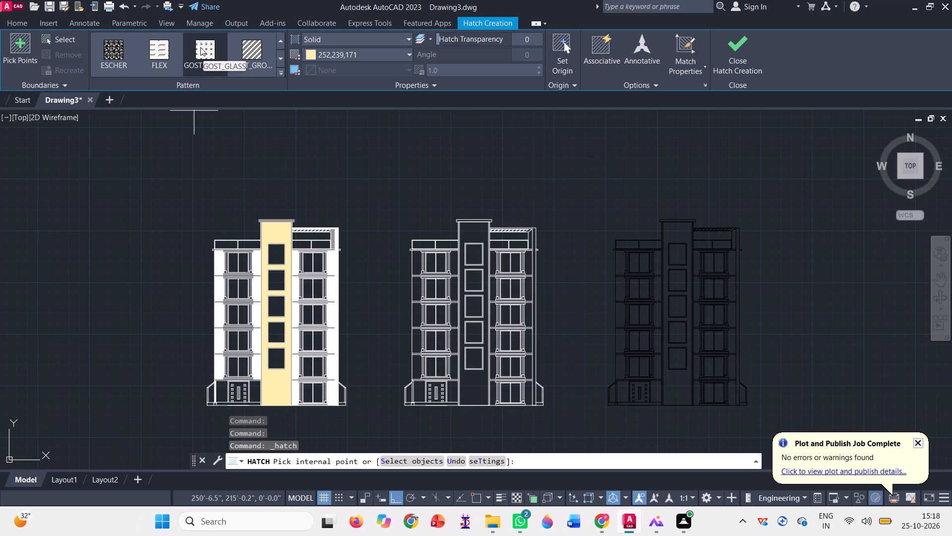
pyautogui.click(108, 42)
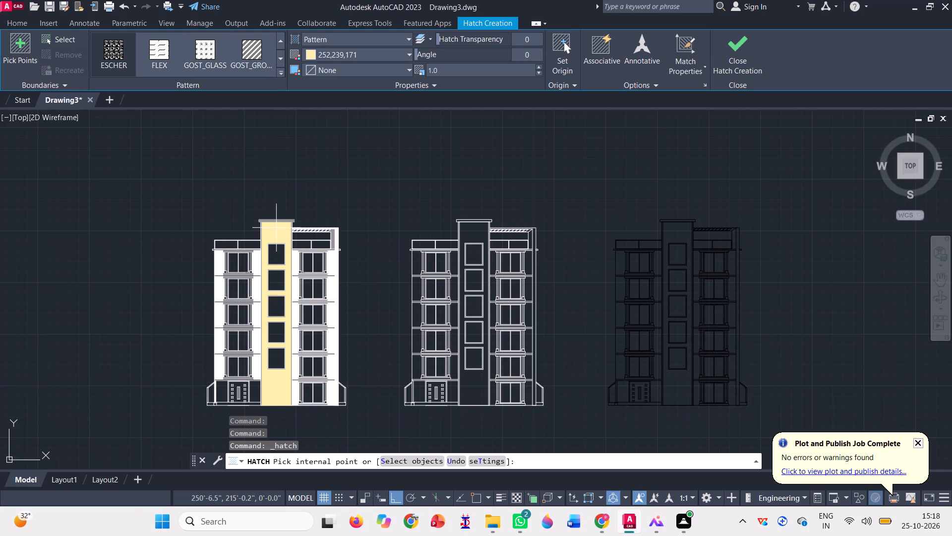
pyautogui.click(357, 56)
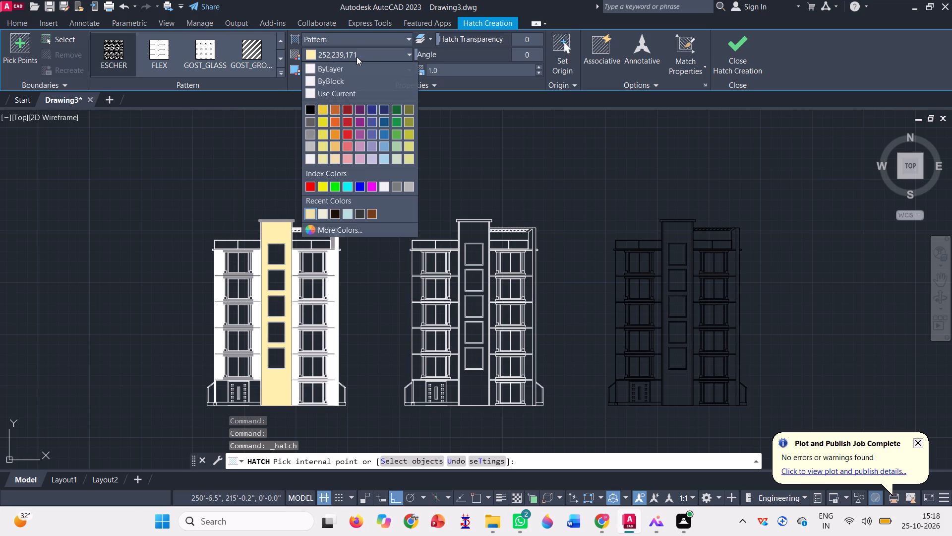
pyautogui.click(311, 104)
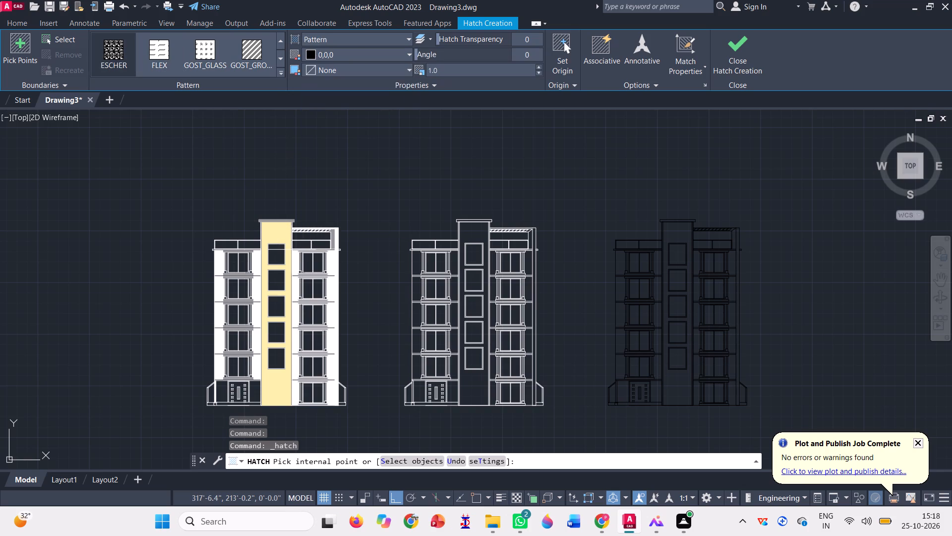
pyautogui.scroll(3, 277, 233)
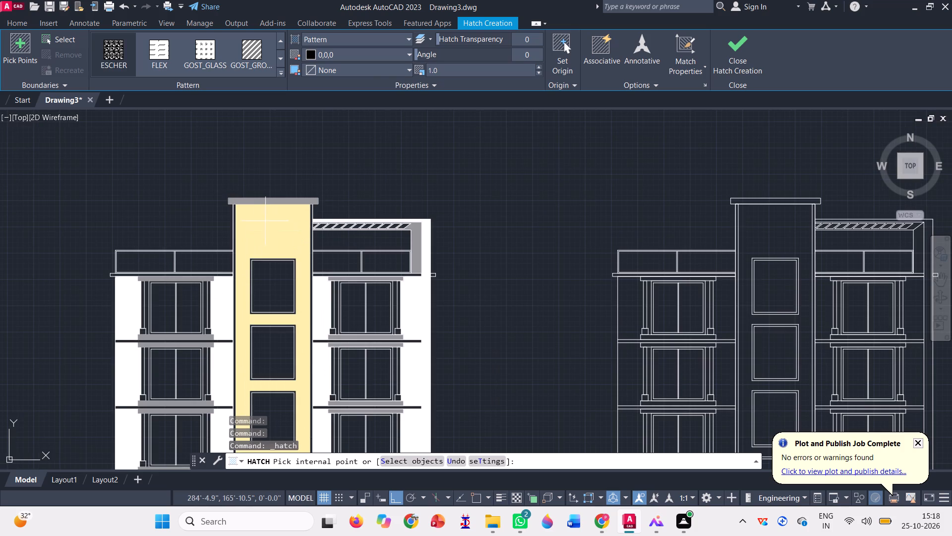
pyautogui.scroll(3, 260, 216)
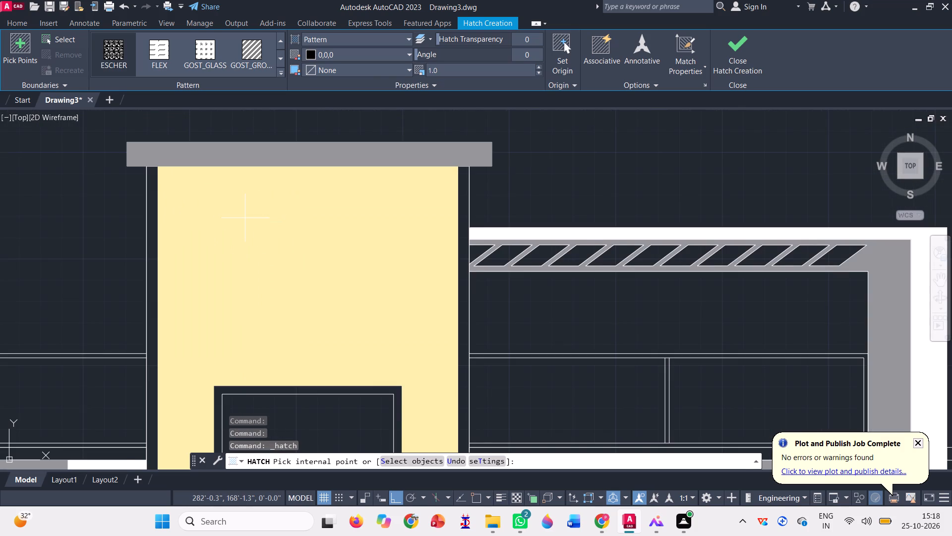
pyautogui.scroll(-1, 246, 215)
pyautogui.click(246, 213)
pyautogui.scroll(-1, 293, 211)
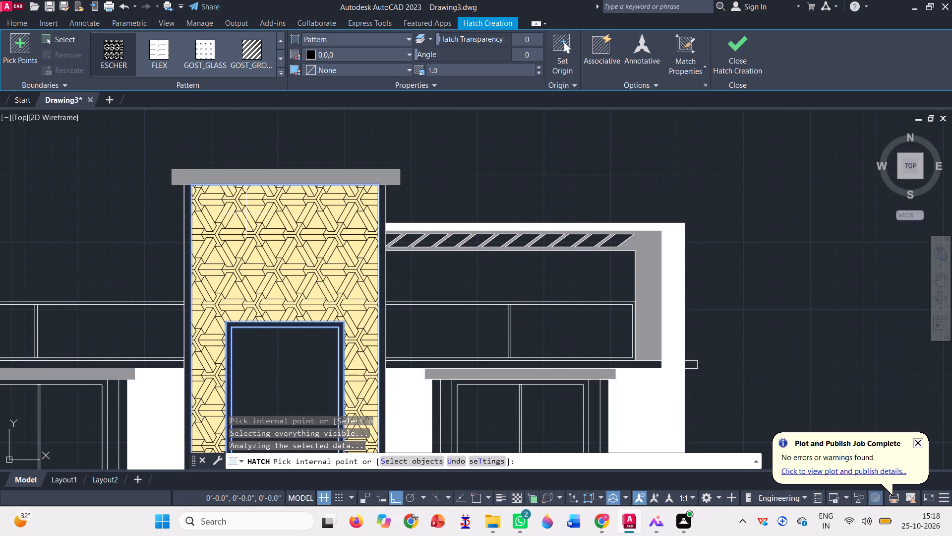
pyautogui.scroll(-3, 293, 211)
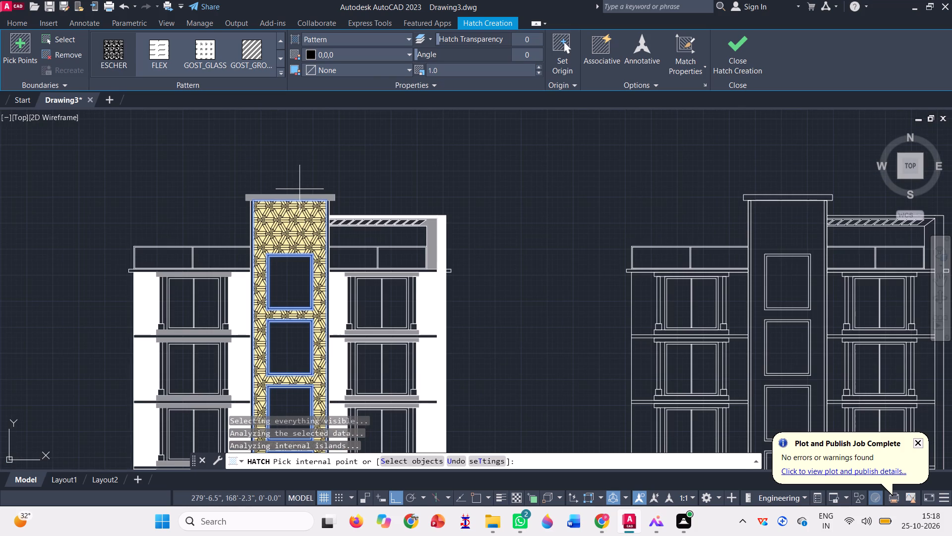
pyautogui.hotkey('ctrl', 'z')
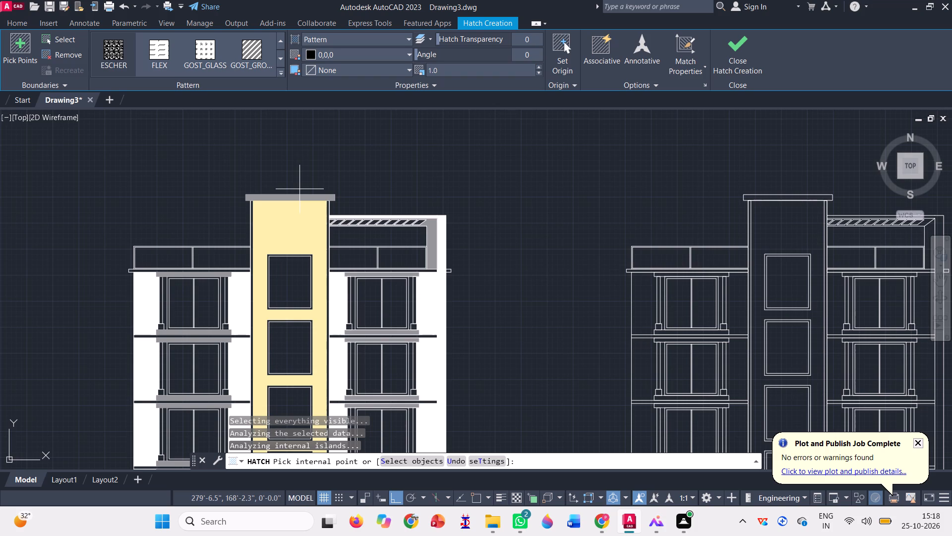
# Hatch the original elevation's central tower wall with the HOUND pattern in true colour 248,153,30.
pyautogui.click(286, 69)
pyautogui.click(282, 69)
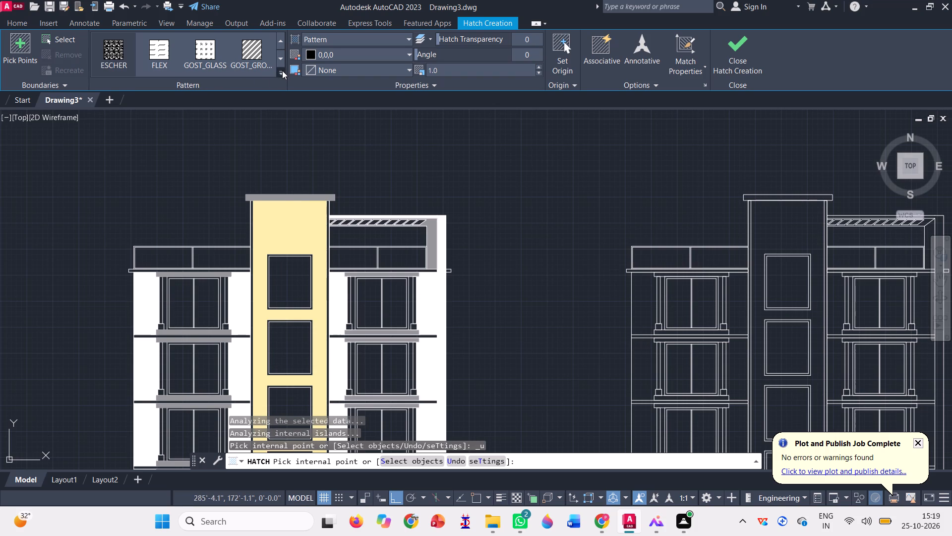
pyautogui.scroll(-1, 218, 116)
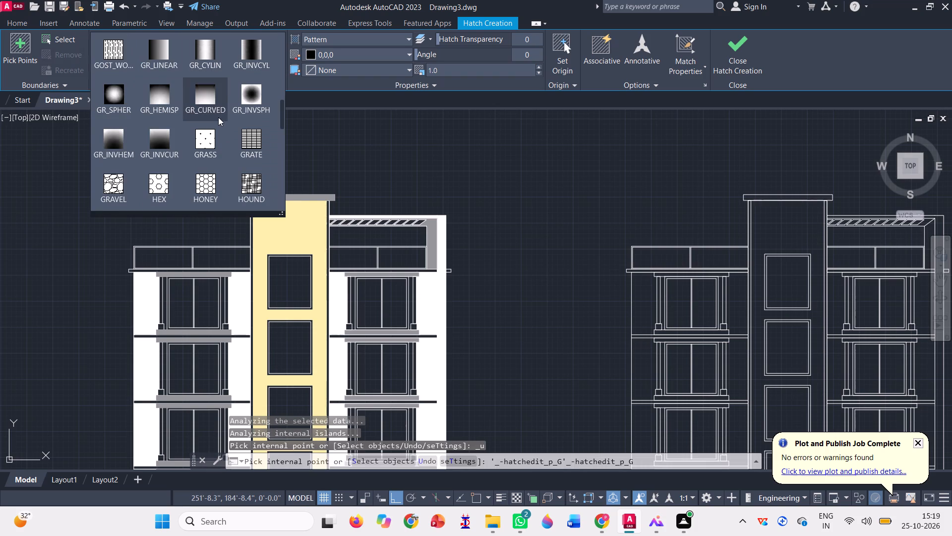
pyautogui.scroll(-2, 218, 116)
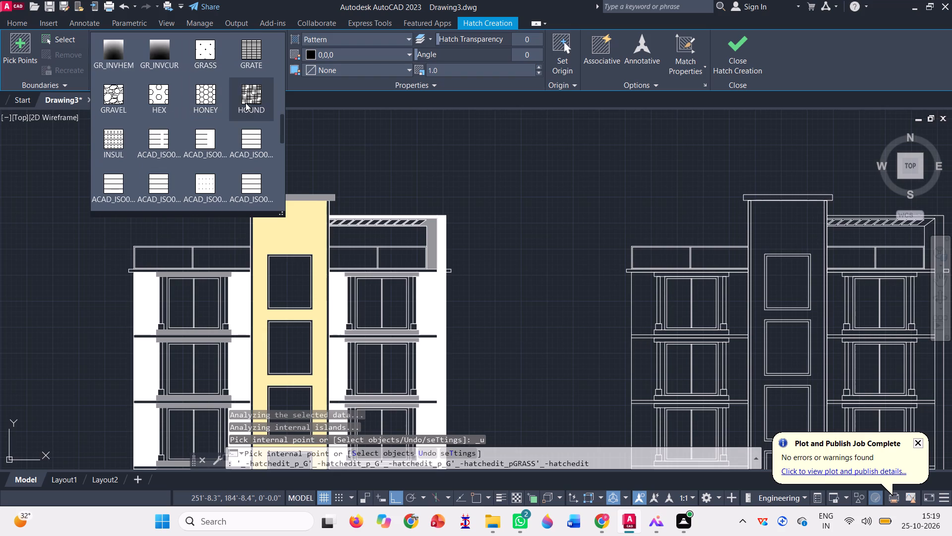
pyautogui.click(244, 97)
pyautogui.click(368, 46)
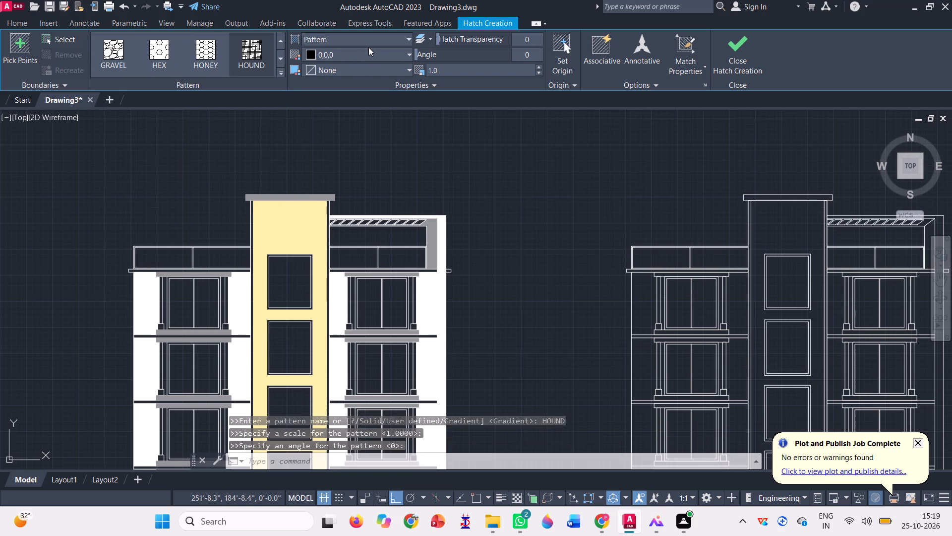
pyautogui.click(368, 47)
pyautogui.click(353, 55)
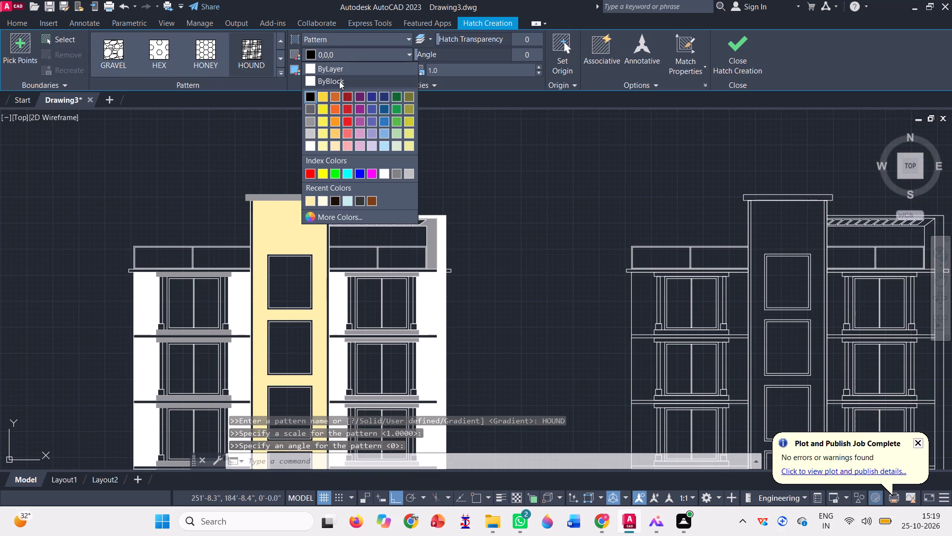
pyautogui.click(332, 116)
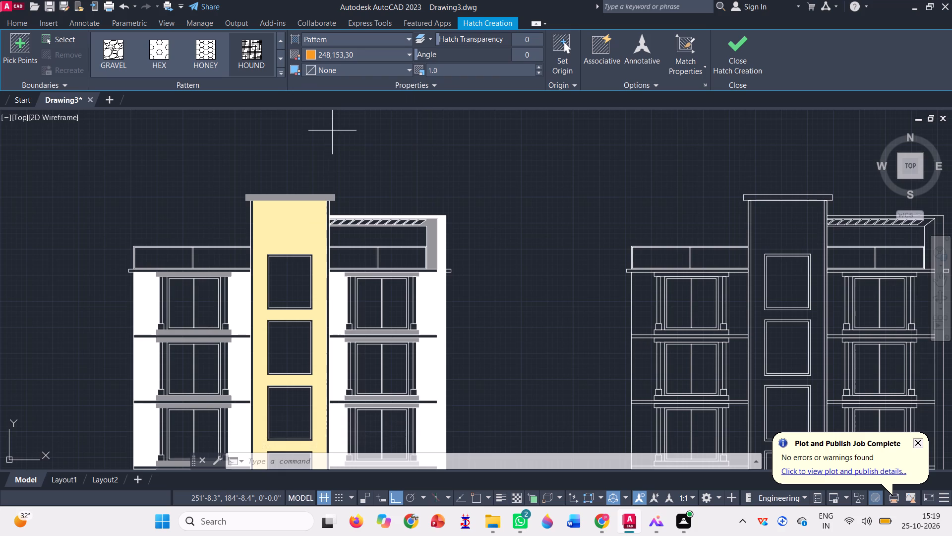
pyautogui.click(288, 214)
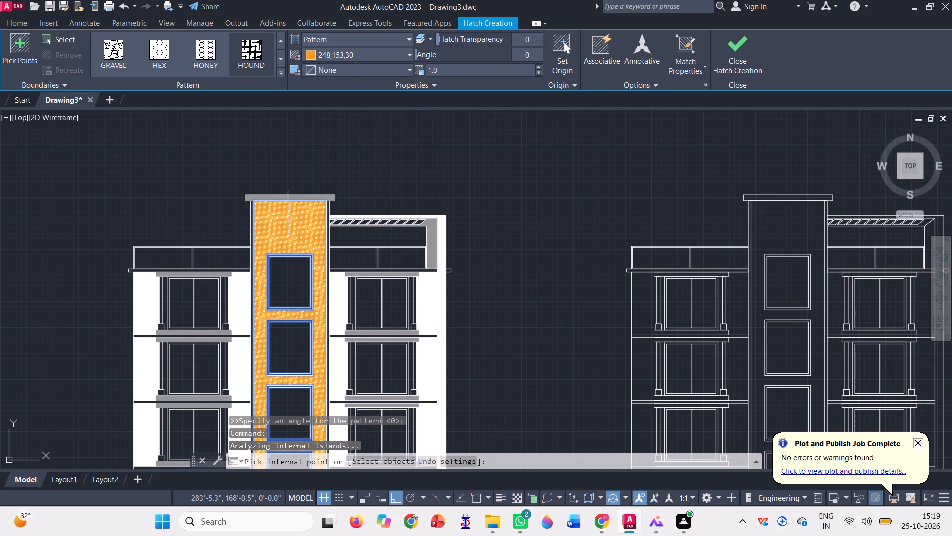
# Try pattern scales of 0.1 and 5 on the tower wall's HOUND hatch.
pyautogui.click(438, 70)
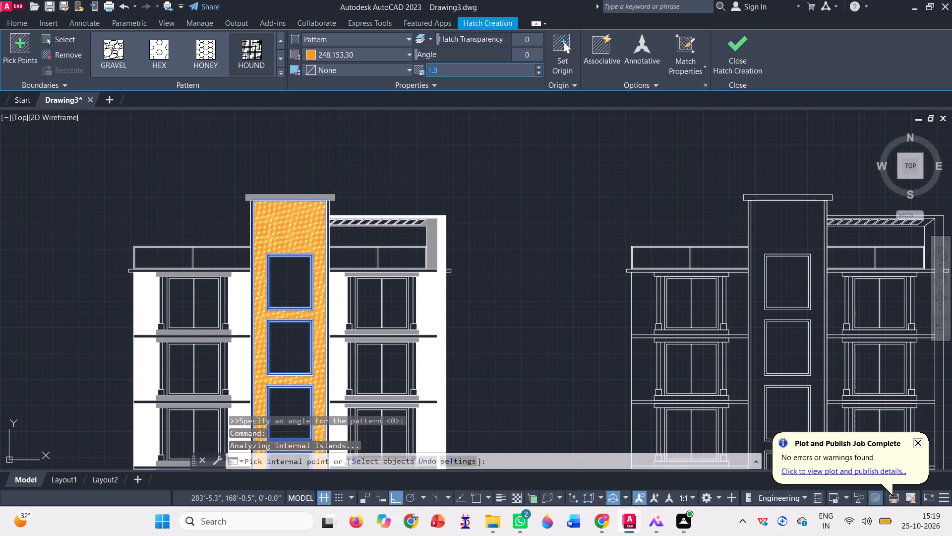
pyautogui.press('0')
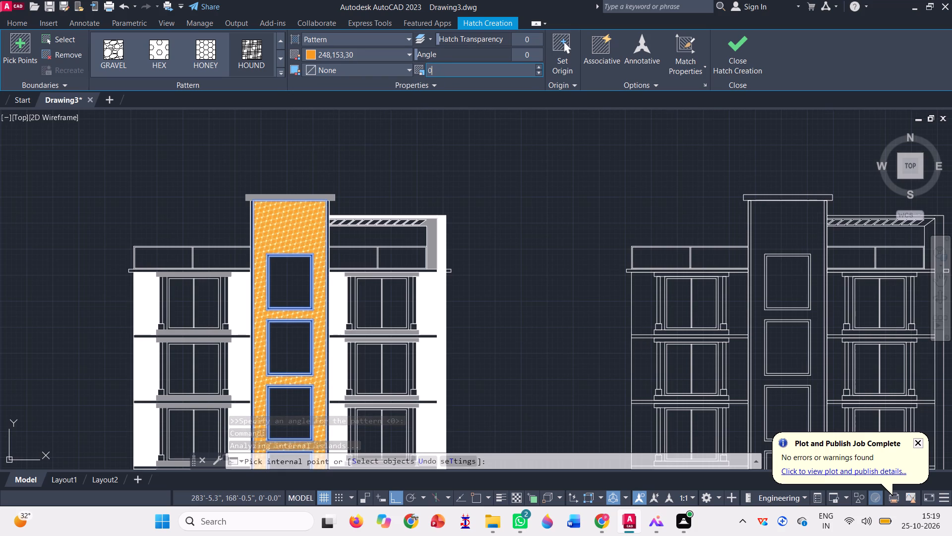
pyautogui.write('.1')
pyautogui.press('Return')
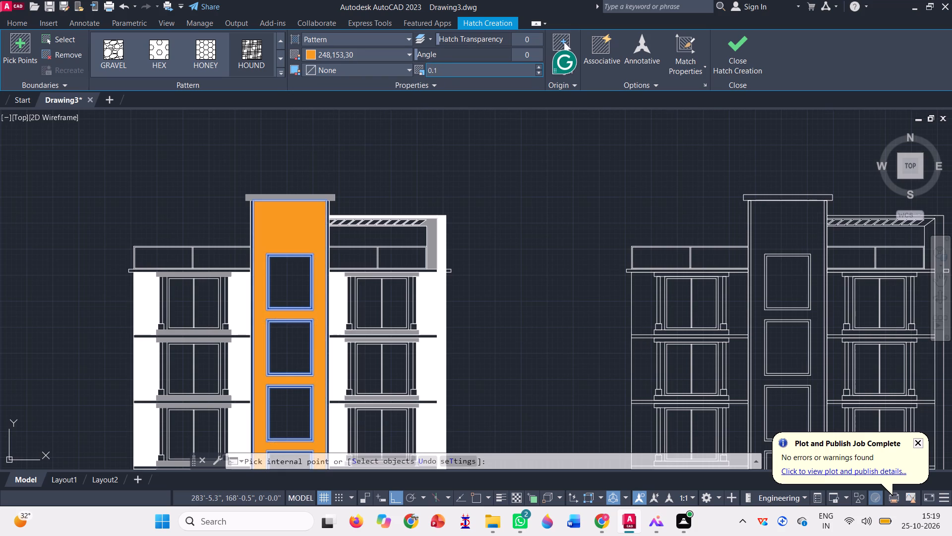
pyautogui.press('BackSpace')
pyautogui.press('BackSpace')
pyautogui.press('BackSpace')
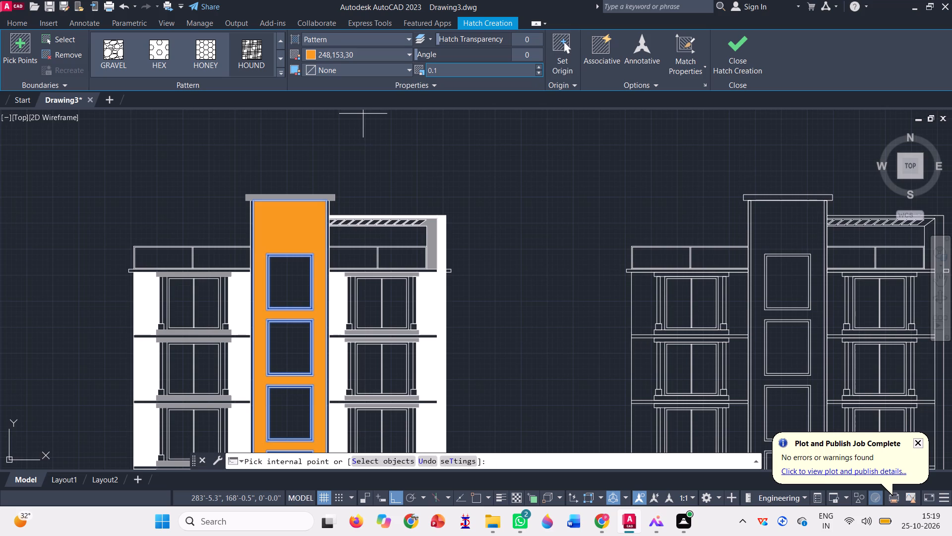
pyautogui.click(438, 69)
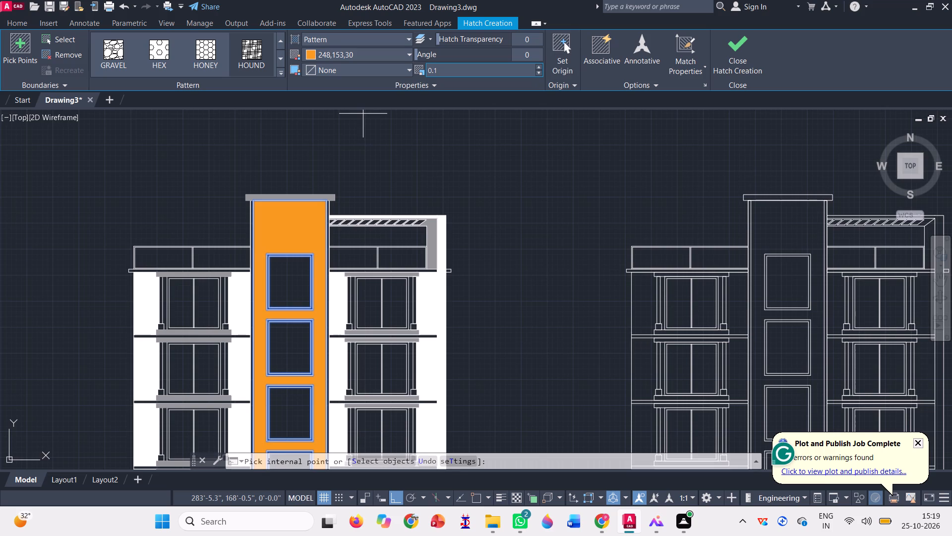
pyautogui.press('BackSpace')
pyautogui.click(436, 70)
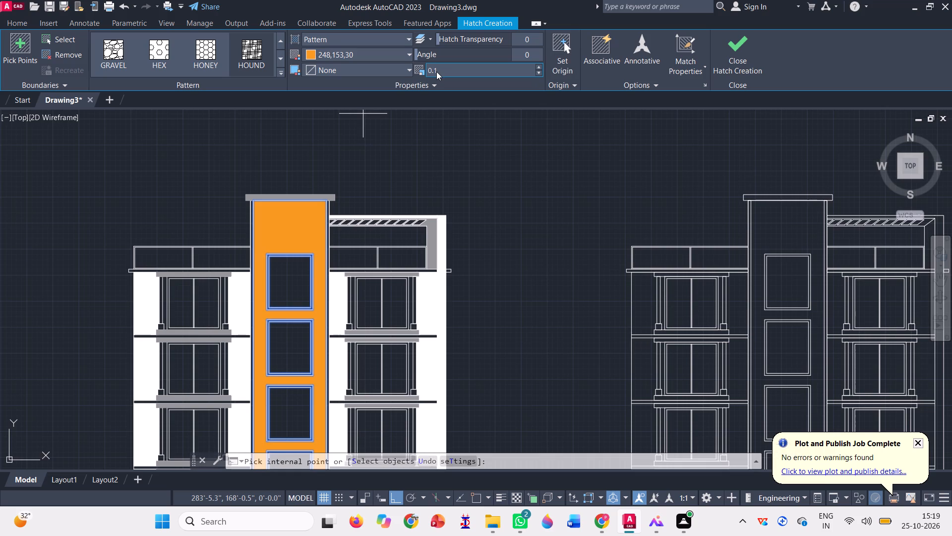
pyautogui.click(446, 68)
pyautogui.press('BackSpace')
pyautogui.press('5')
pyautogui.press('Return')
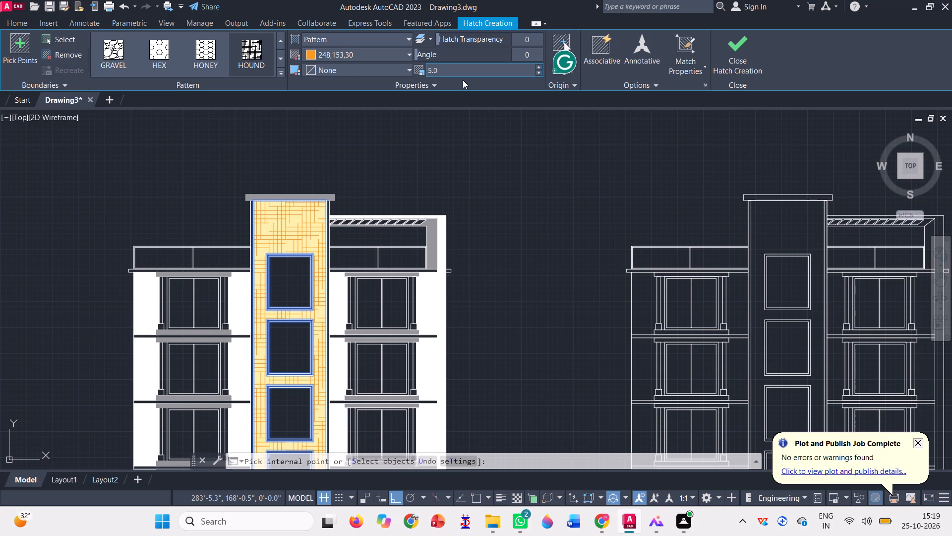
# Set the tower wall's HOUND hatch scale to 2 and finish the hatch.
pyautogui.click(461, 67)
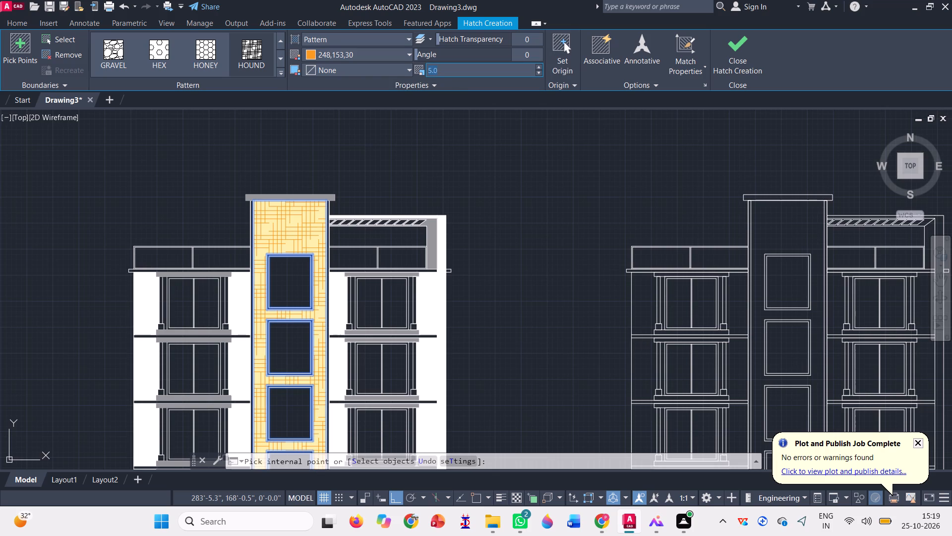
pyautogui.press('BackSpace')
pyautogui.press('2')
pyautogui.press('Return')
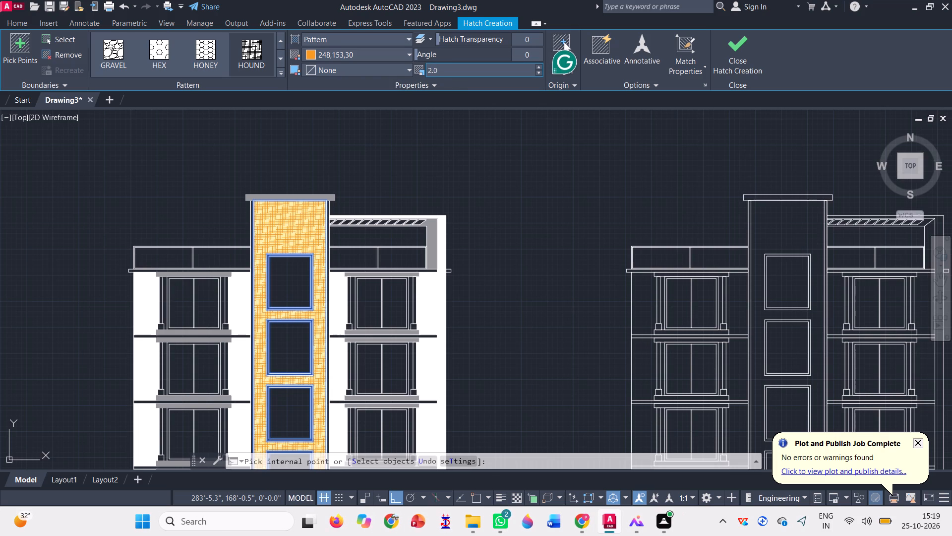
pyautogui.scroll(-1, 458, 186)
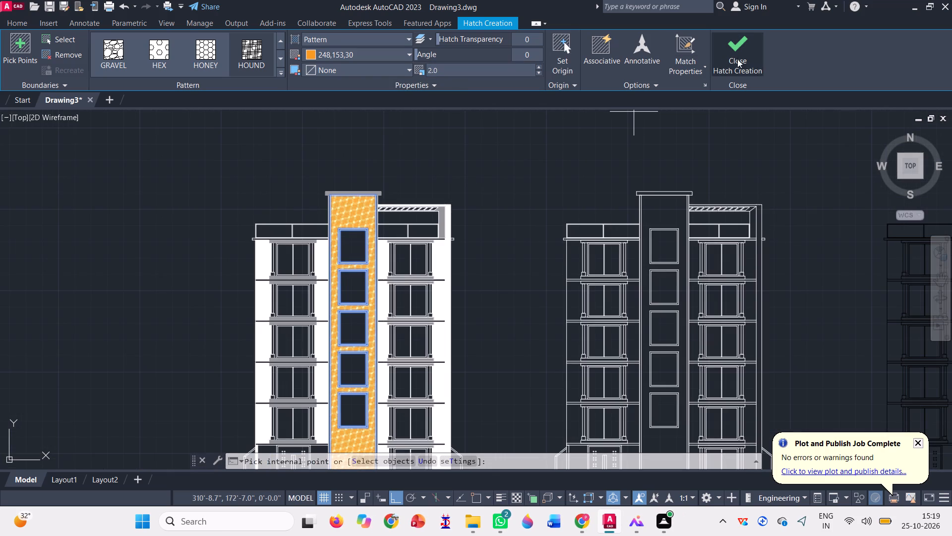
pyautogui.click(737, 57)
pyautogui.scroll(-1, 399, 168)
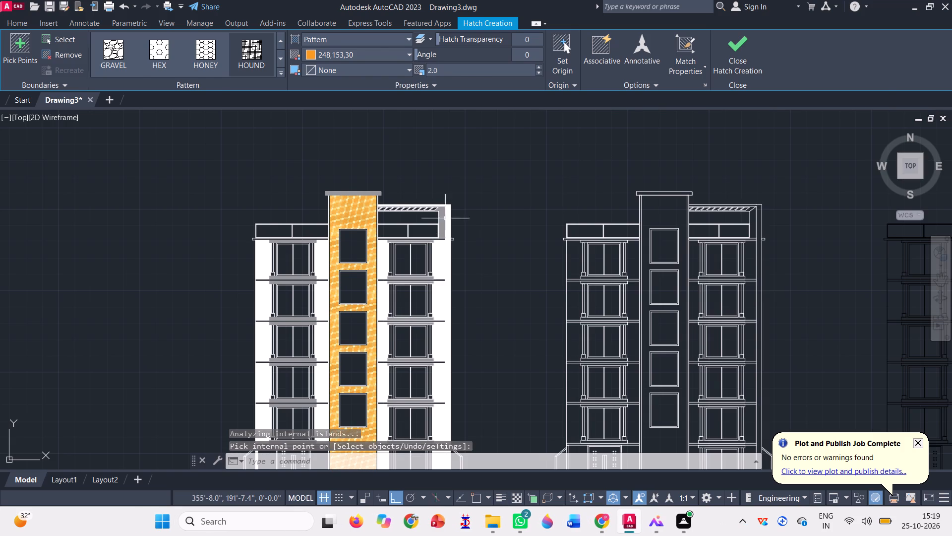
# Fill the outer frame of the original elevation's roof railing left of the tower with a solid black (0,0,0) hatch.
pyautogui.scroll(1, 343, 227)
pyautogui.scroll(1, 390, 163)
pyautogui.click(131, 65)
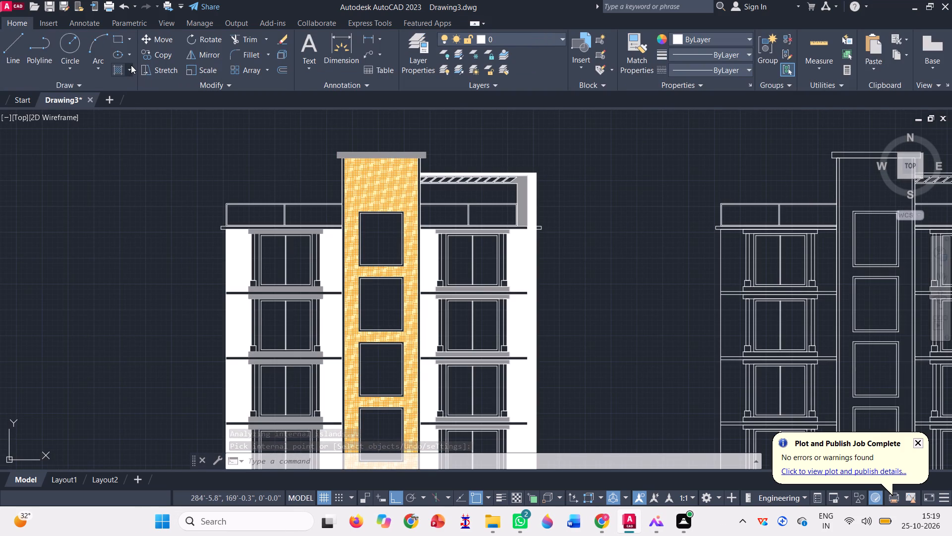
pyautogui.click(121, 107)
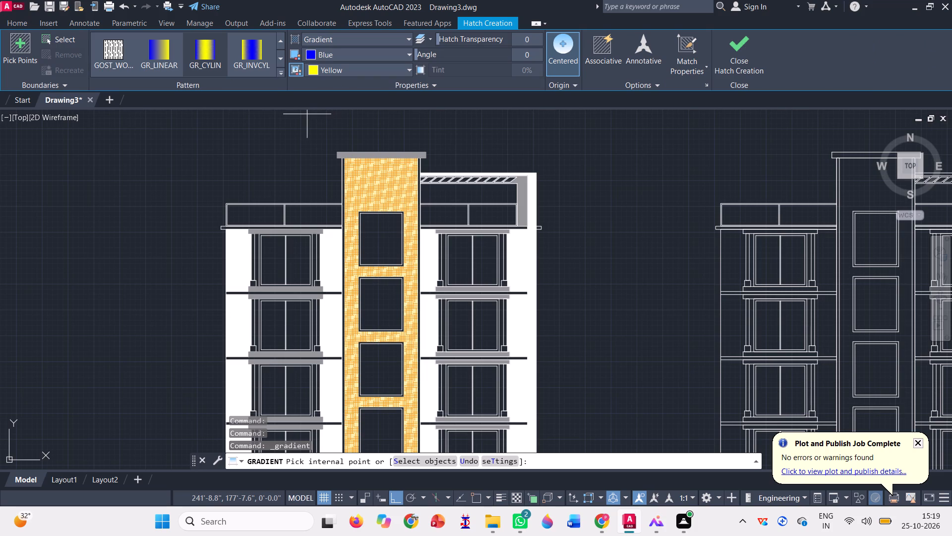
pyautogui.scroll(3, 229, 74)
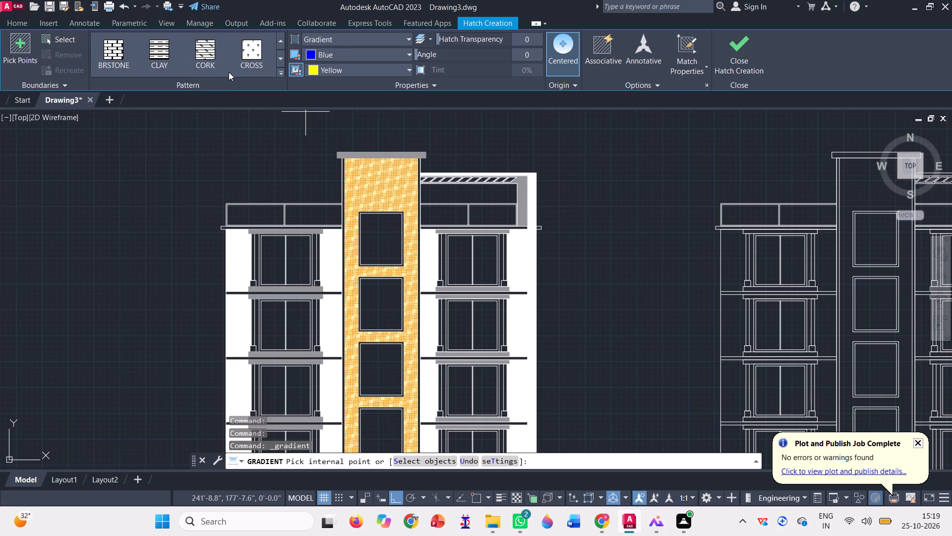
pyautogui.scroll(9, 229, 72)
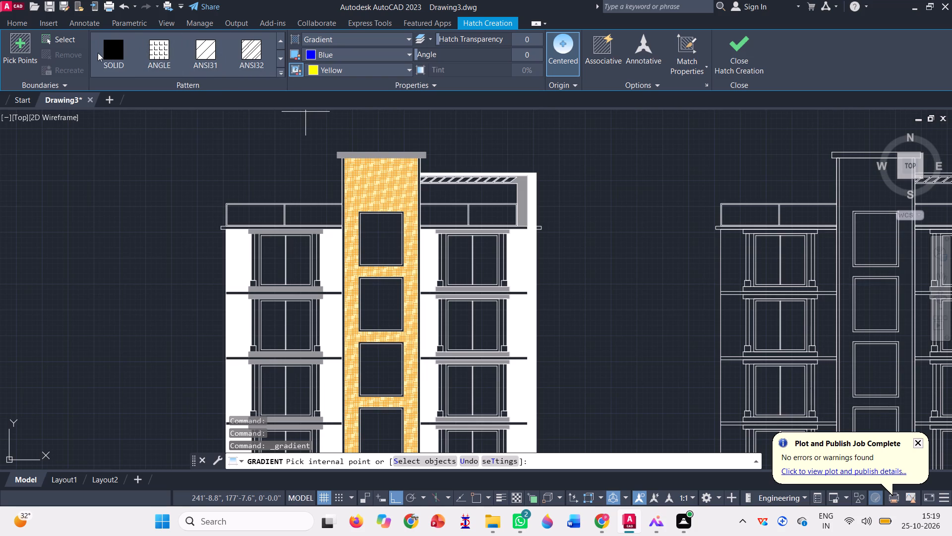
pyautogui.click(111, 44)
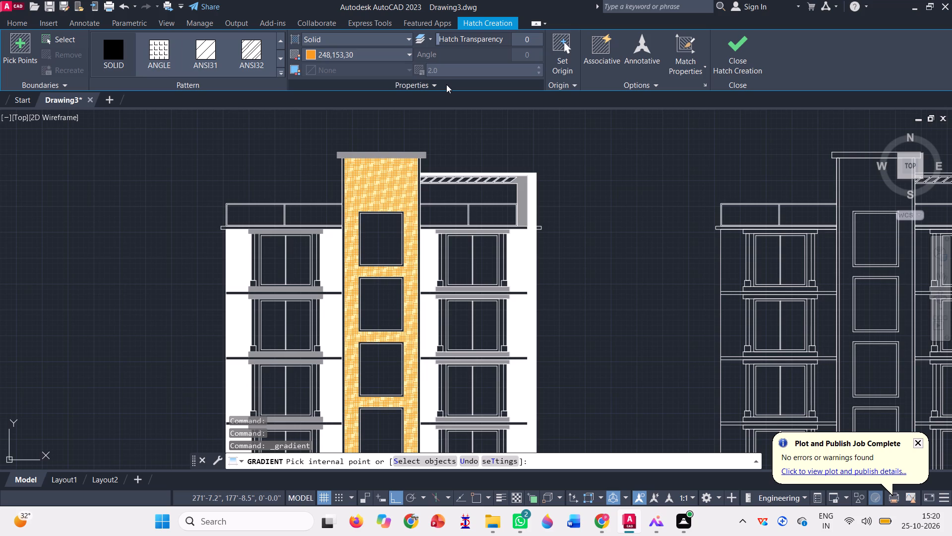
pyautogui.click(377, 51)
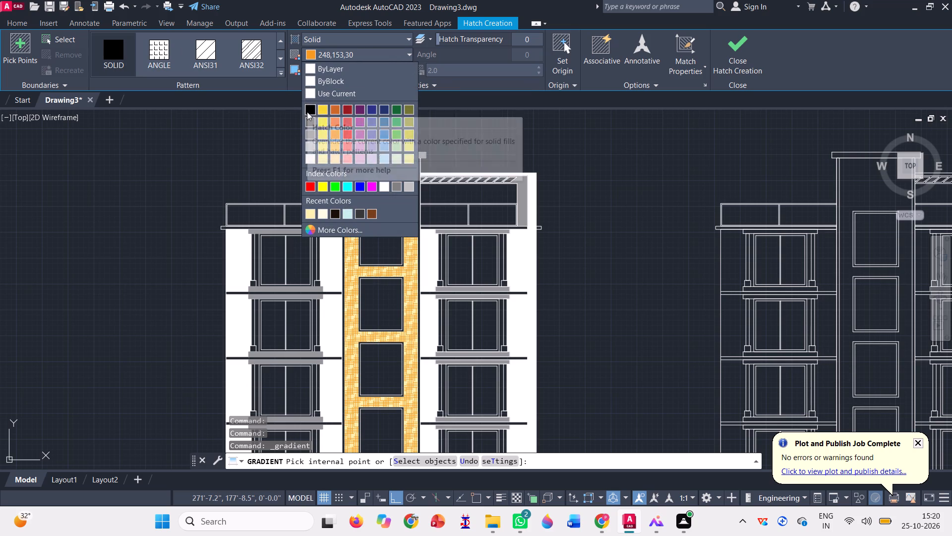
pyautogui.click(306, 105)
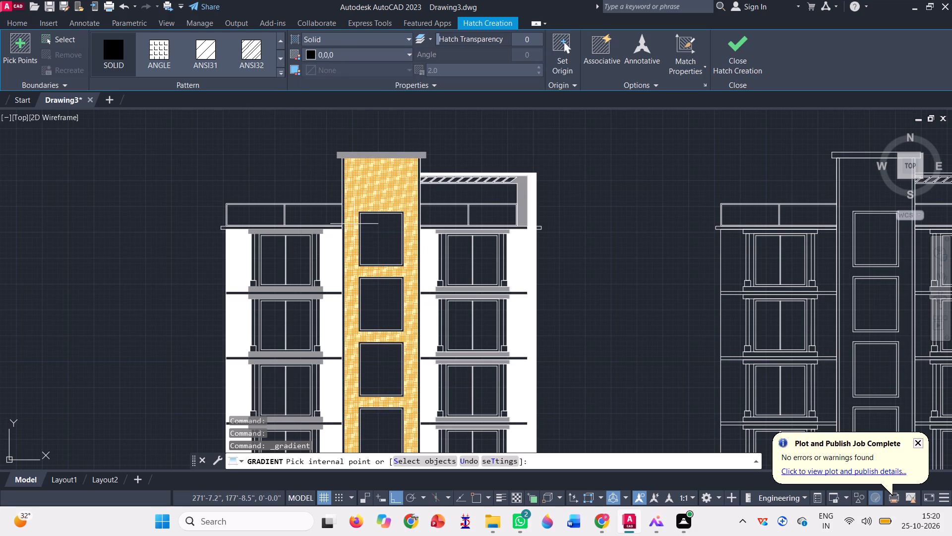
pyautogui.scroll(4, 284, 206)
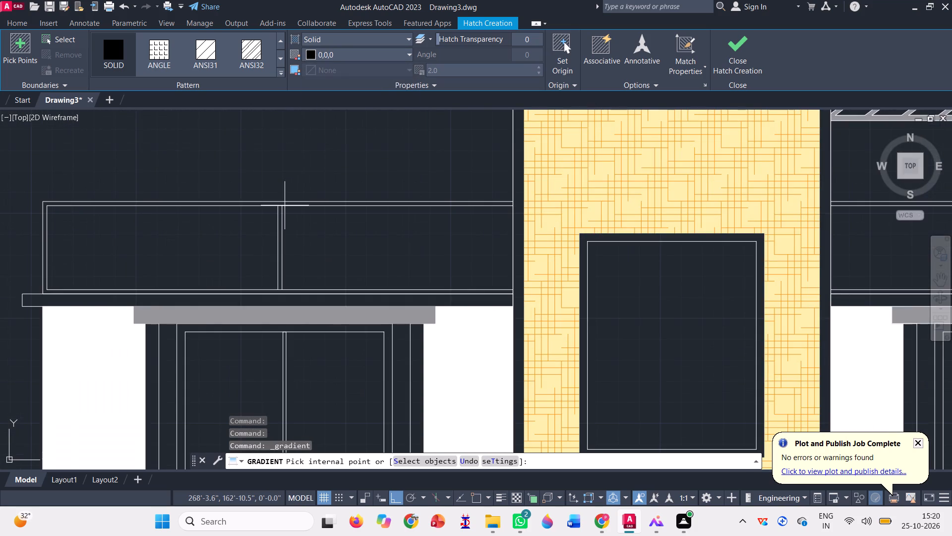
pyautogui.scroll(2, 285, 201)
pyautogui.click(285, 201)
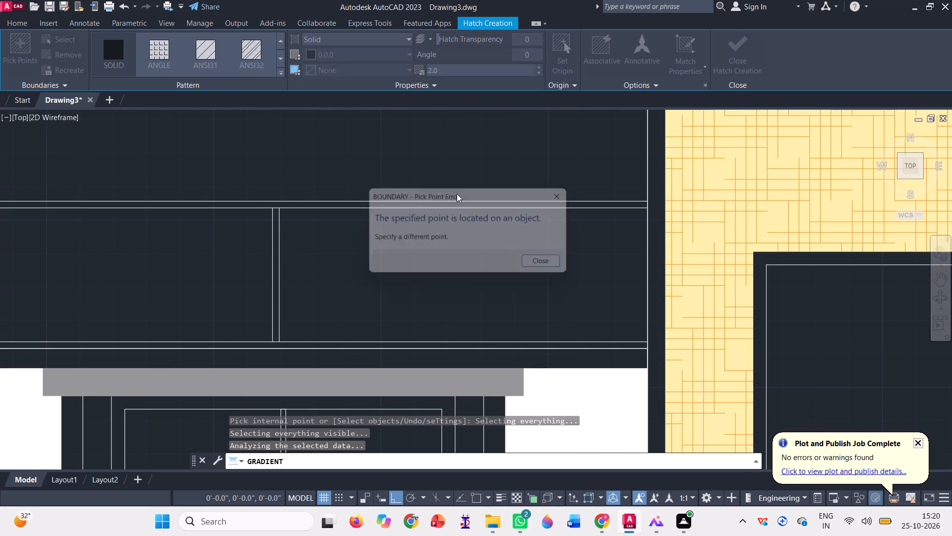
pyautogui.click(553, 260)
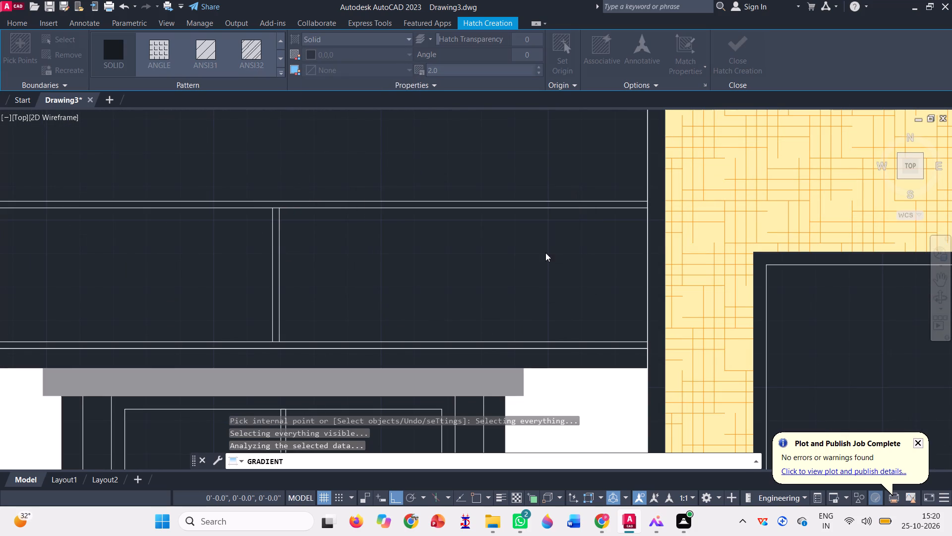
pyautogui.scroll(-2, 546, 247)
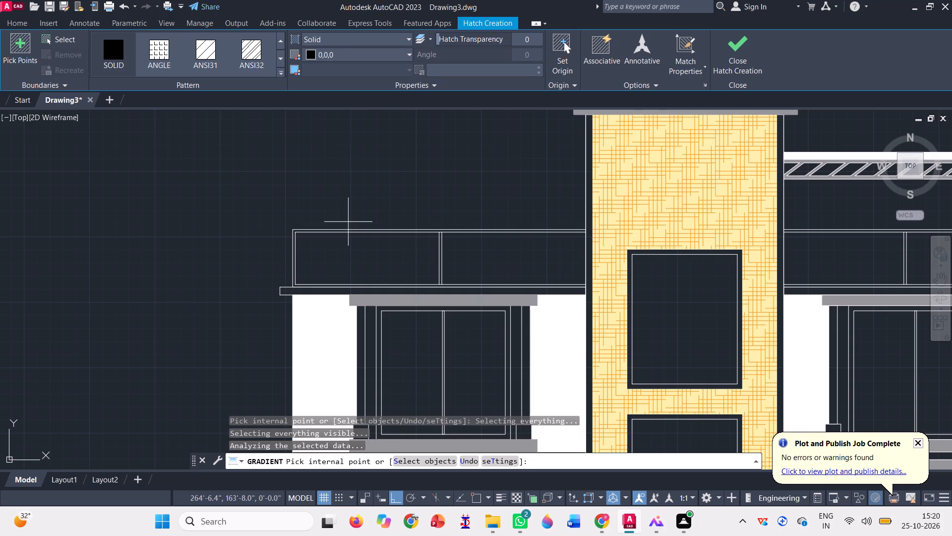
pyautogui.scroll(3, 348, 222)
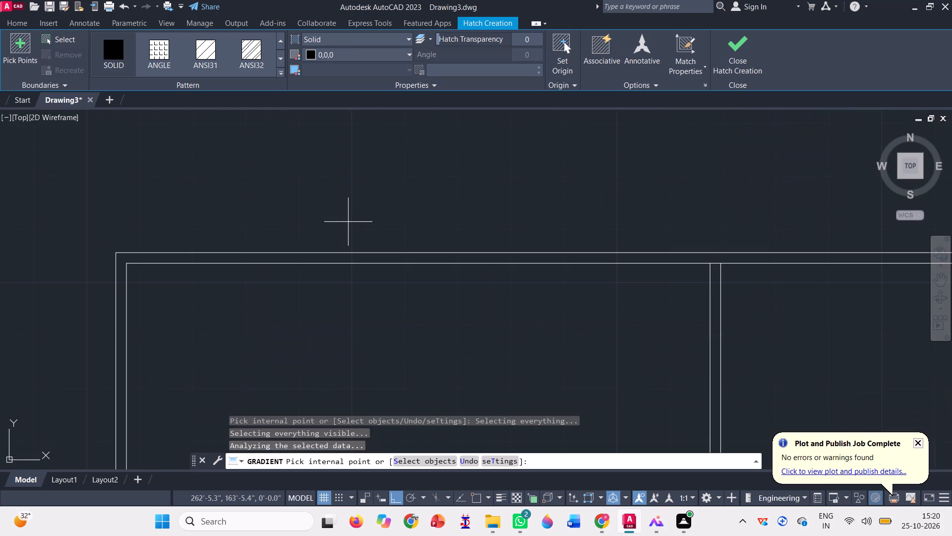
pyautogui.click(118, 258)
pyautogui.scroll(-3, 209, 243)
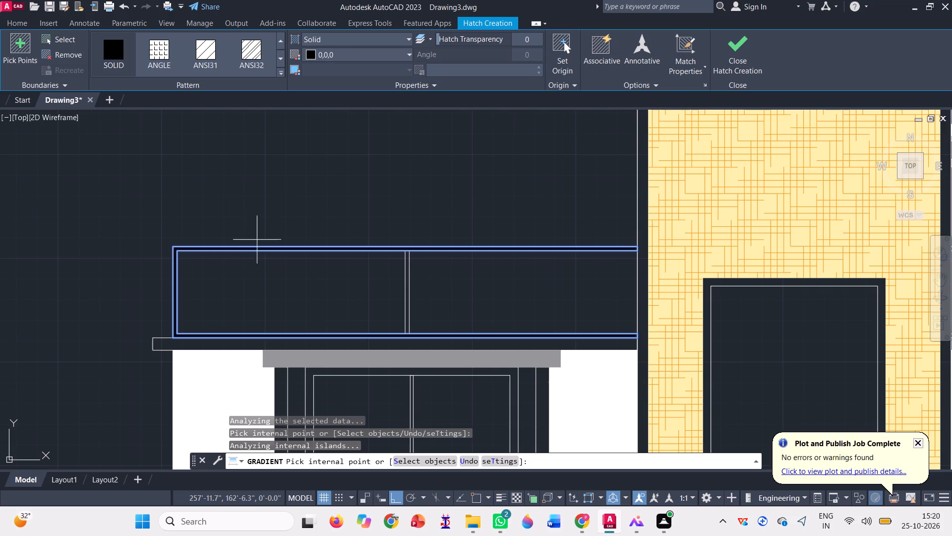
# Fill the middle post of the same roof railing with the solid black hatch.
pyautogui.scroll(-1, 274, 249)
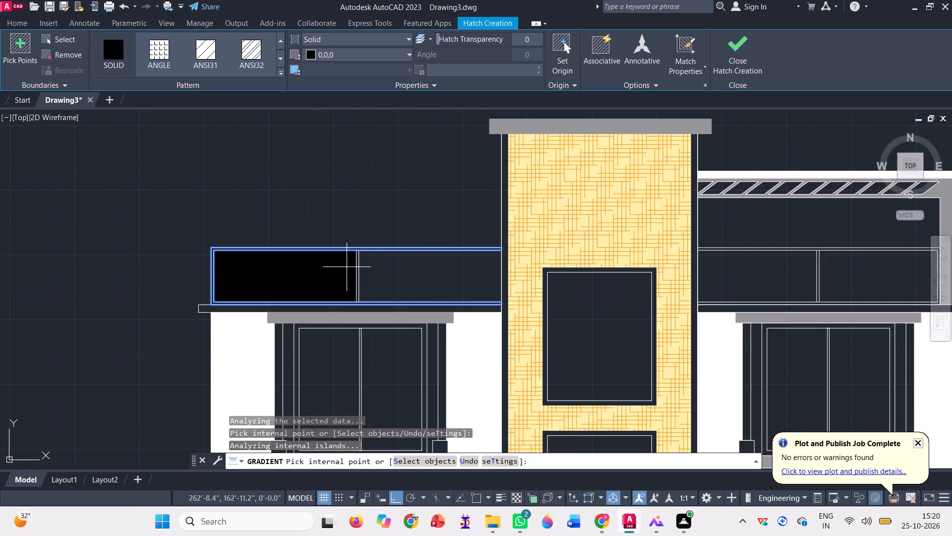
pyautogui.scroll(1, 347, 267)
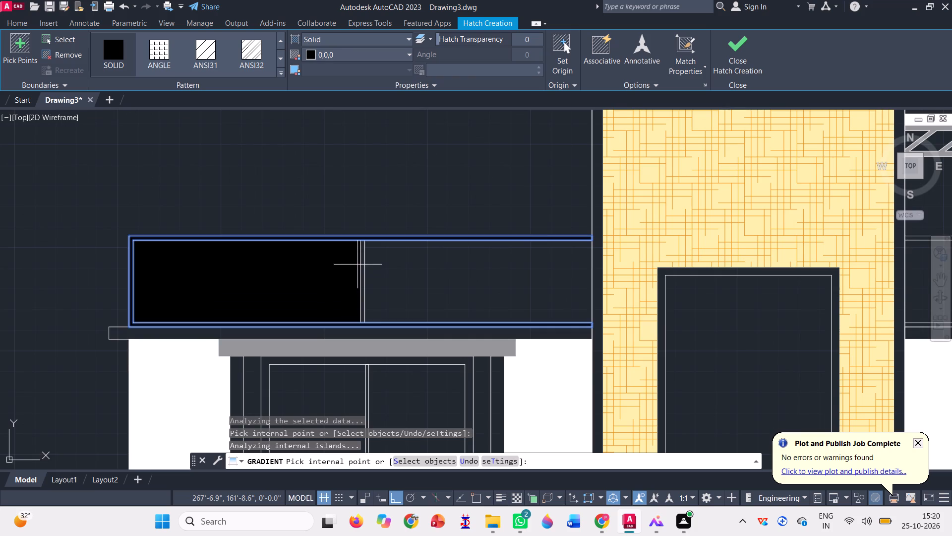
pyautogui.scroll(3, 377, 252)
pyautogui.click(307, 246)
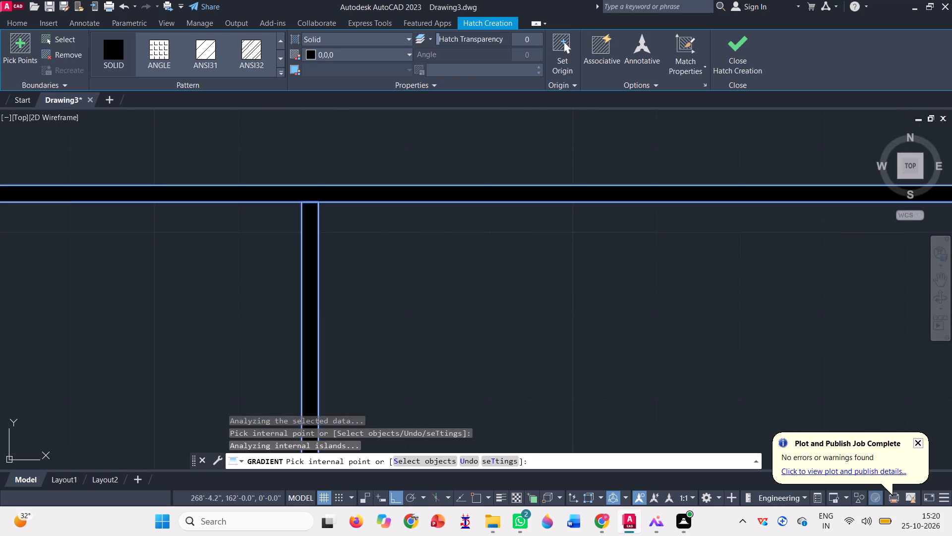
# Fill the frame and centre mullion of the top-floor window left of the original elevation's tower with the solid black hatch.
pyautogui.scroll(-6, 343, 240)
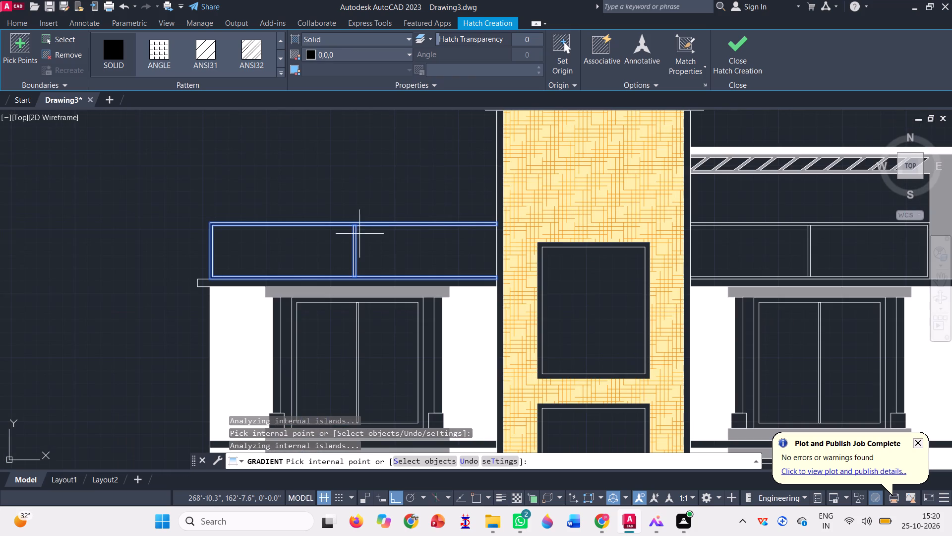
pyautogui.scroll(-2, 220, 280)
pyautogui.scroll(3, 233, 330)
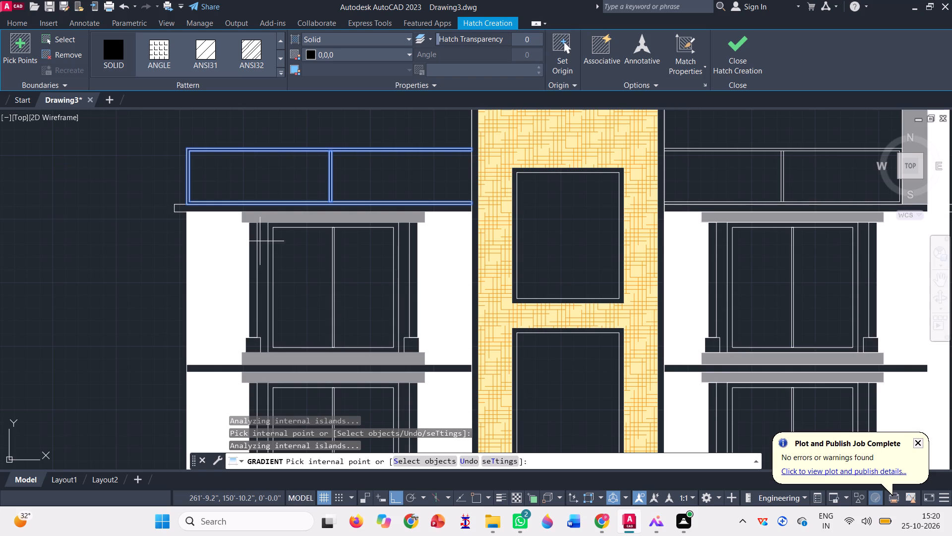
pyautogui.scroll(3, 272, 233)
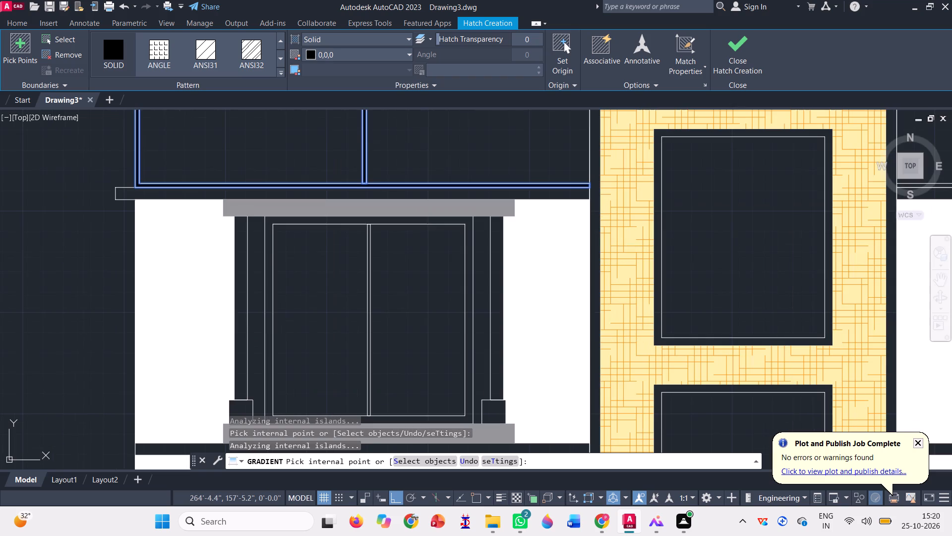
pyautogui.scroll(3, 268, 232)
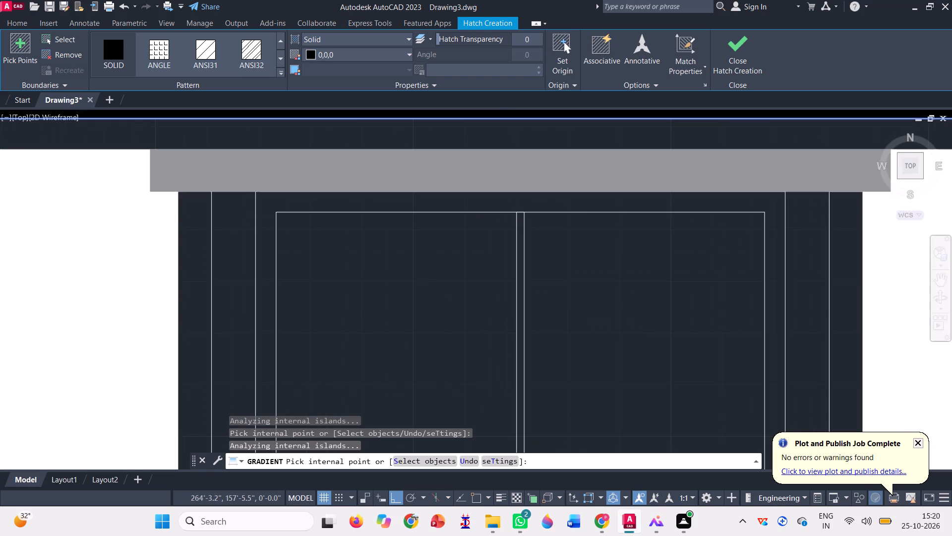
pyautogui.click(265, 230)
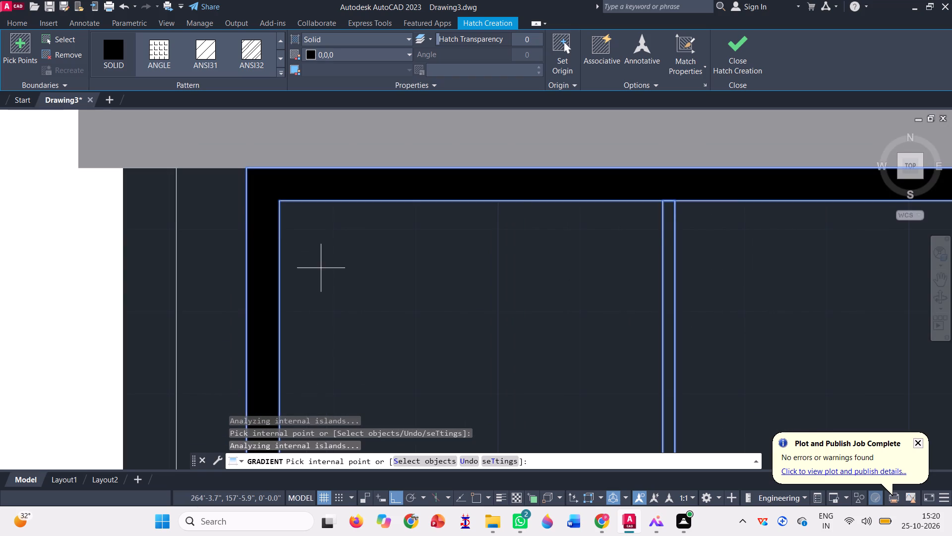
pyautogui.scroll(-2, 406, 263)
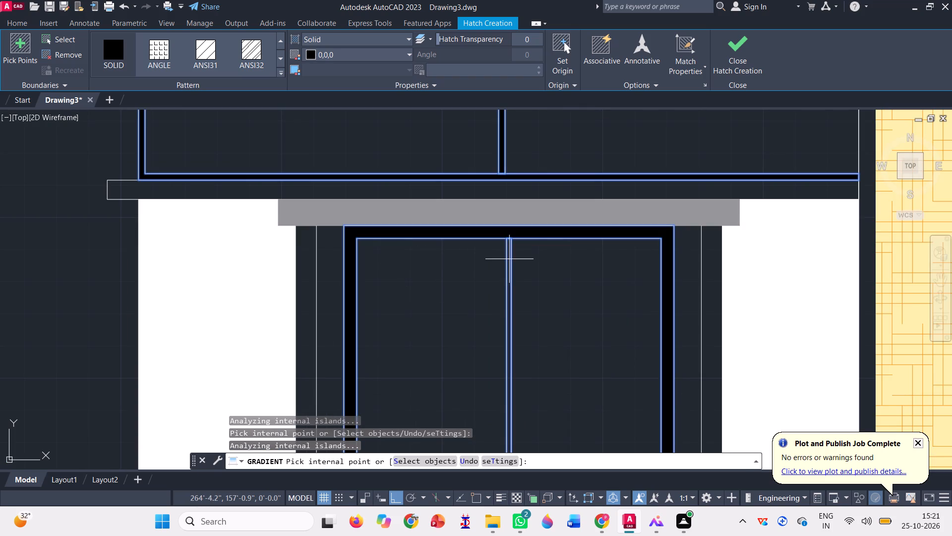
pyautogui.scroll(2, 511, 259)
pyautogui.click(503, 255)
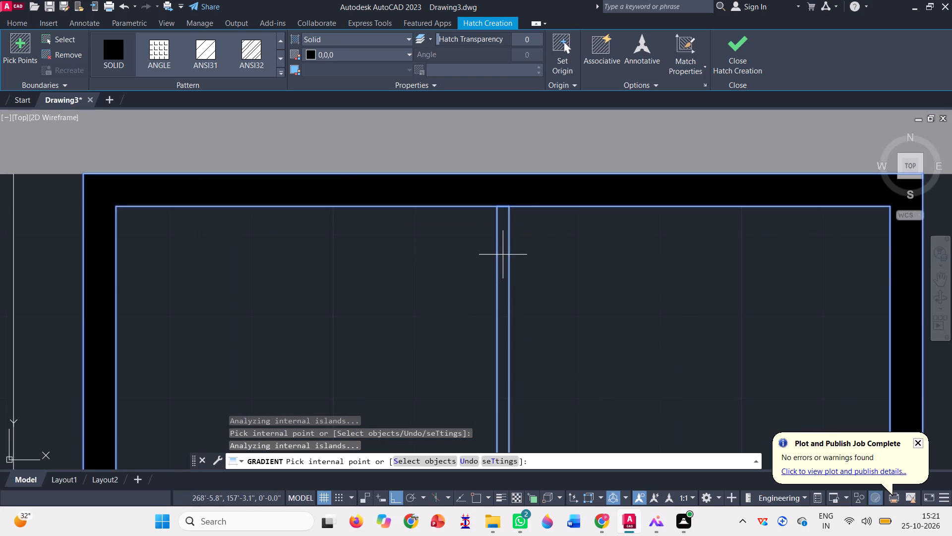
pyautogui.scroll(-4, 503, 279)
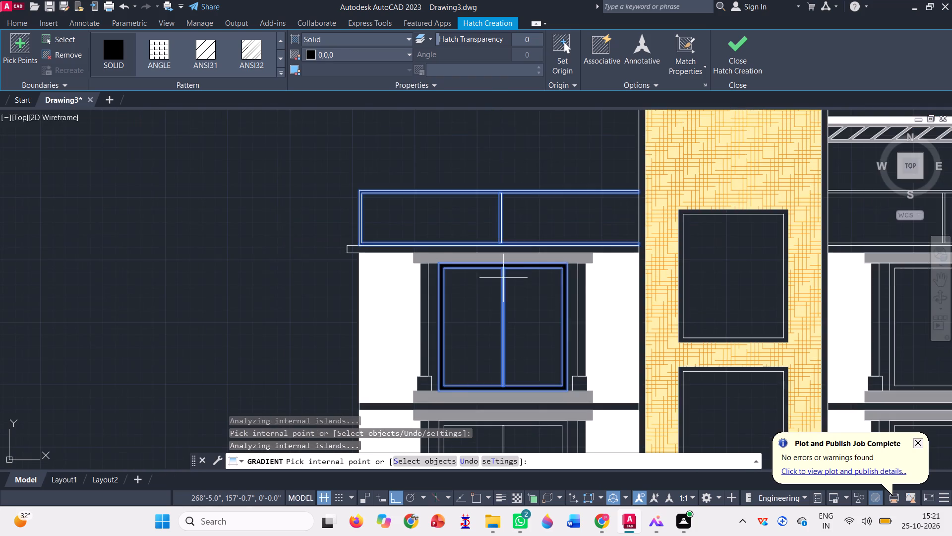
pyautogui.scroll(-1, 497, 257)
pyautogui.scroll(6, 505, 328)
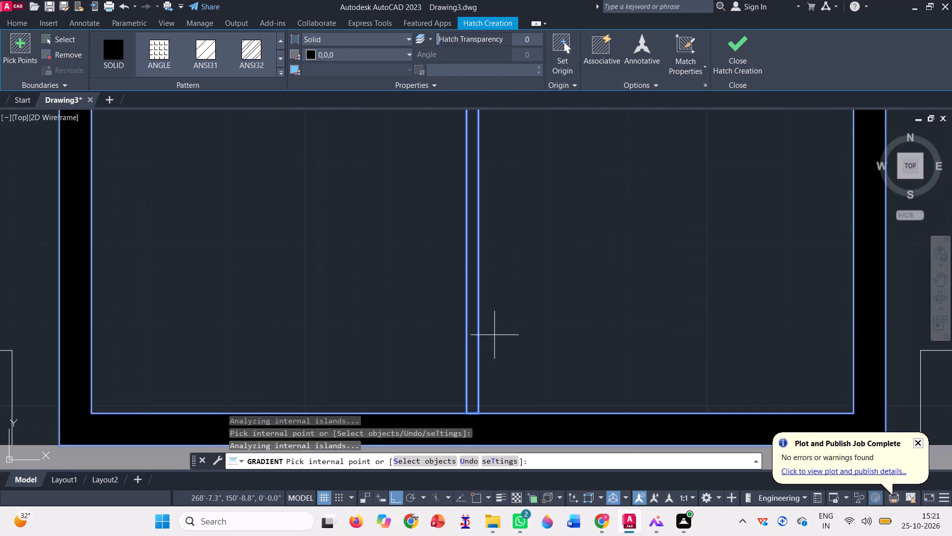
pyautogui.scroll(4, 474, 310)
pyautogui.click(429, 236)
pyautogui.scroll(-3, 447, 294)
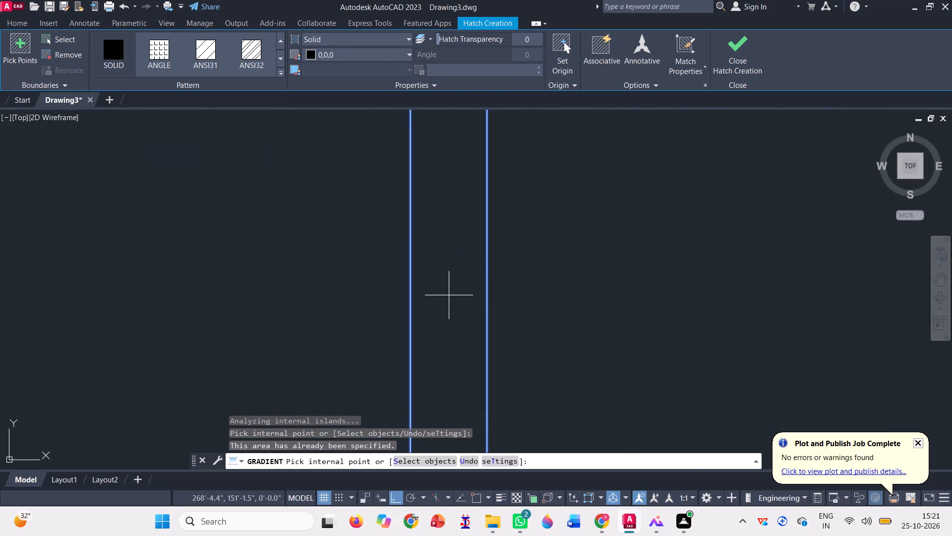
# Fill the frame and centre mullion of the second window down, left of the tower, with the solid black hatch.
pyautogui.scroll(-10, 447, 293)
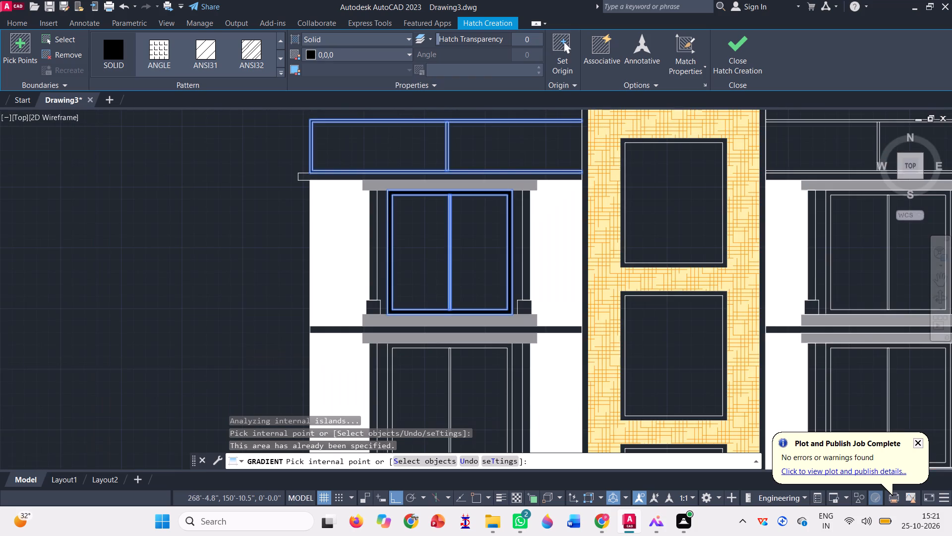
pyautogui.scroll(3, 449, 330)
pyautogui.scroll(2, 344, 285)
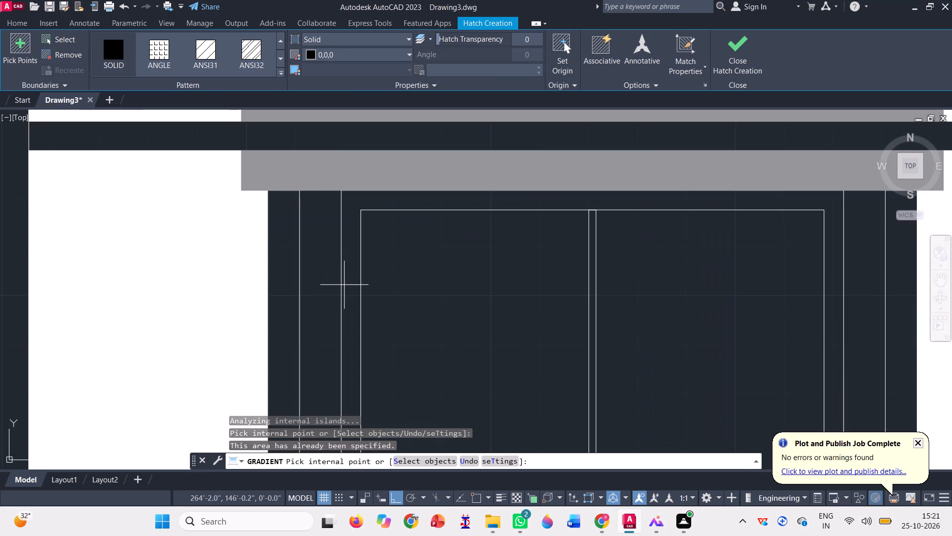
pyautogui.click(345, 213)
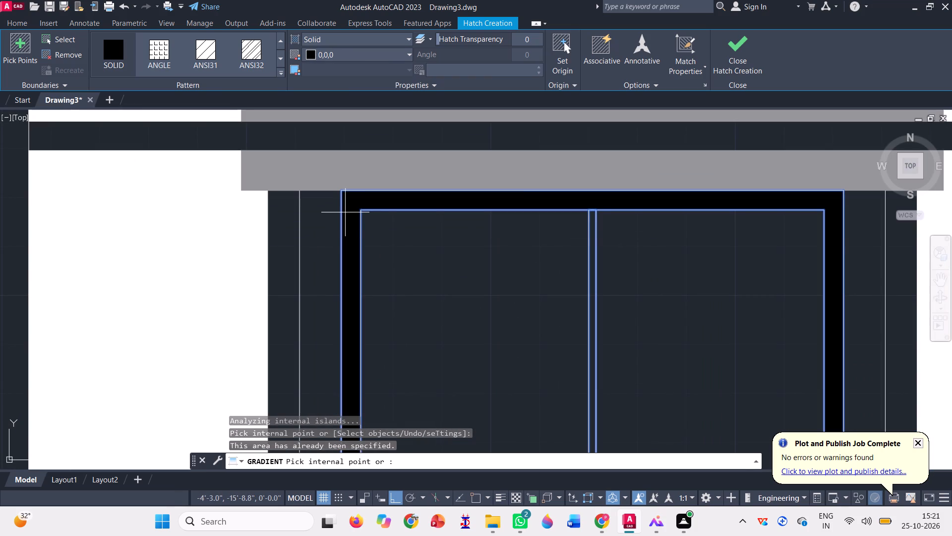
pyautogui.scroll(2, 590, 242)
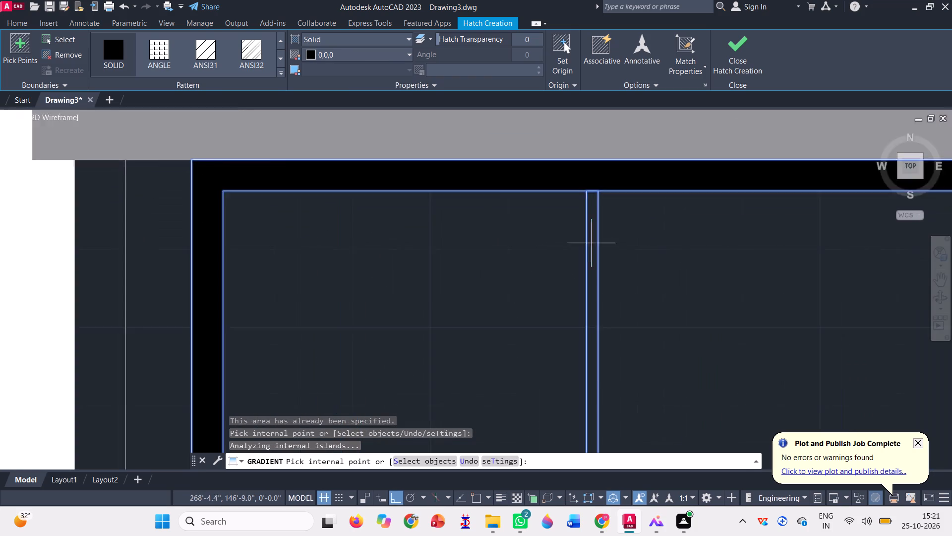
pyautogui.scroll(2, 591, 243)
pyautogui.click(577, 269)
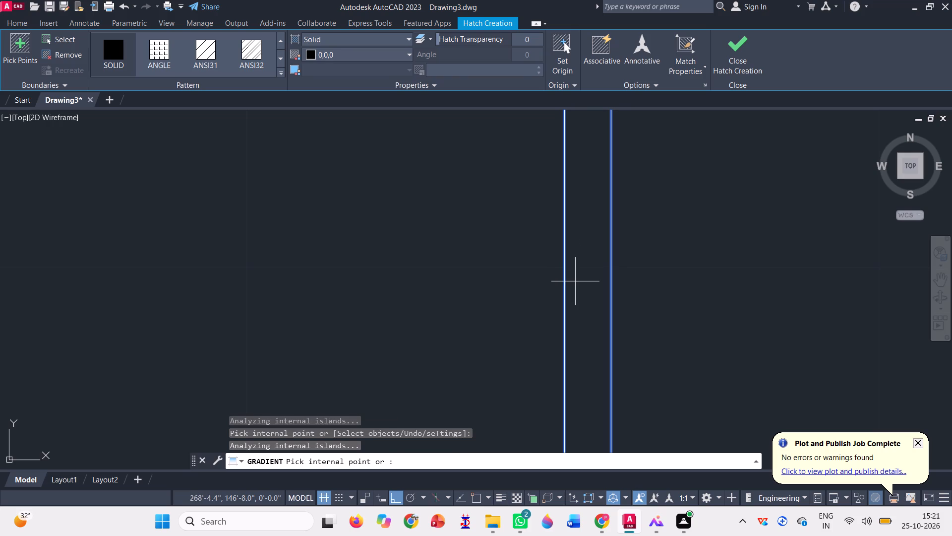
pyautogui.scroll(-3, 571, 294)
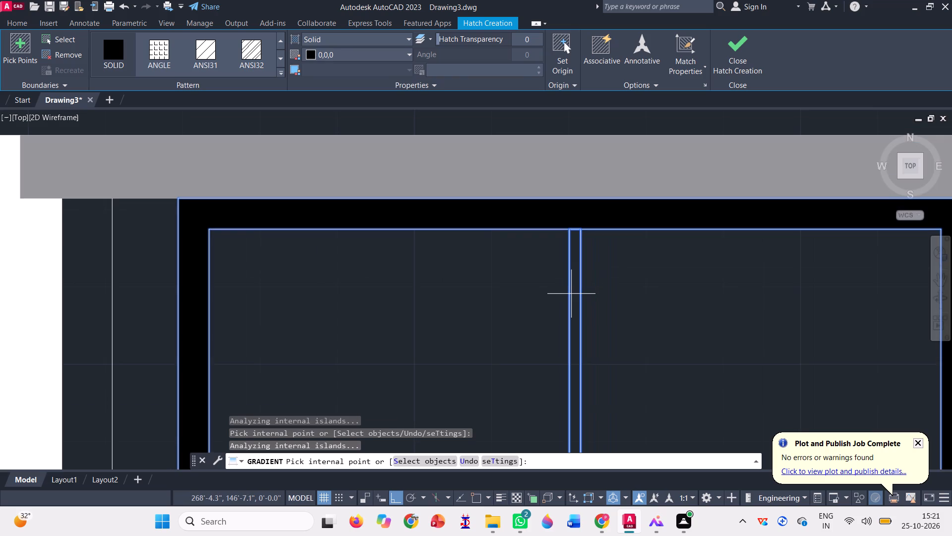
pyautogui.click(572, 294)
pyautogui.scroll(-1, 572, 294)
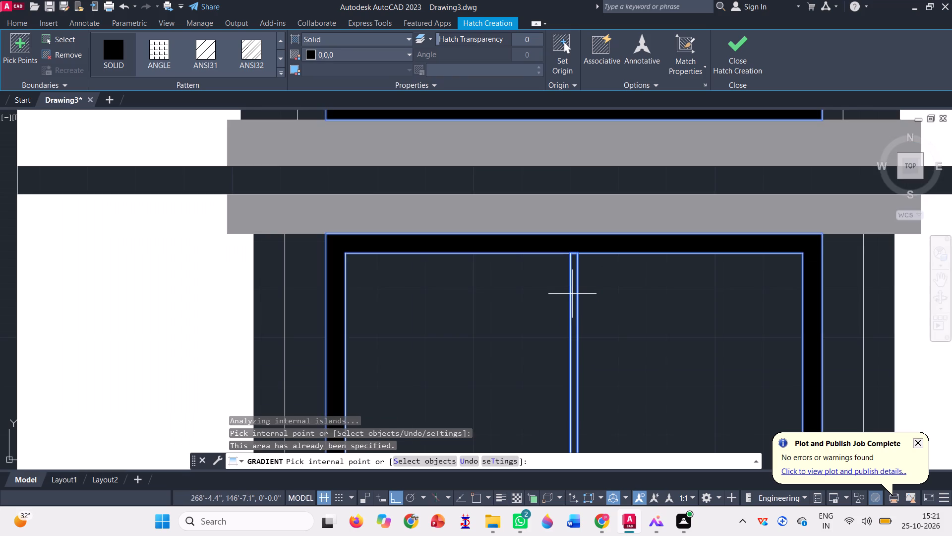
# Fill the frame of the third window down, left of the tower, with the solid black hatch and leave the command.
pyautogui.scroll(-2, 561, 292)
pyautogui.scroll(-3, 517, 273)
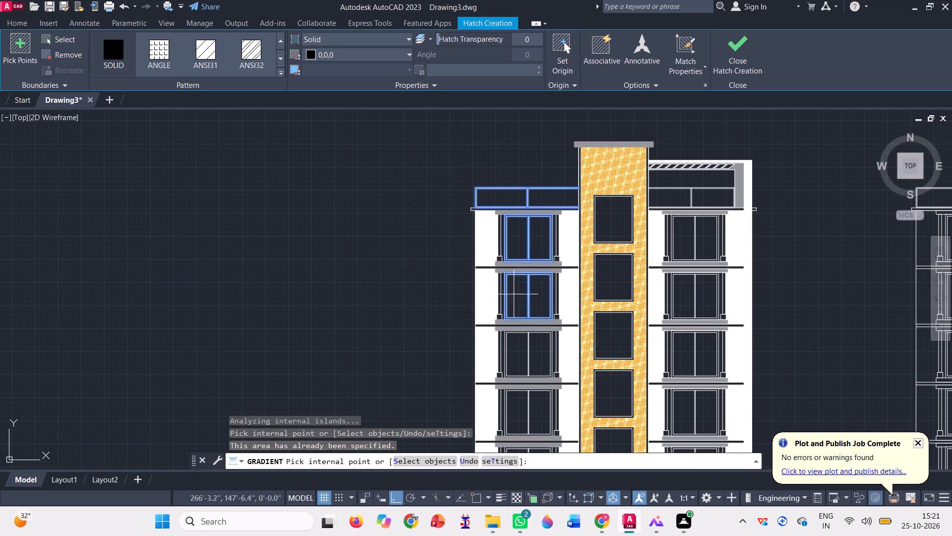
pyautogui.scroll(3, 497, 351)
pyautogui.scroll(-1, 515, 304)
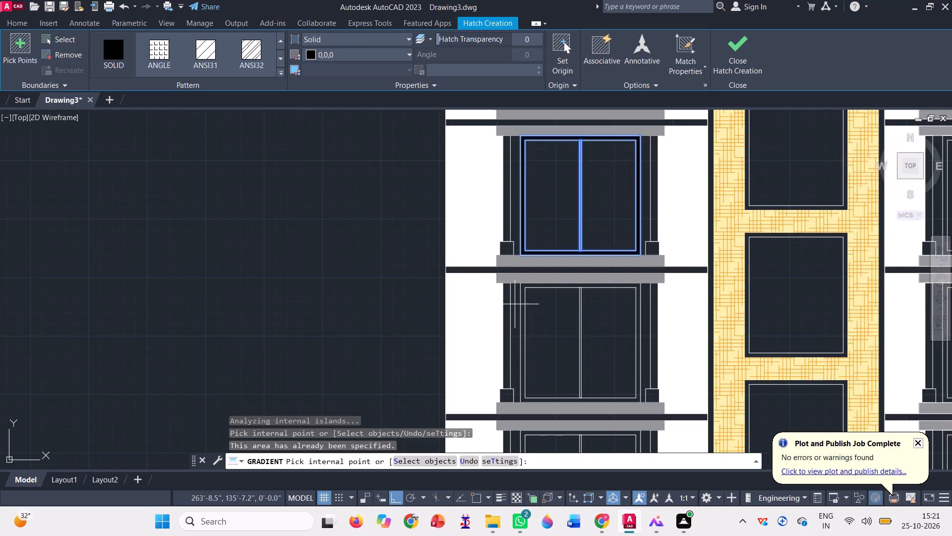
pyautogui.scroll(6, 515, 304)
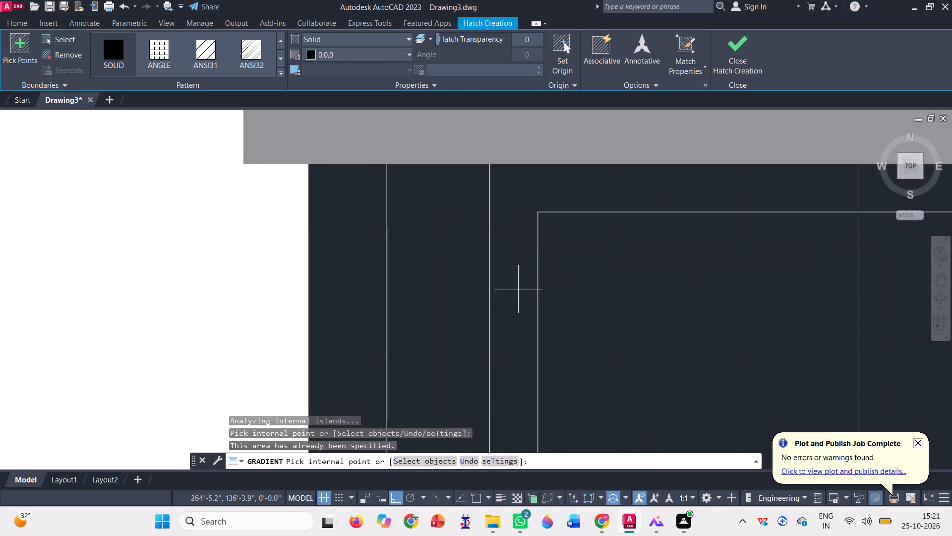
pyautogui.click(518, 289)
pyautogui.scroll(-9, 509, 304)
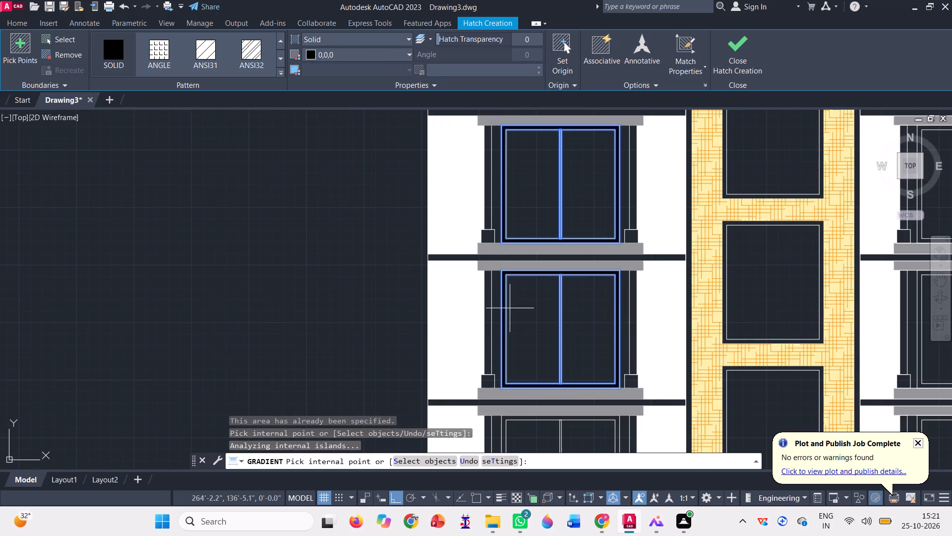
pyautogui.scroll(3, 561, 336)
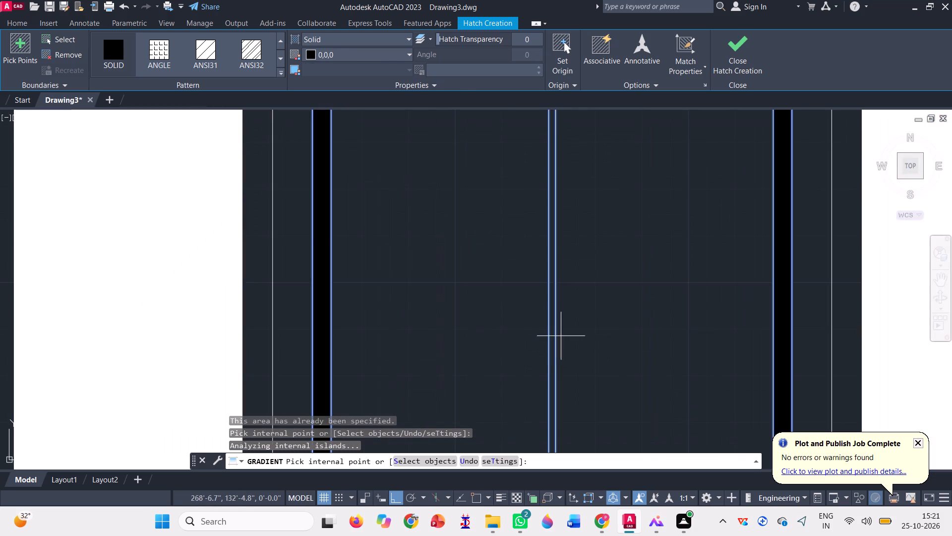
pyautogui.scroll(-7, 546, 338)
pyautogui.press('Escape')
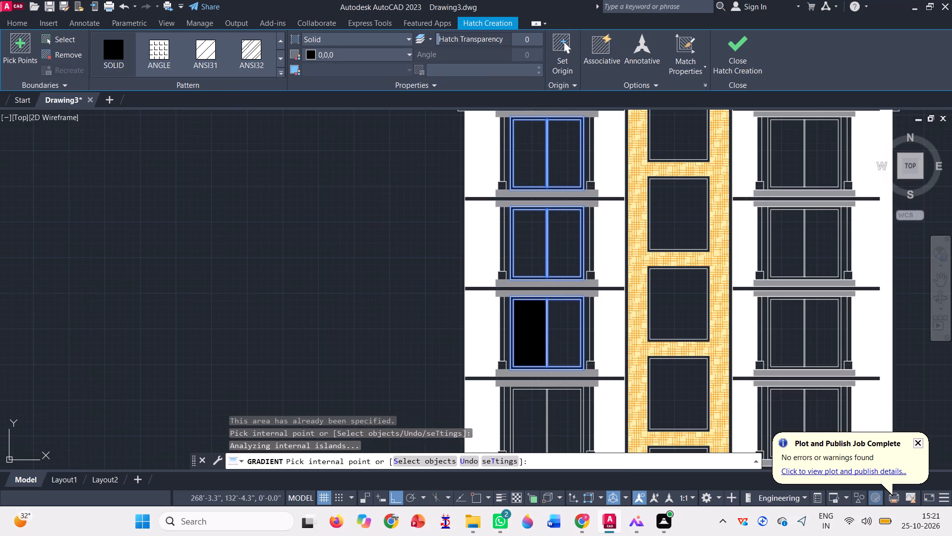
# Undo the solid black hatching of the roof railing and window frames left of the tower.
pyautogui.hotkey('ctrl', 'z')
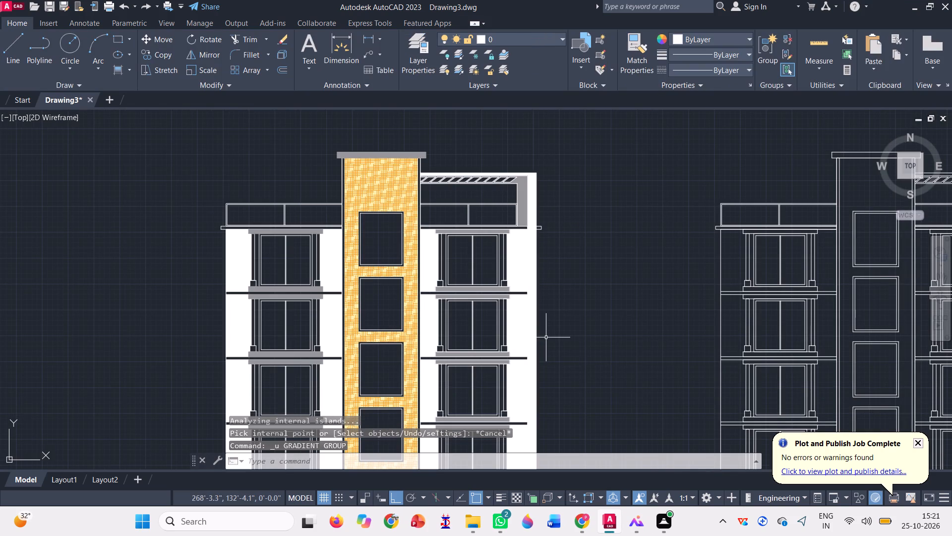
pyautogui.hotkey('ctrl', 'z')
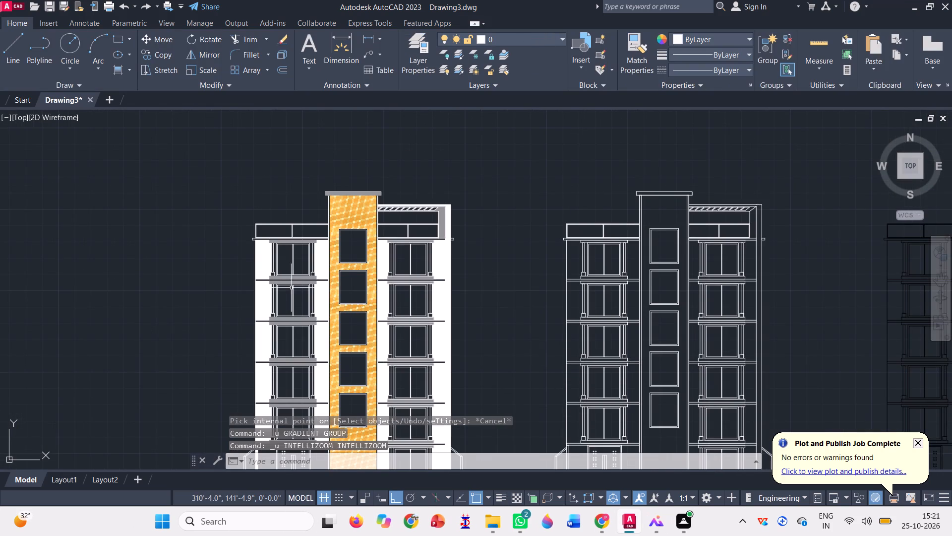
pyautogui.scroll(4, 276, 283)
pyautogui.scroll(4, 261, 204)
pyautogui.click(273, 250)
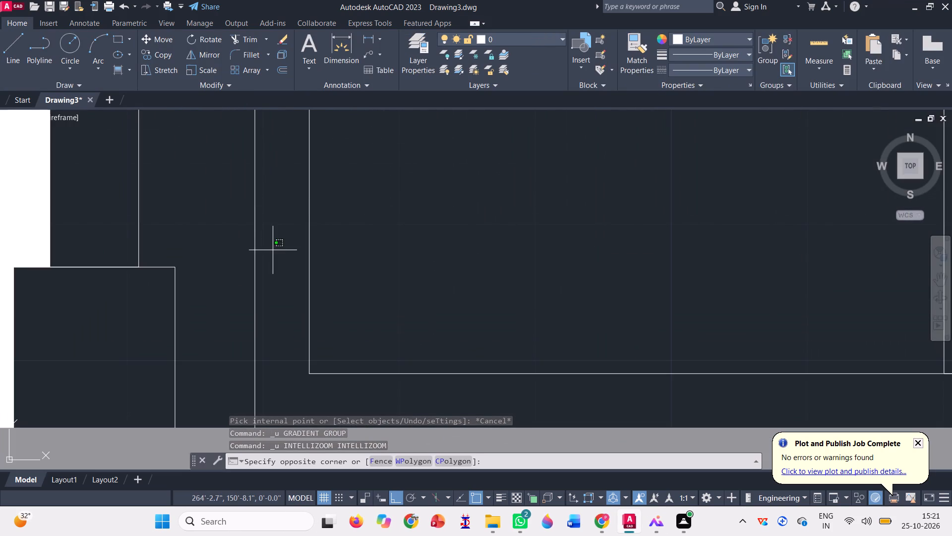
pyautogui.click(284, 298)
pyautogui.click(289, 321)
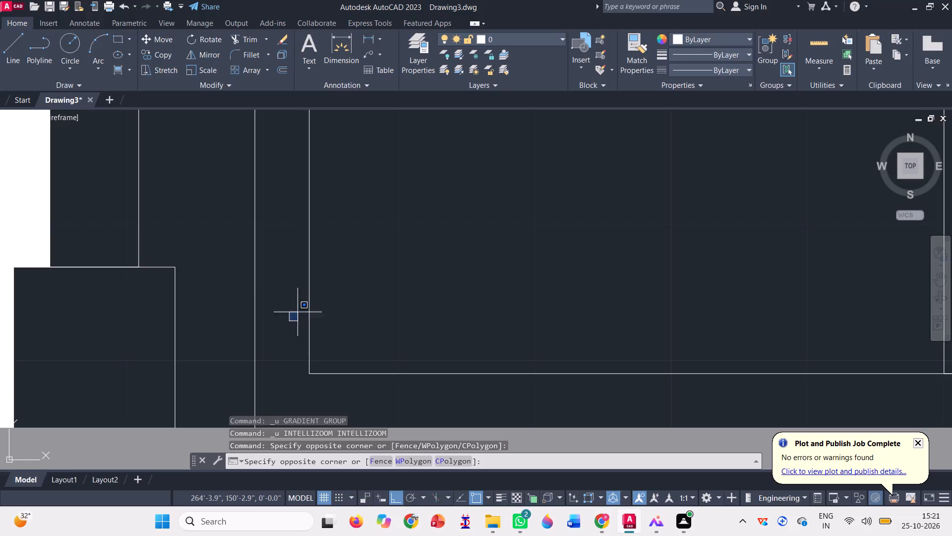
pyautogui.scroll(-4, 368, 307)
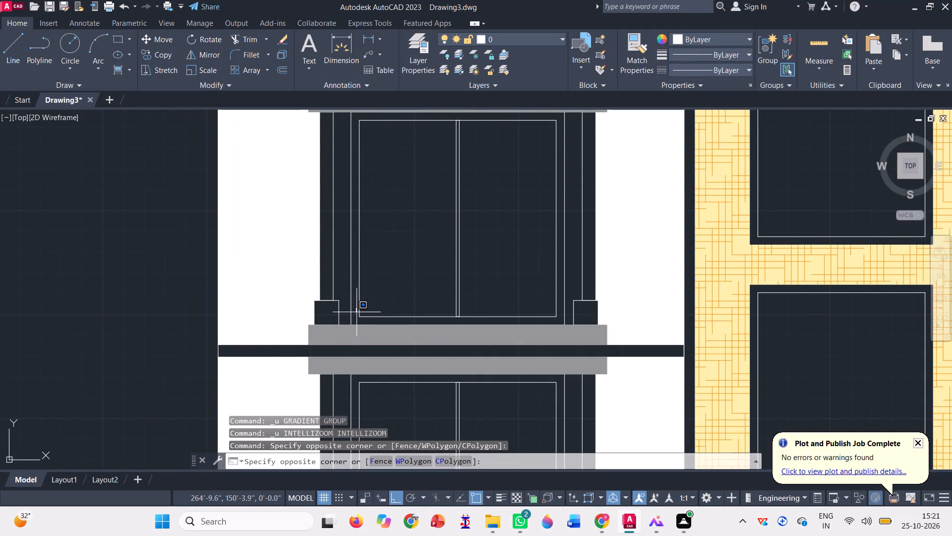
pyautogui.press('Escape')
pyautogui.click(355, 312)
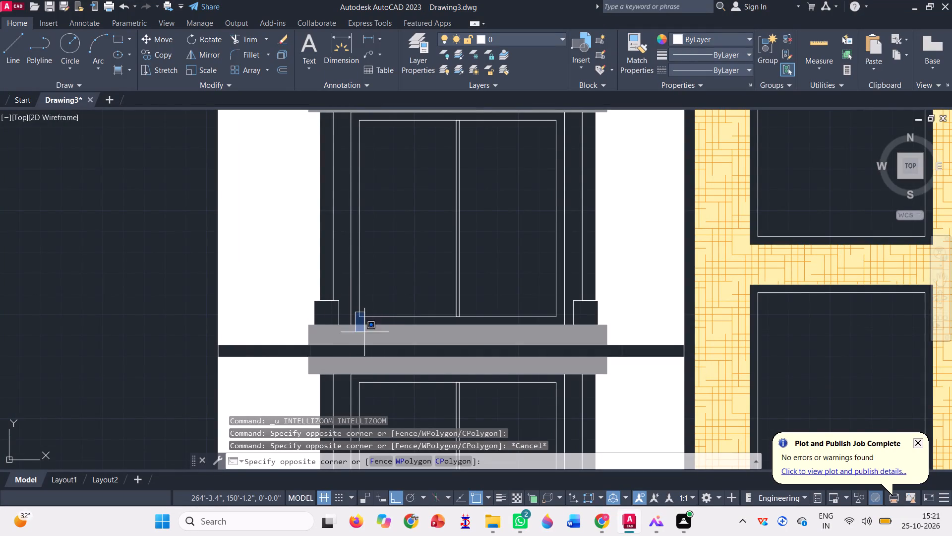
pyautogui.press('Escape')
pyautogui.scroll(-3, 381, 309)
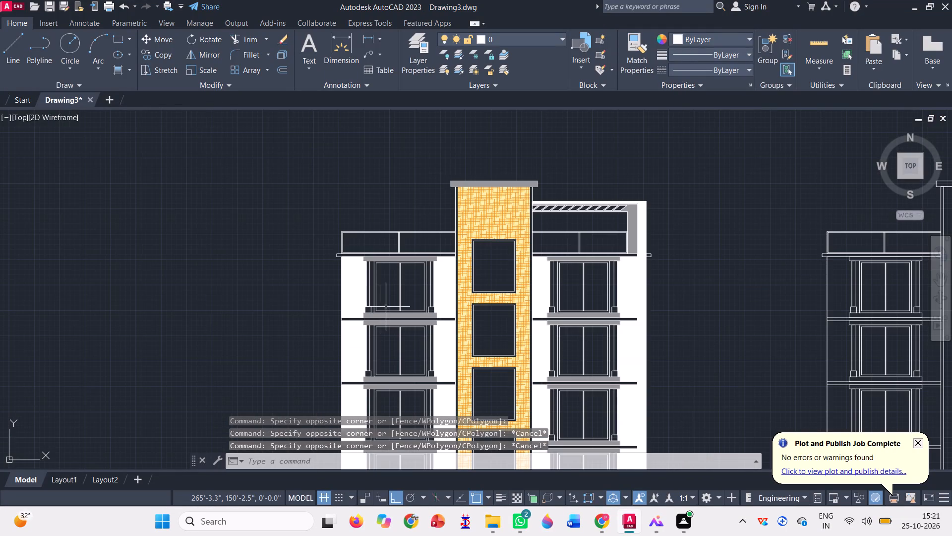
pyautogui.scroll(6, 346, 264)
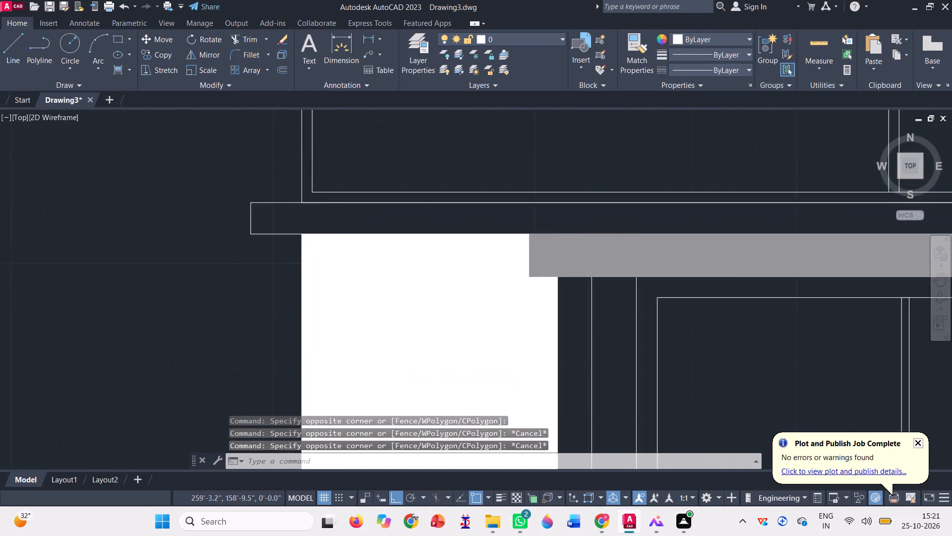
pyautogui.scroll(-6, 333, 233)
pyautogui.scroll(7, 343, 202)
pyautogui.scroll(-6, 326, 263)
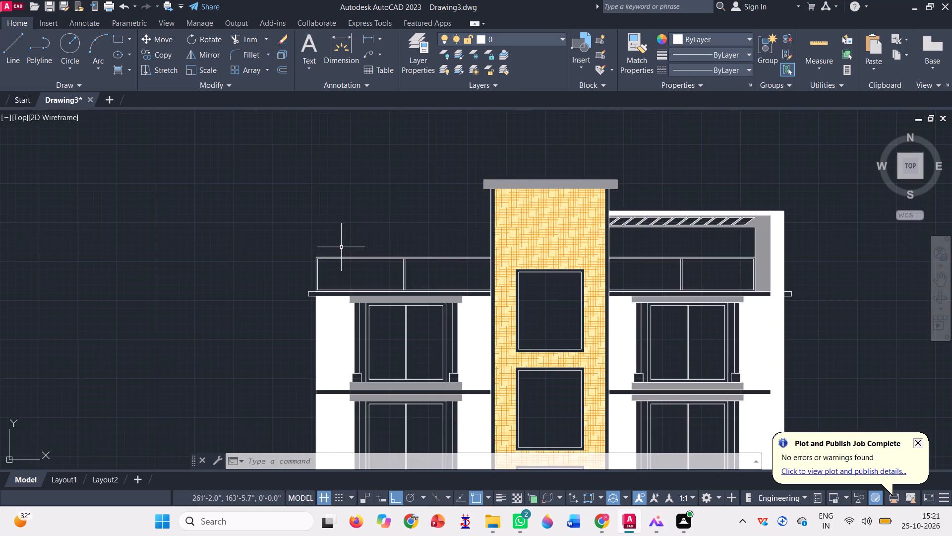
# Fill both column base blocks of the lowest window left of the original elevation's tower with a solid hatch in colour 205,105,40.
pyautogui.scroll(-4, 341, 246)
pyautogui.scroll(3, 351, 305)
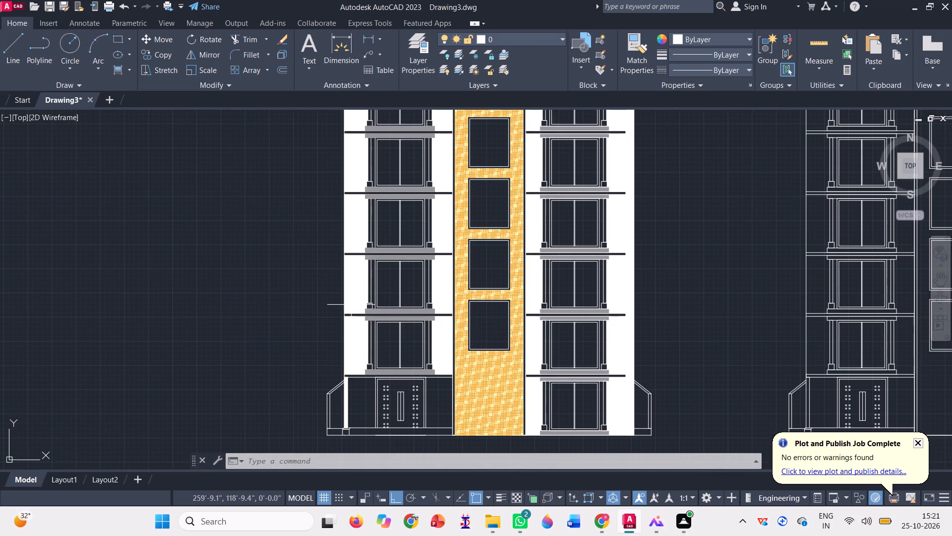
pyautogui.click(119, 66)
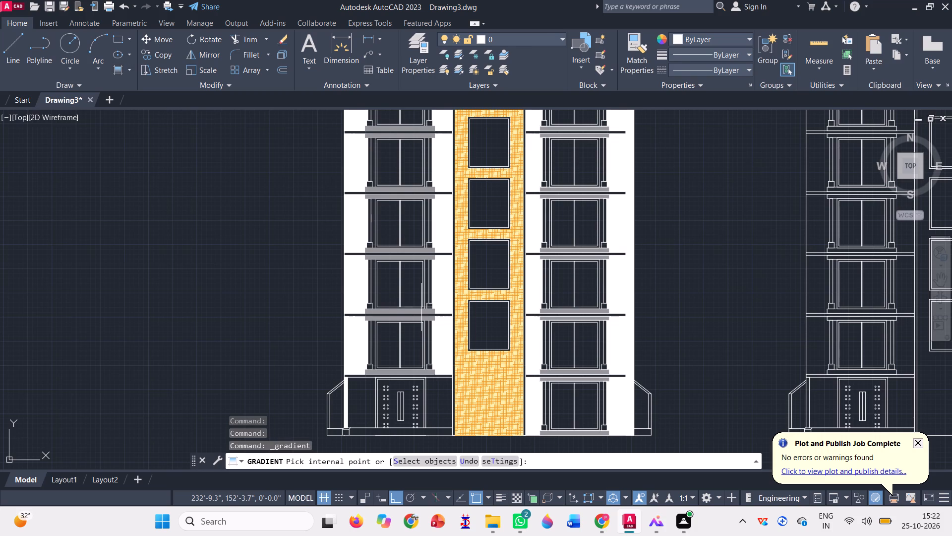
pyautogui.scroll(7, 183, 72)
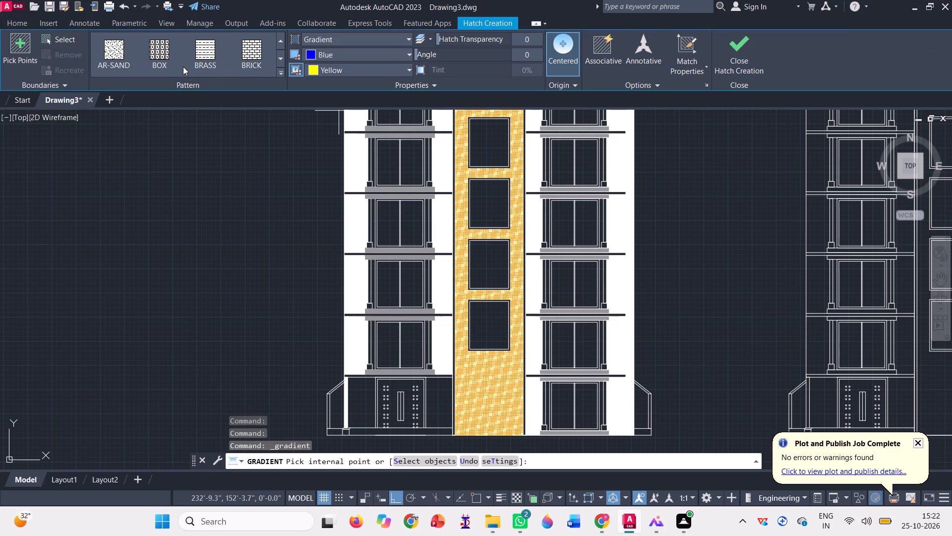
pyautogui.scroll(10, 183, 64)
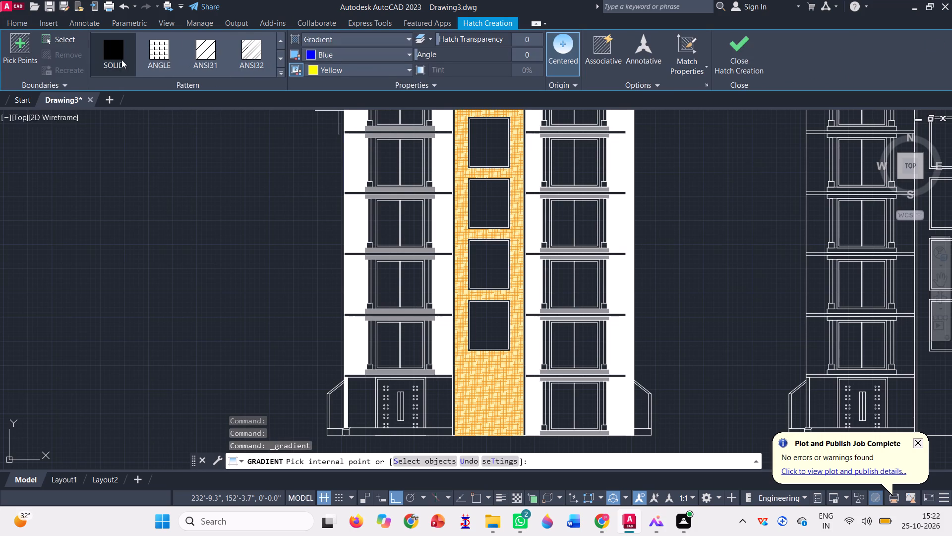
pyautogui.click(114, 54)
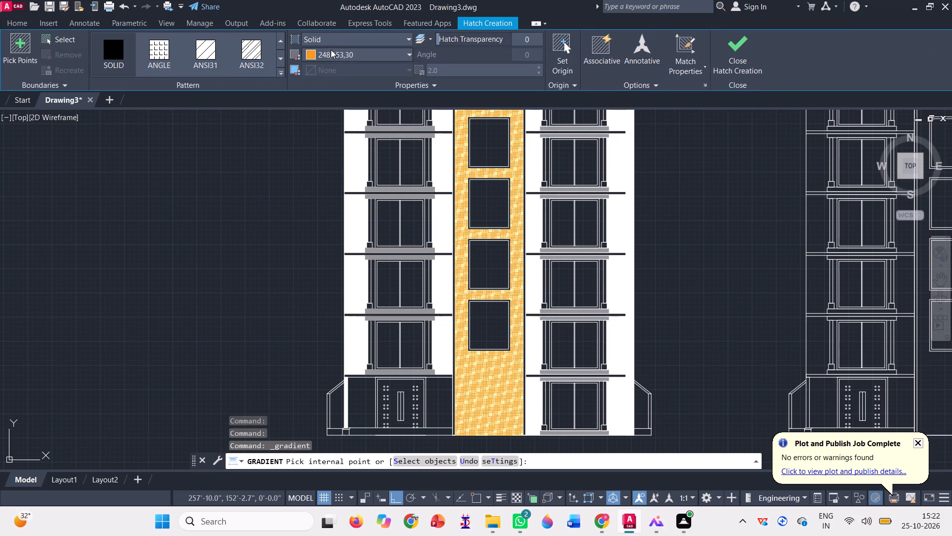
pyautogui.click(339, 55)
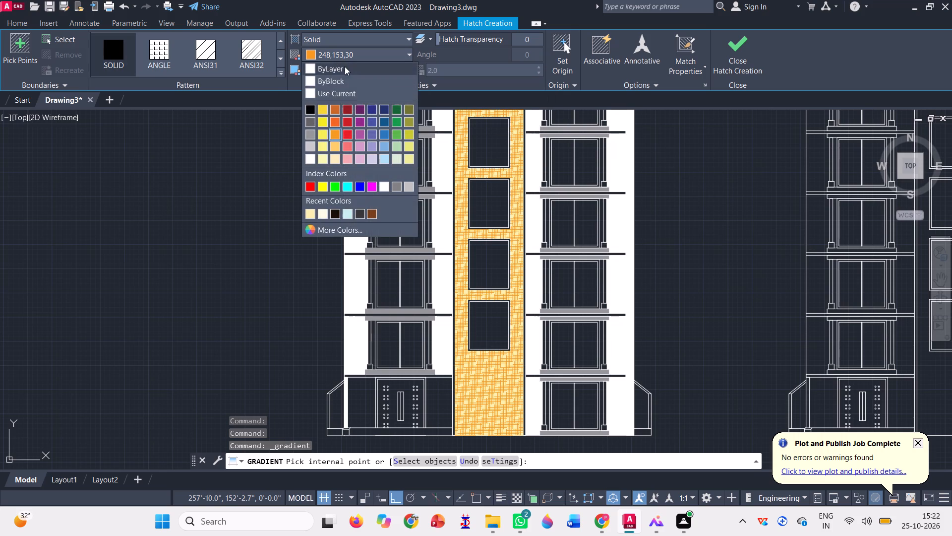
pyautogui.click(337, 109)
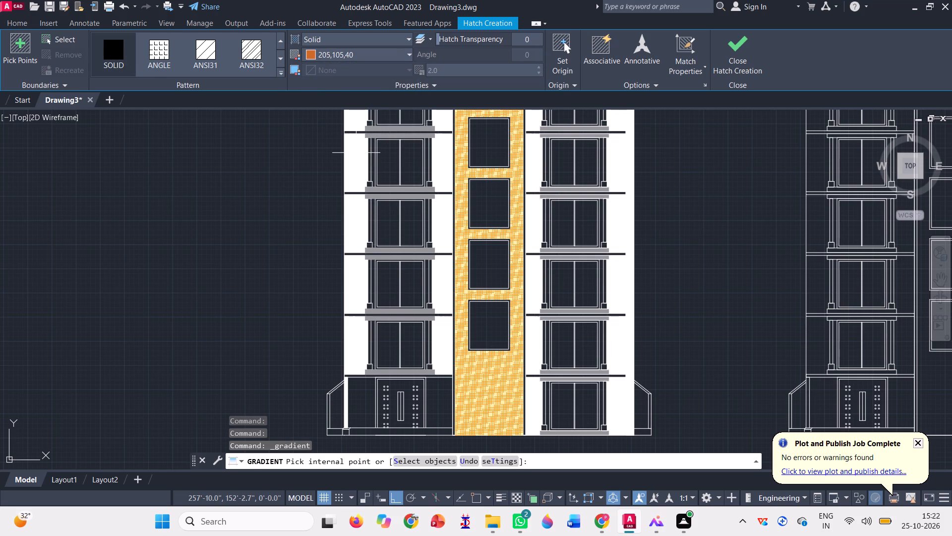
pyautogui.scroll(3, 348, 368)
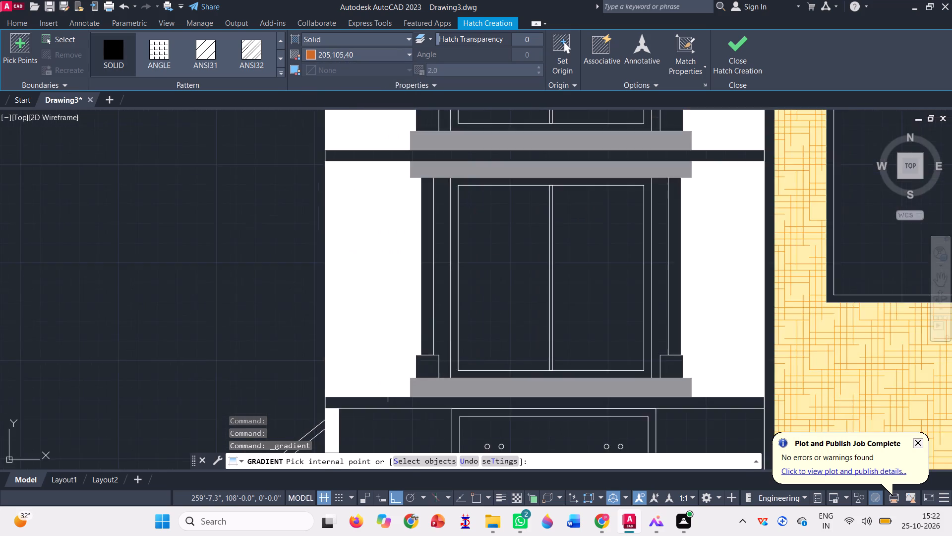
pyautogui.scroll(3, 413, 378)
pyautogui.click(447, 337)
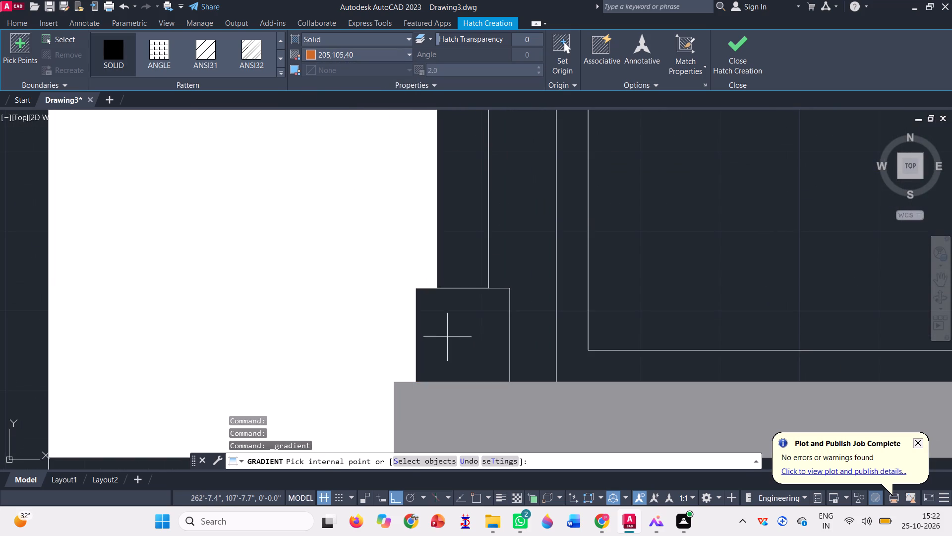
pyautogui.scroll(-6, 201, 360)
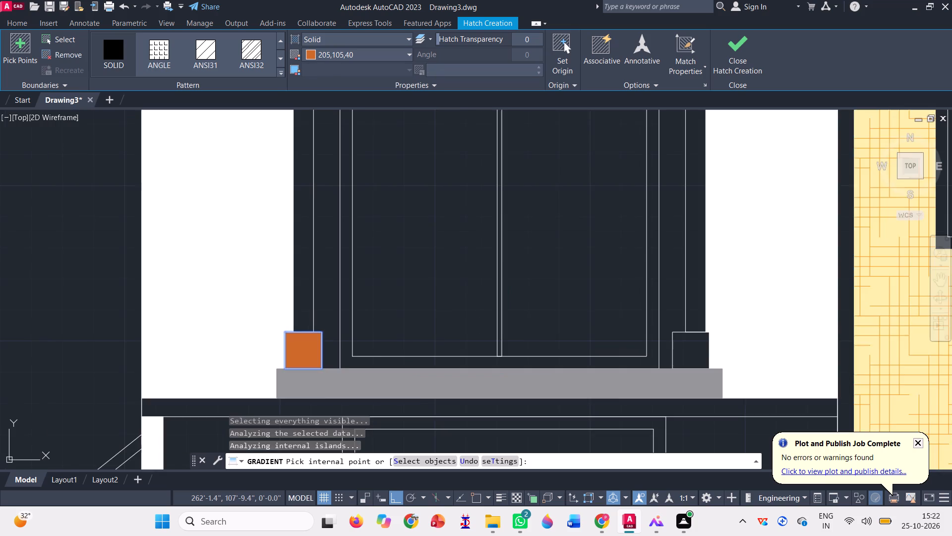
pyautogui.click(510, 351)
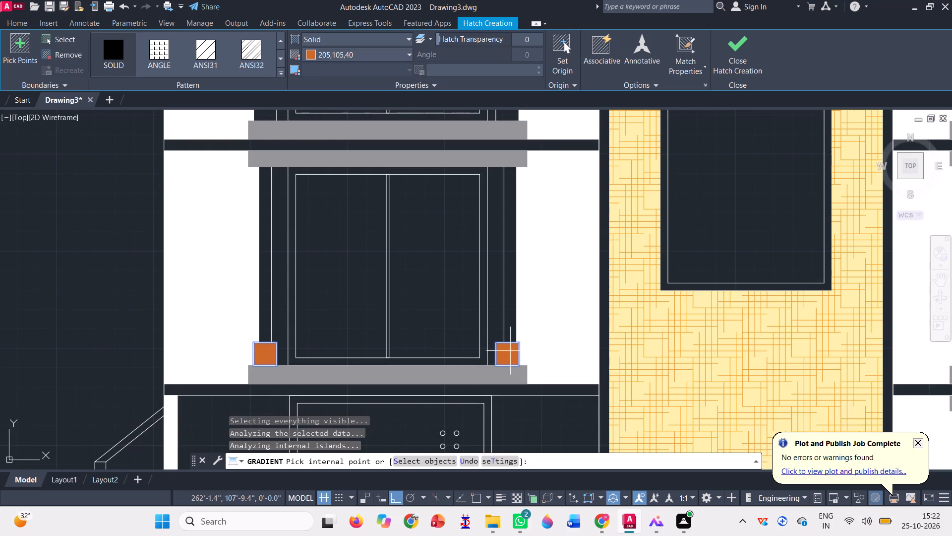
# Fill the column base blocks of the second and third windows up, left of the tower, with the solid 205,105,40 hatch.
pyautogui.scroll(-2, 440, 375)
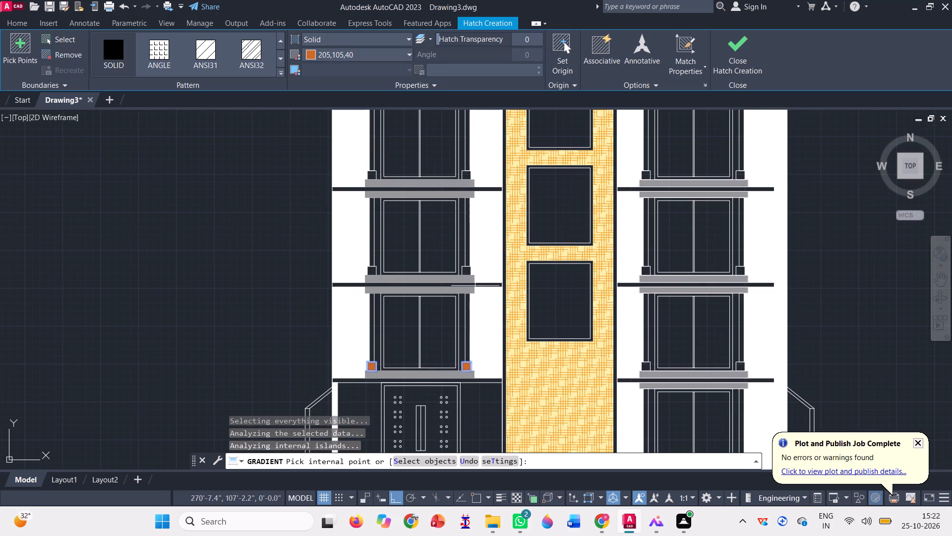
pyautogui.scroll(2, 470, 264)
pyautogui.click(463, 282)
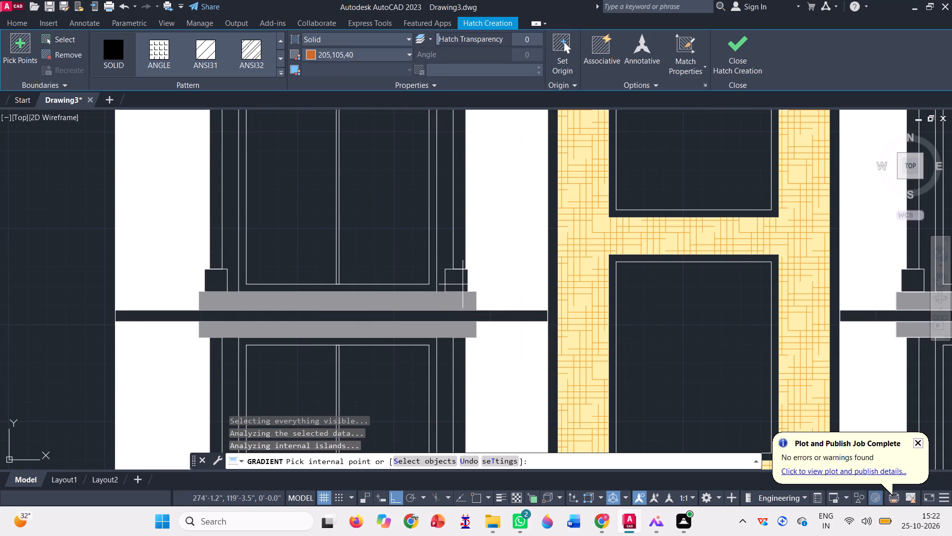
pyautogui.click(214, 277)
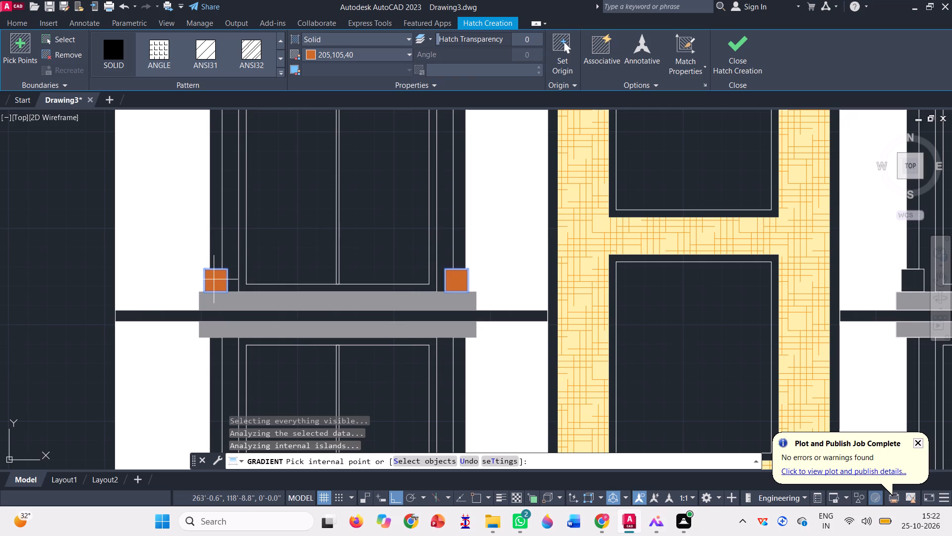
pyautogui.scroll(-2, 319, 353)
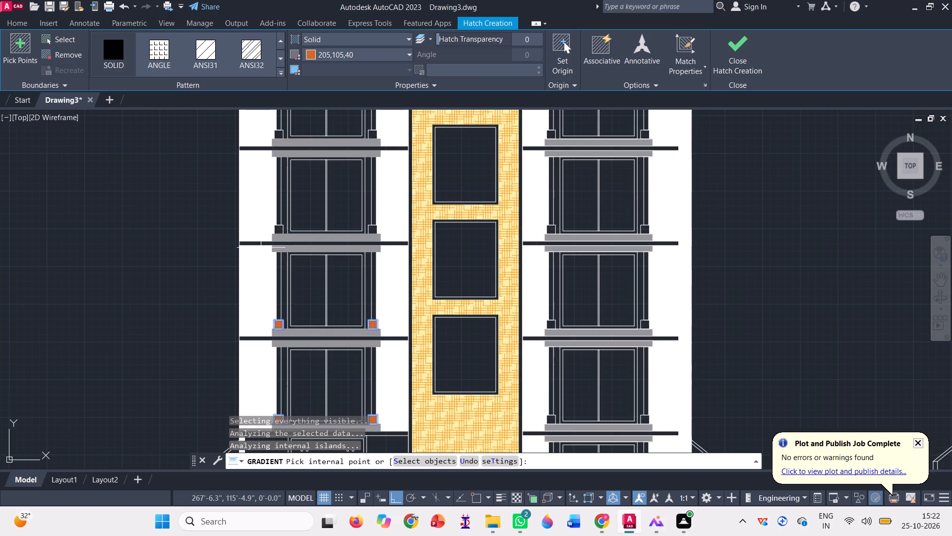
pyautogui.scroll(2, 277, 214)
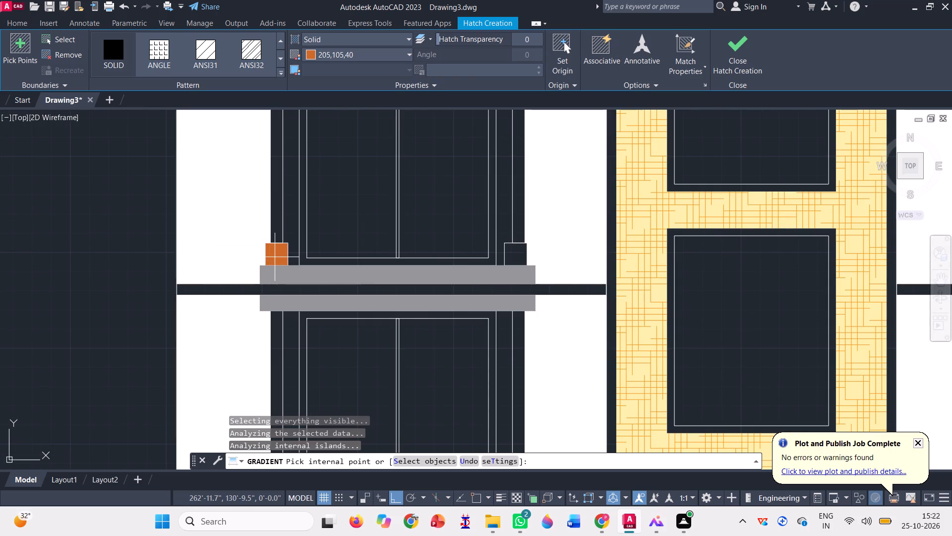
pyautogui.click(275, 255)
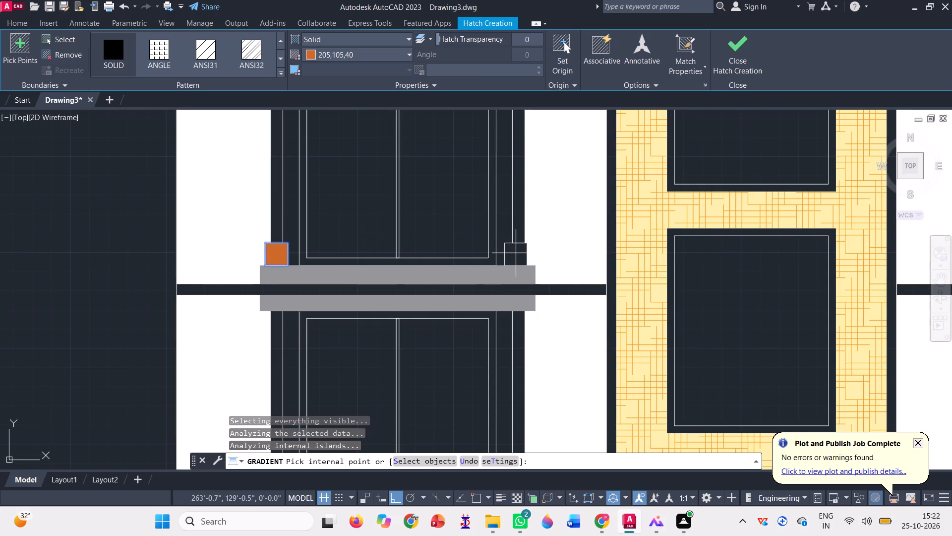
pyautogui.click(516, 251)
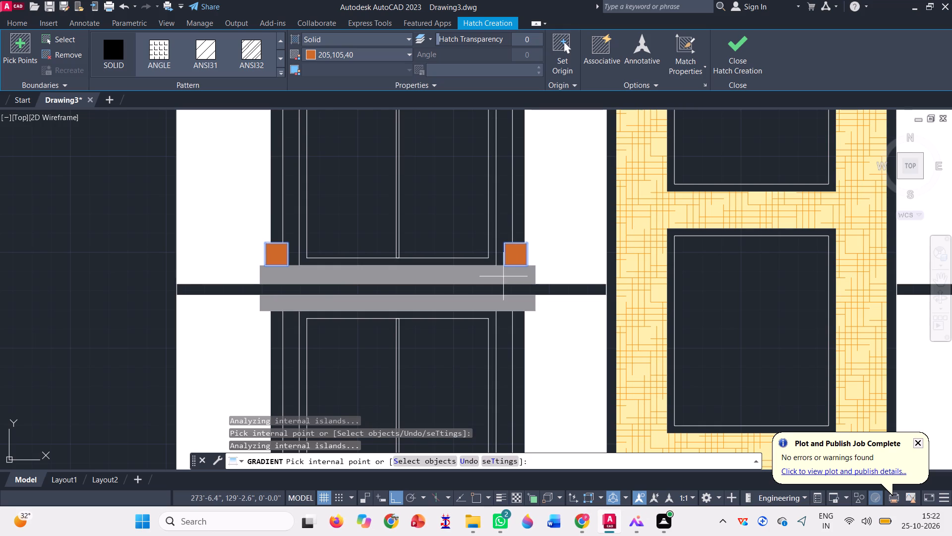
# Fill the column base blocks of the two uppermost windows left of the tower with the solid 205,105,40 hatch.
pyautogui.scroll(-5, 479, 341)
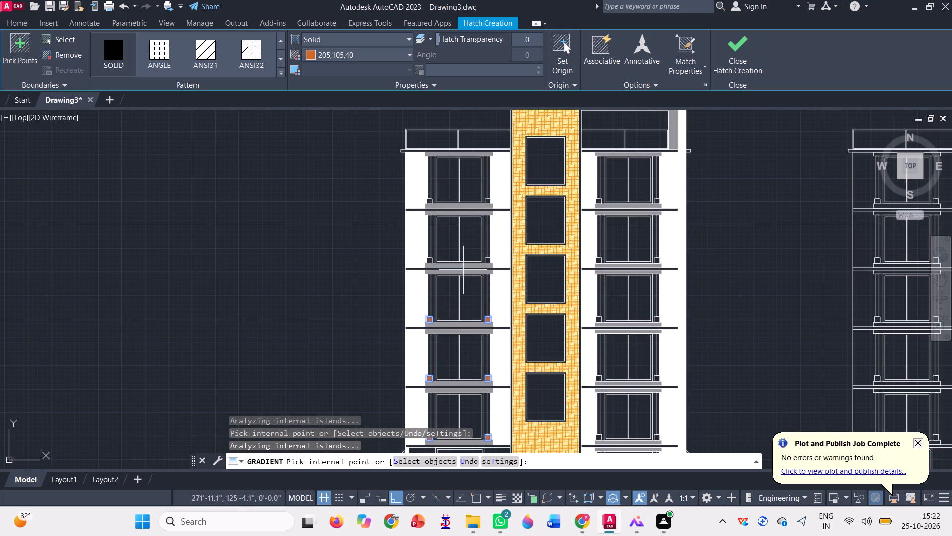
pyautogui.scroll(3, 463, 268)
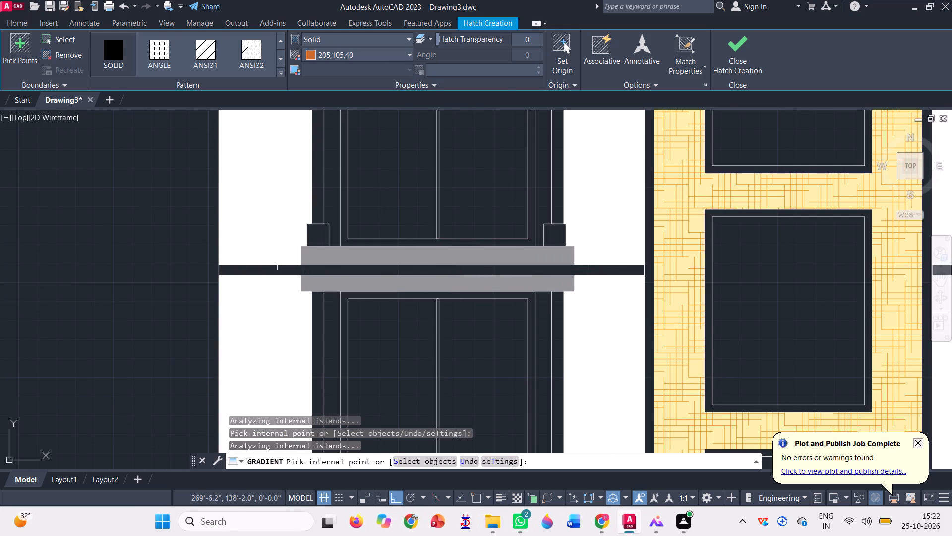
pyautogui.click(311, 230)
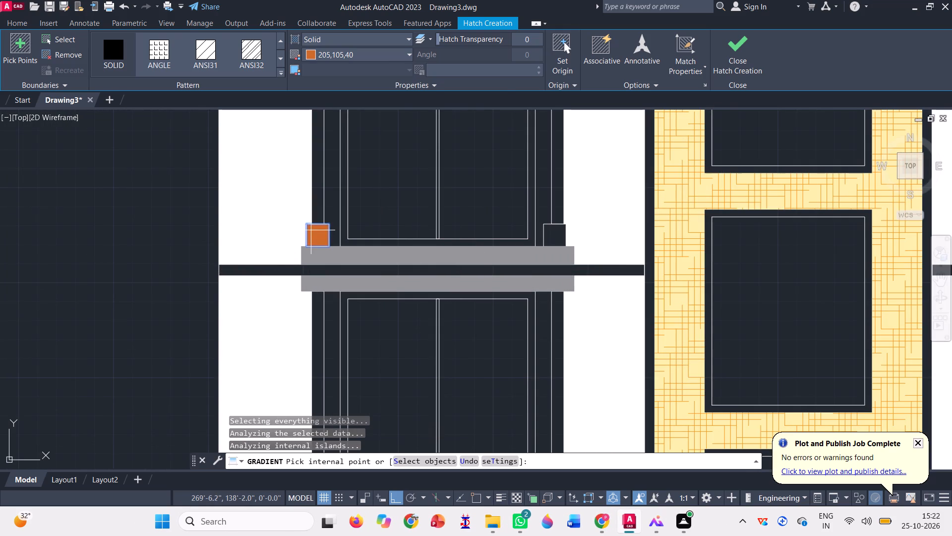
pyautogui.click(547, 234)
pyautogui.scroll(-2, 464, 317)
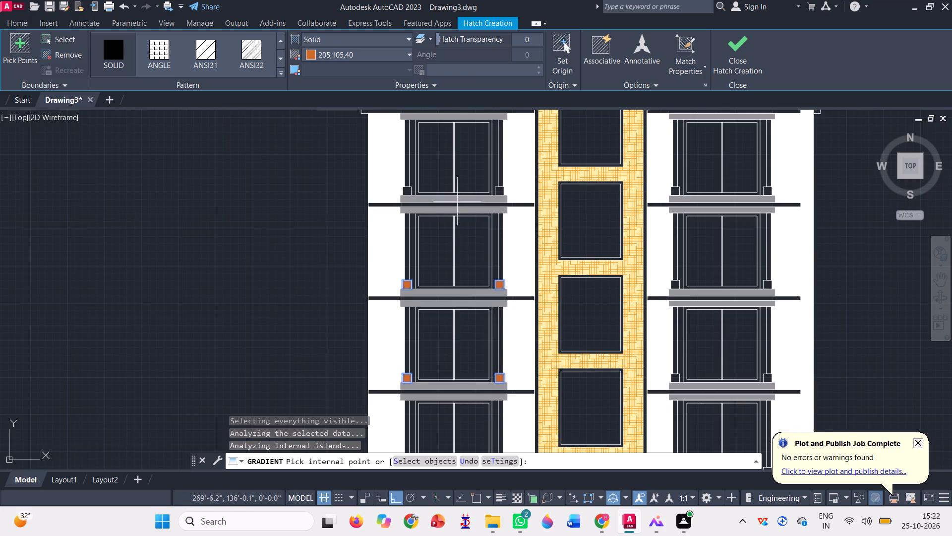
pyautogui.scroll(2, 453, 178)
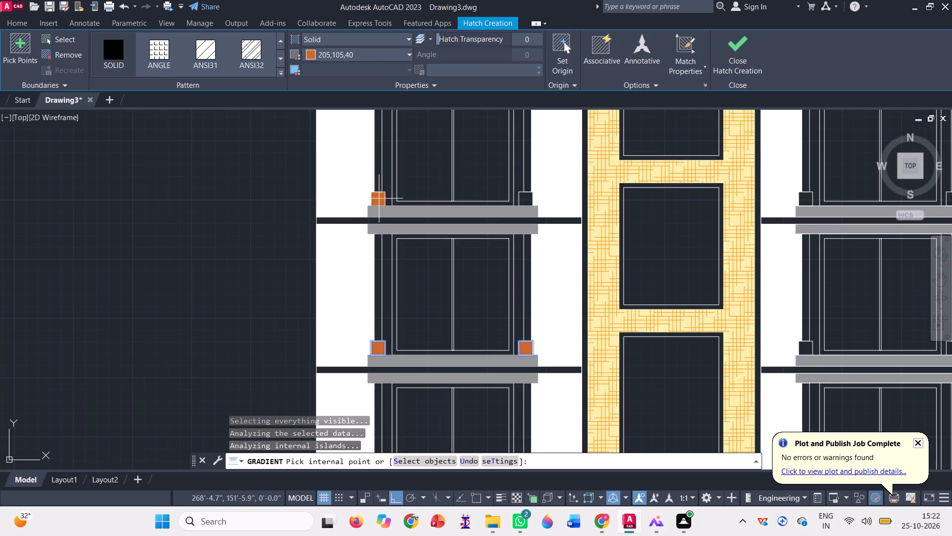
pyautogui.click(379, 197)
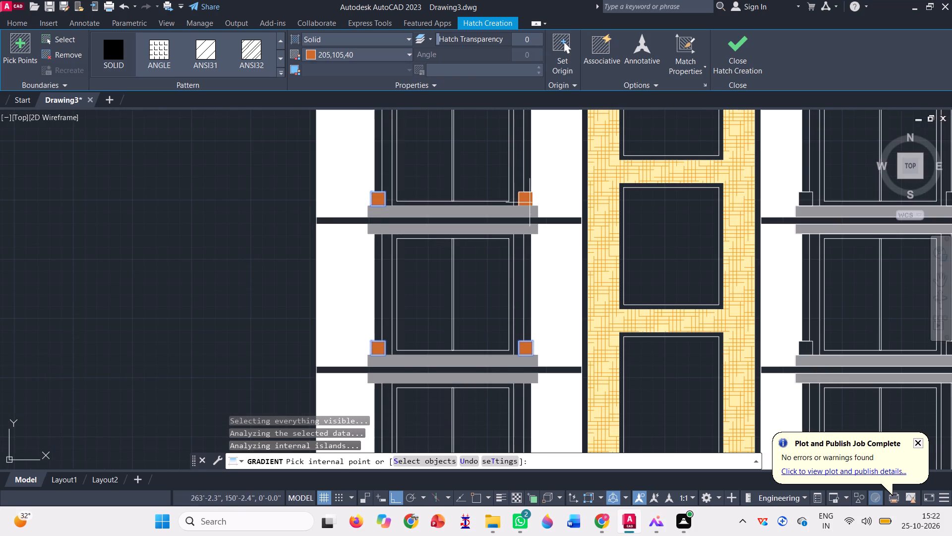
pyautogui.click(527, 201)
# Fill the column base blocks of the two uppermost windows right of the tower with the solid 205,105,40 hatch.
pyautogui.scroll(-2, 397, 250)
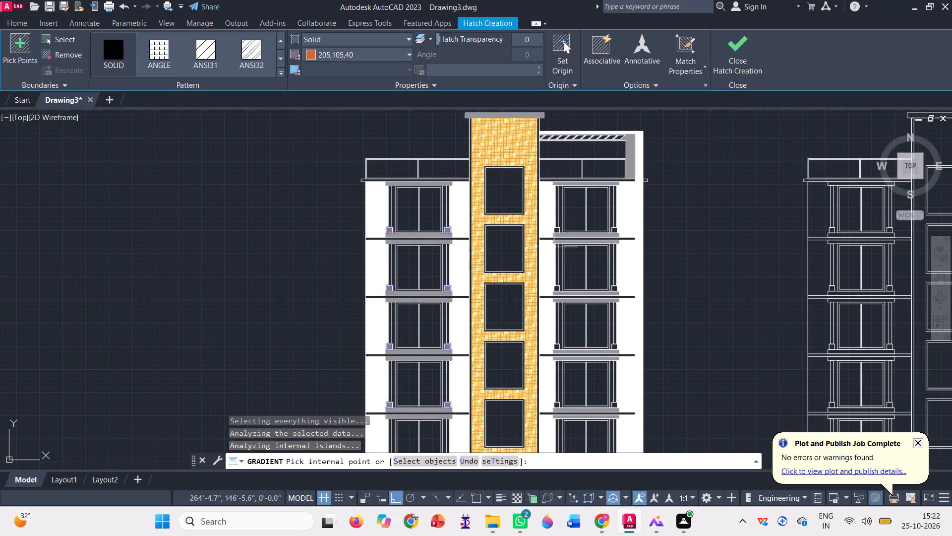
pyautogui.scroll(5, 560, 234)
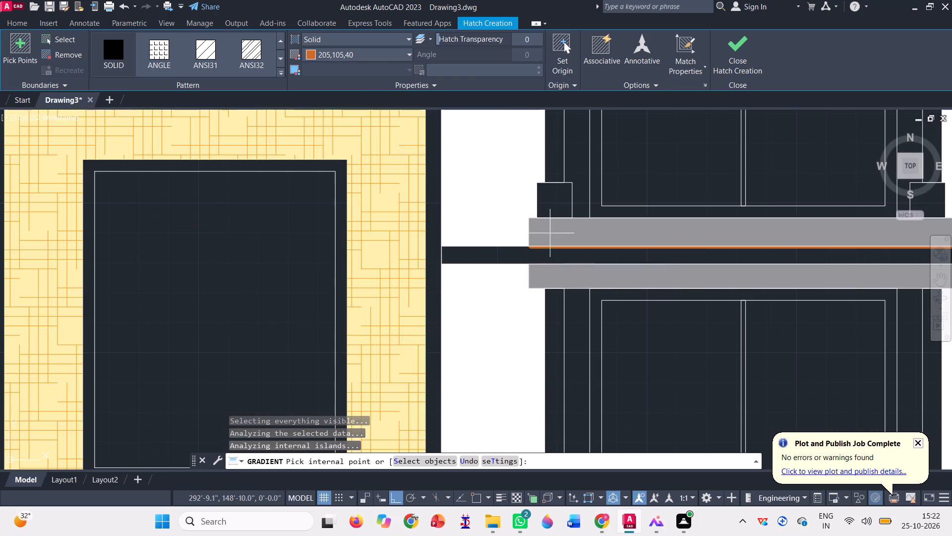
pyautogui.click(553, 200)
pyautogui.scroll(-2, 385, 265)
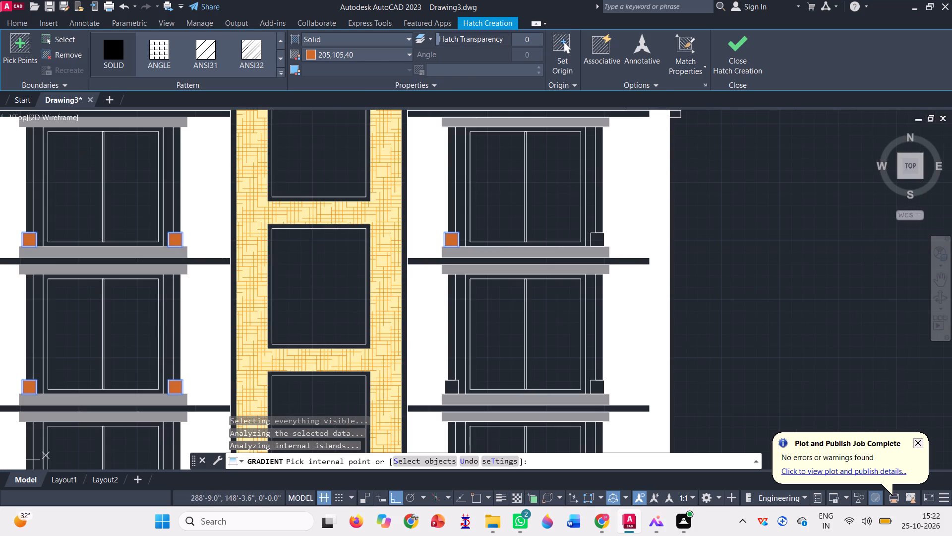
pyautogui.click(595, 239)
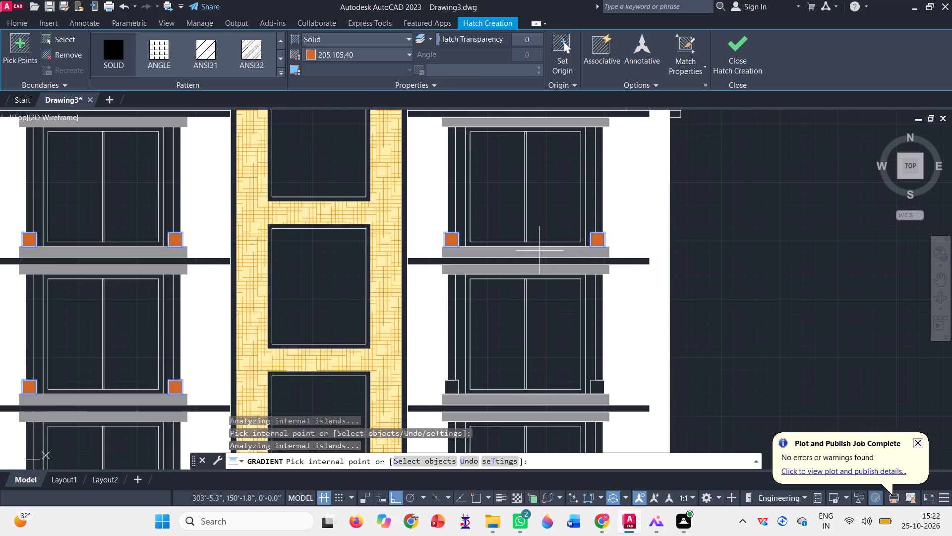
pyautogui.scroll(-1, 508, 216)
pyautogui.scroll(5, 474, 330)
pyautogui.click(468, 300)
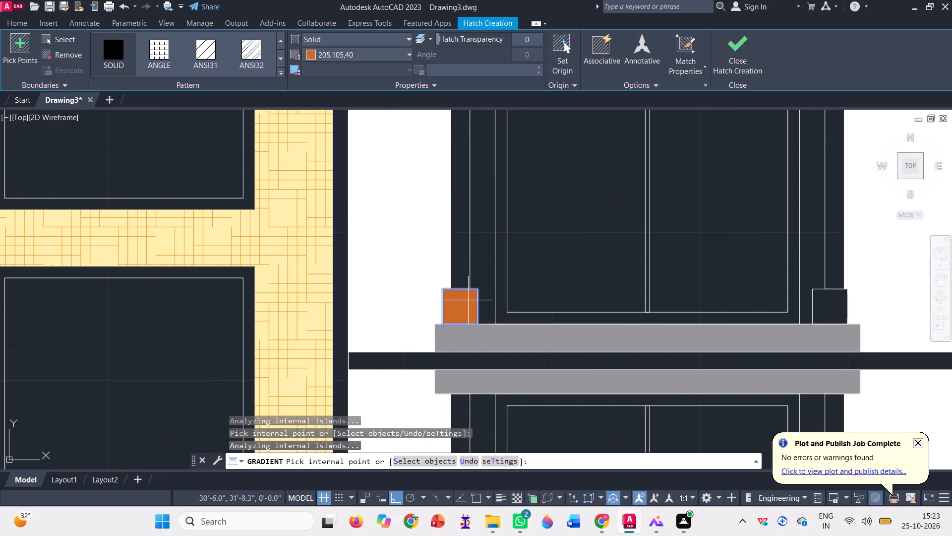
pyautogui.scroll(-2, 444, 327)
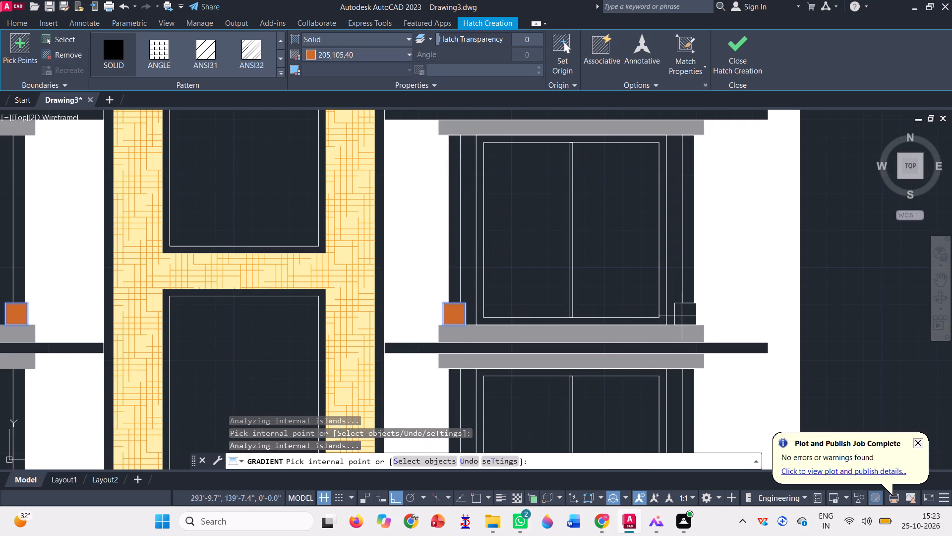
pyautogui.click(682, 314)
# Fill the column base blocks of the third and fourth windows down, right of the tower, with the solid 205,105,40 hatch.
pyautogui.scroll(-5, 447, 291)
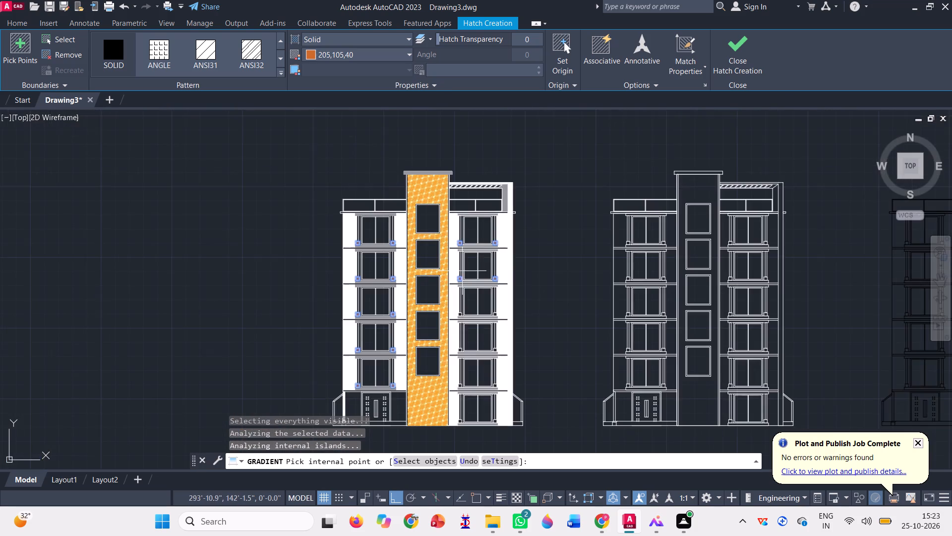
pyautogui.scroll(3, 459, 341)
pyautogui.scroll(3, 441, 245)
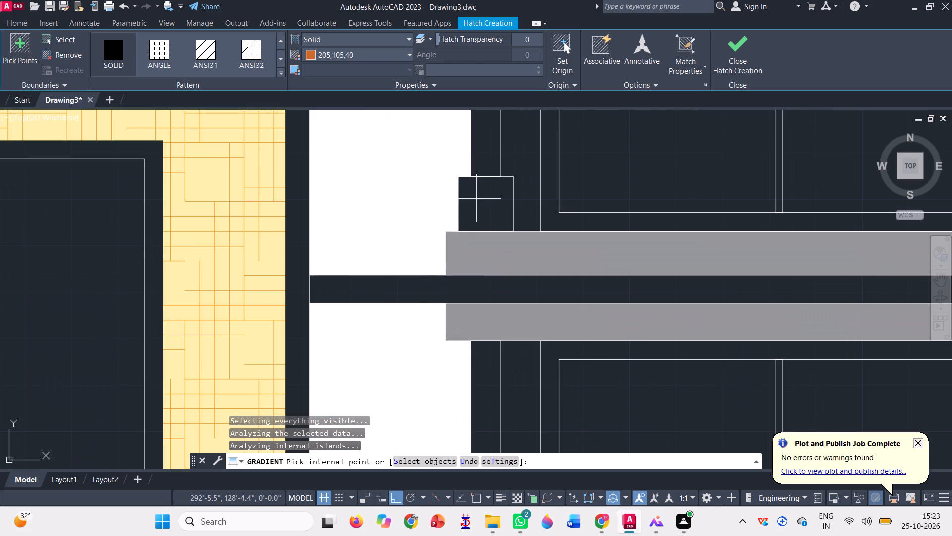
pyautogui.click(476, 198)
pyautogui.scroll(-5, 420, 299)
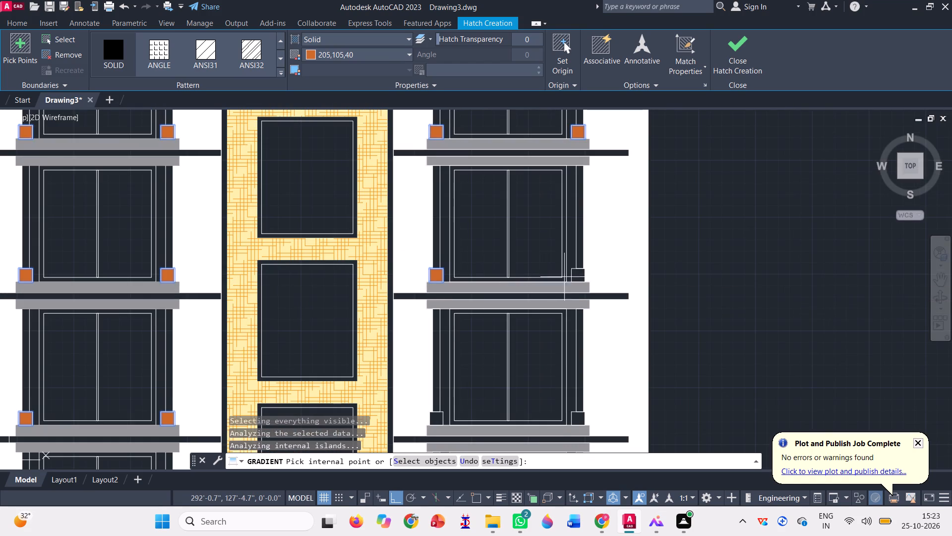
pyautogui.click(579, 273)
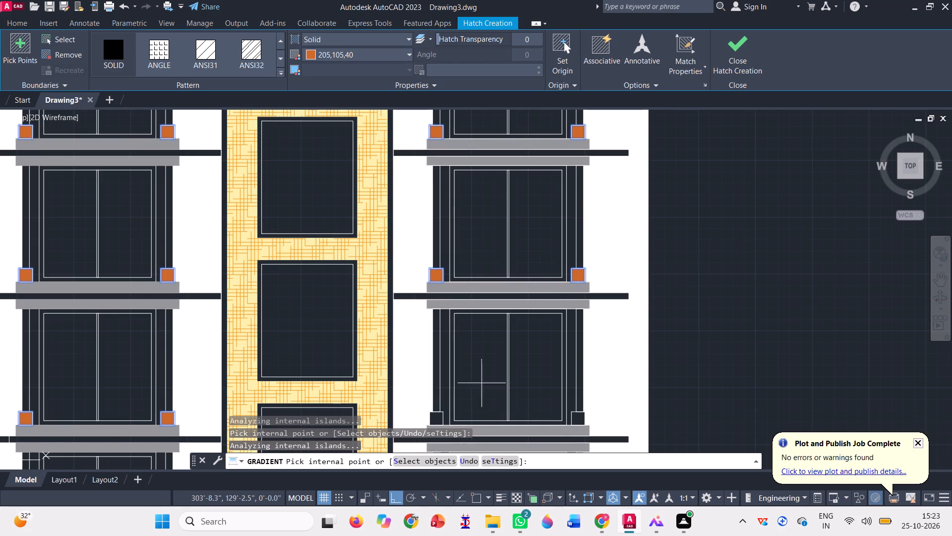
pyautogui.scroll(-2, 486, 355)
pyautogui.scroll(3, 474, 421)
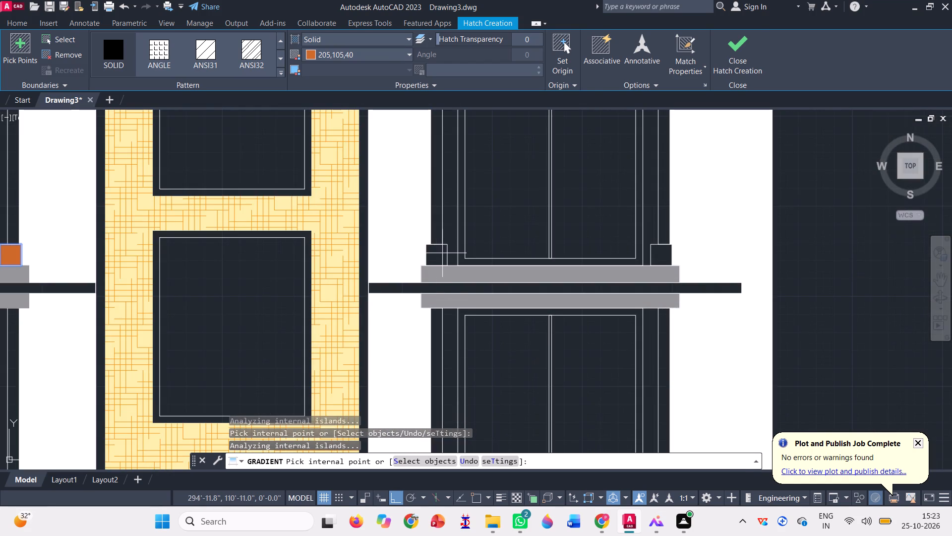
pyautogui.click(442, 251)
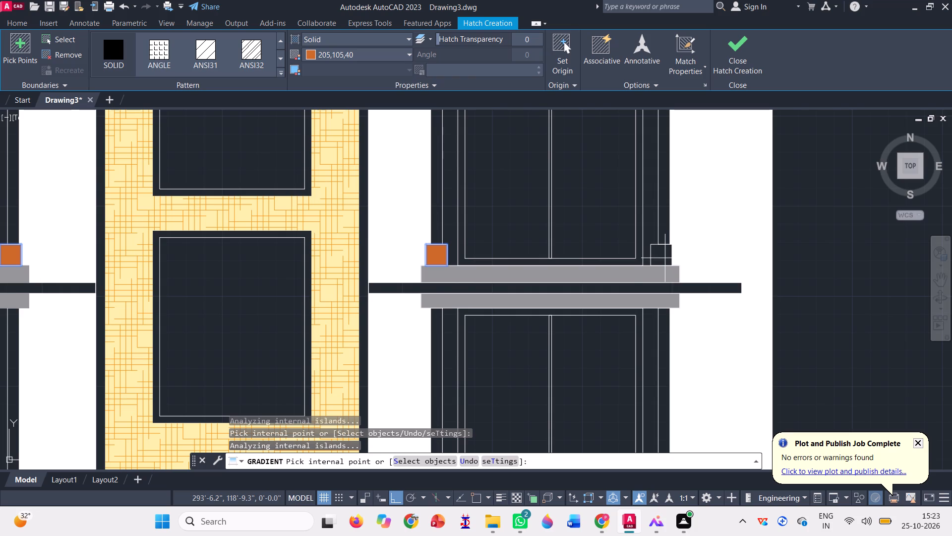
pyautogui.click(661, 254)
# Fill the column base blocks of the two lowest windows right of the tower with the solid 205,105,40 hatch and finish the hatch.
pyautogui.scroll(-3, 539, 207)
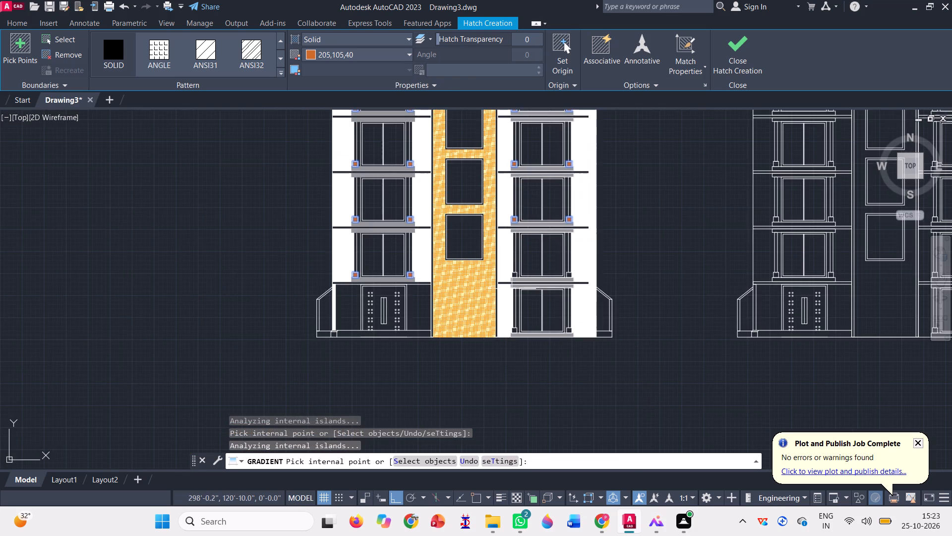
pyautogui.scroll(3, 511, 291)
pyautogui.click(518, 221)
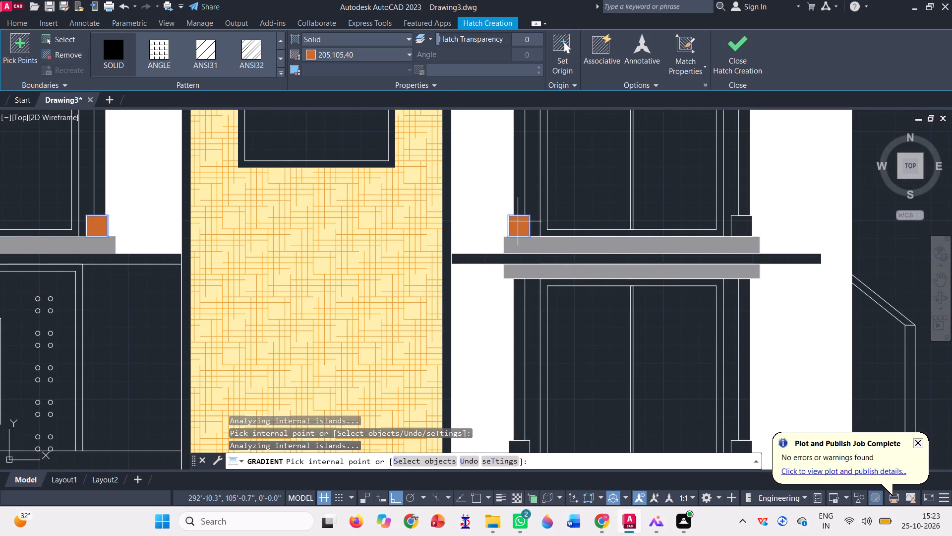
pyautogui.click(744, 224)
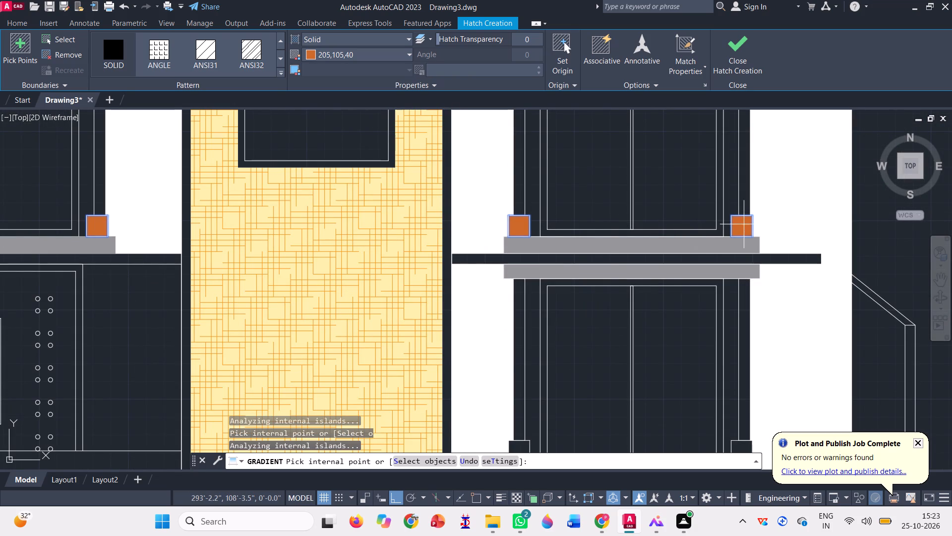
pyautogui.scroll(-1, 547, 201)
pyautogui.scroll(2, 543, 373)
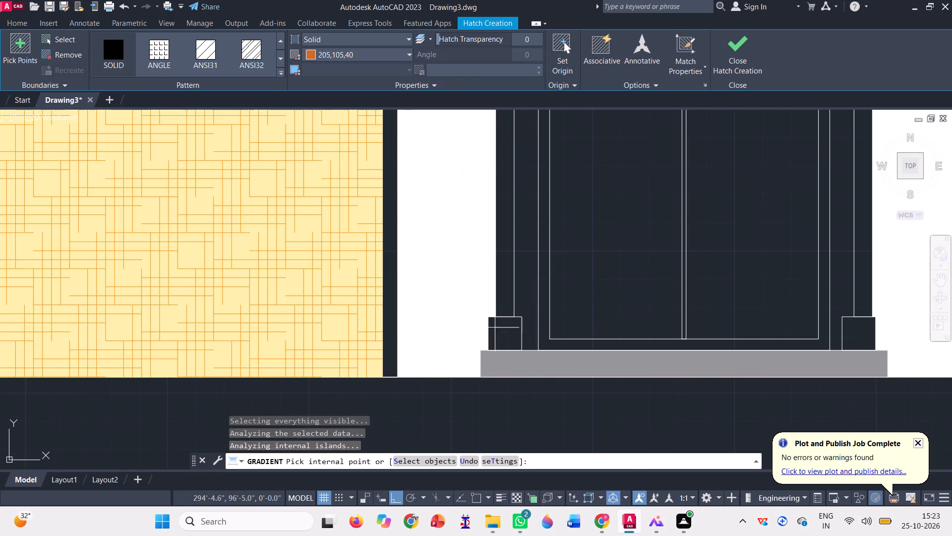
pyautogui.click(497, 328)
pyautogui.scroll(-1, 460, 362)
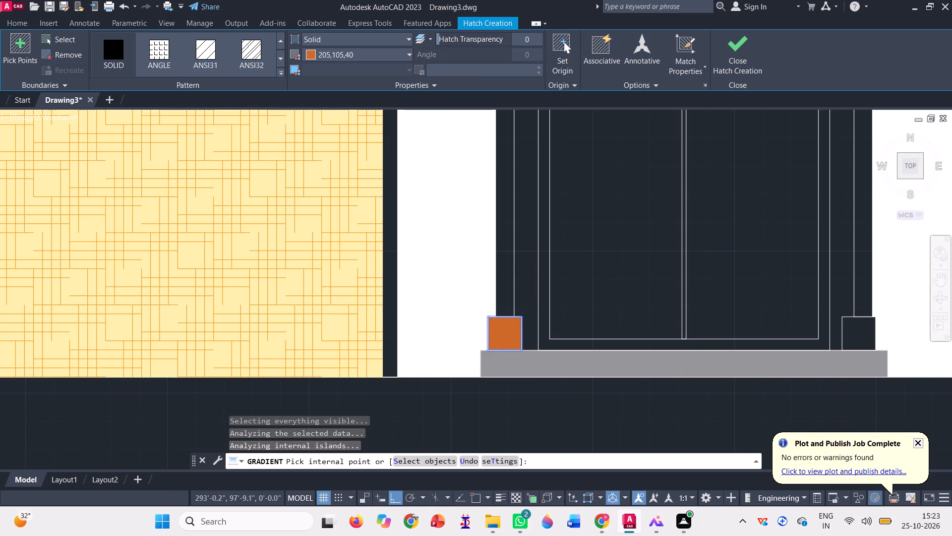
pyautogui.click(709, 342)
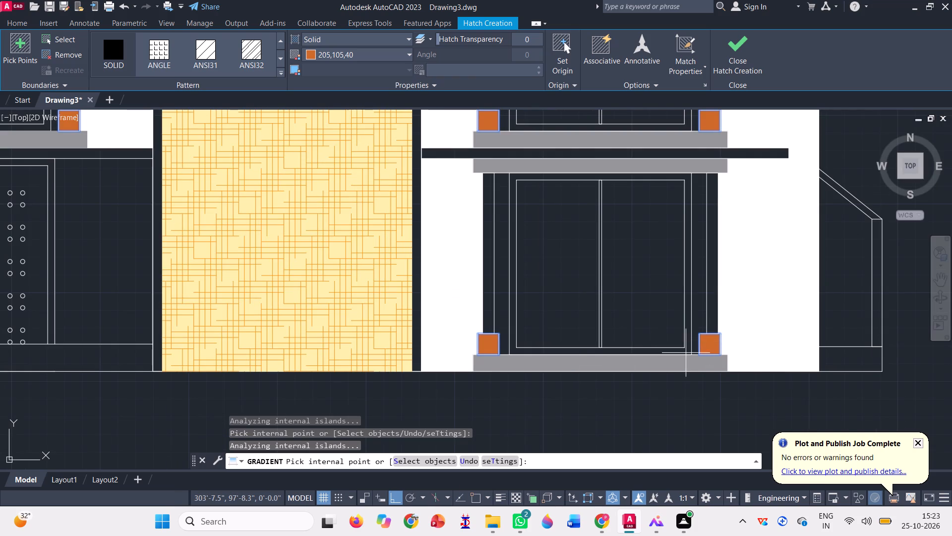
pyautogui.scroll(-4, 611, 379)
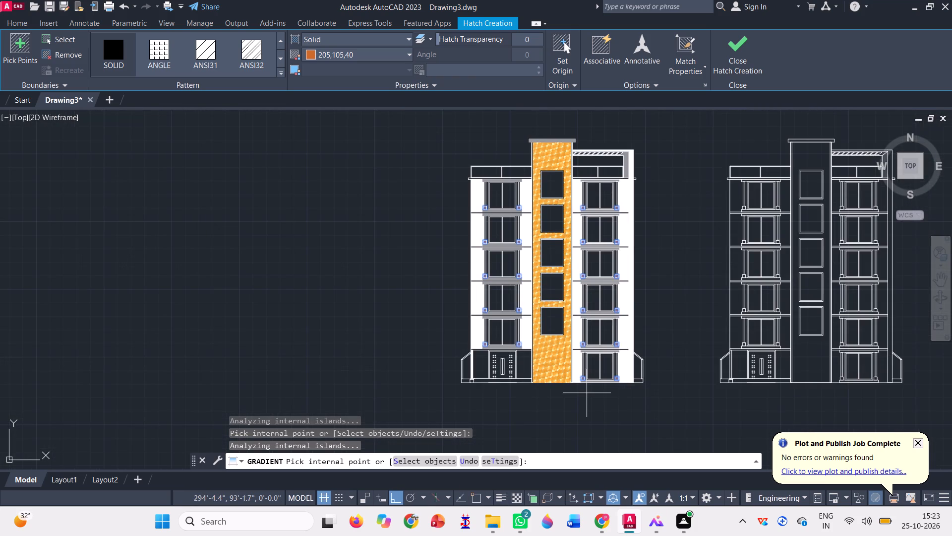
pyautogui.scroll(-1, 587, 393)
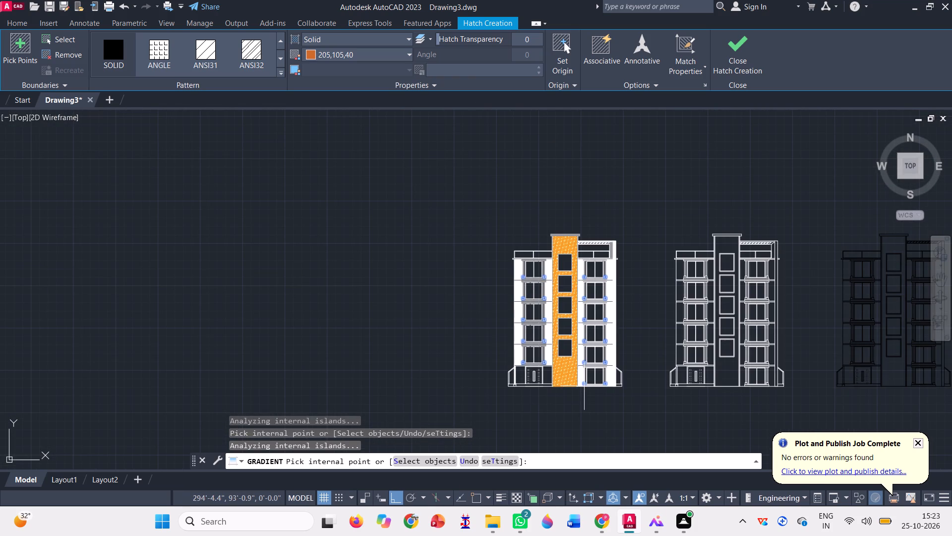
pyautogui.scroll(6, 516, 384)
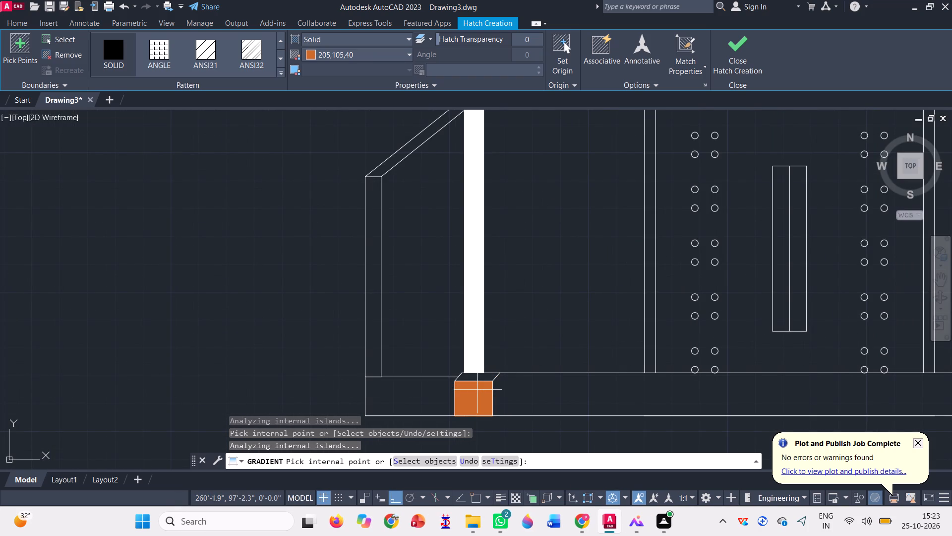
pyautogui.scroll(-3, 477, 388)
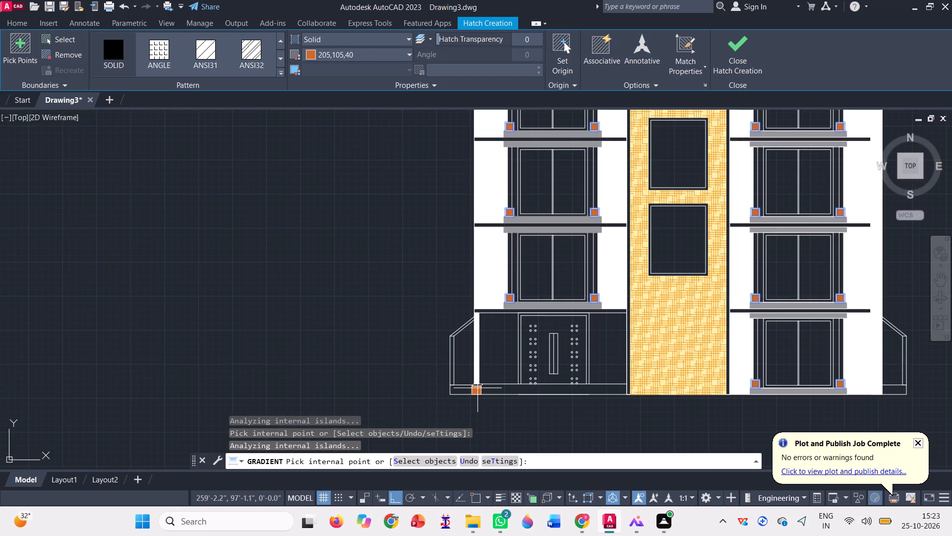
pyautogui.click(735, 46)
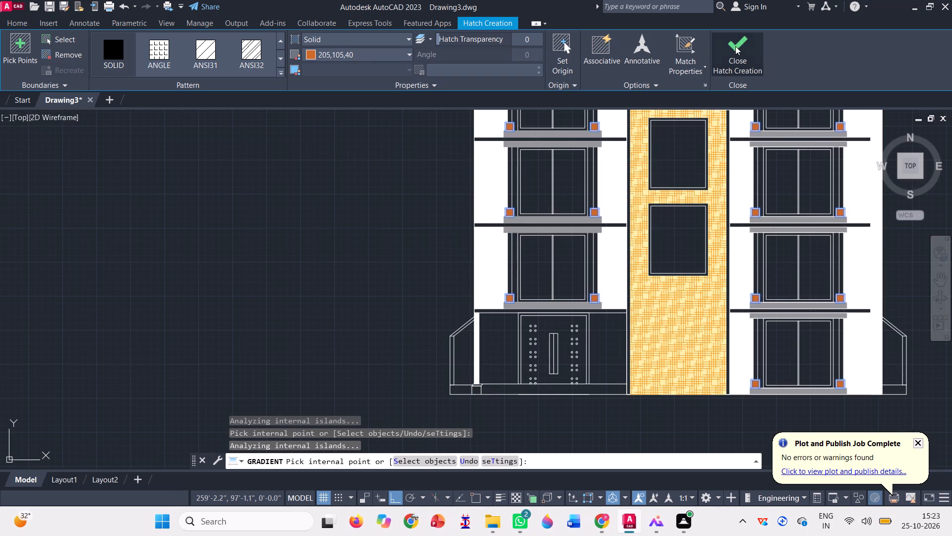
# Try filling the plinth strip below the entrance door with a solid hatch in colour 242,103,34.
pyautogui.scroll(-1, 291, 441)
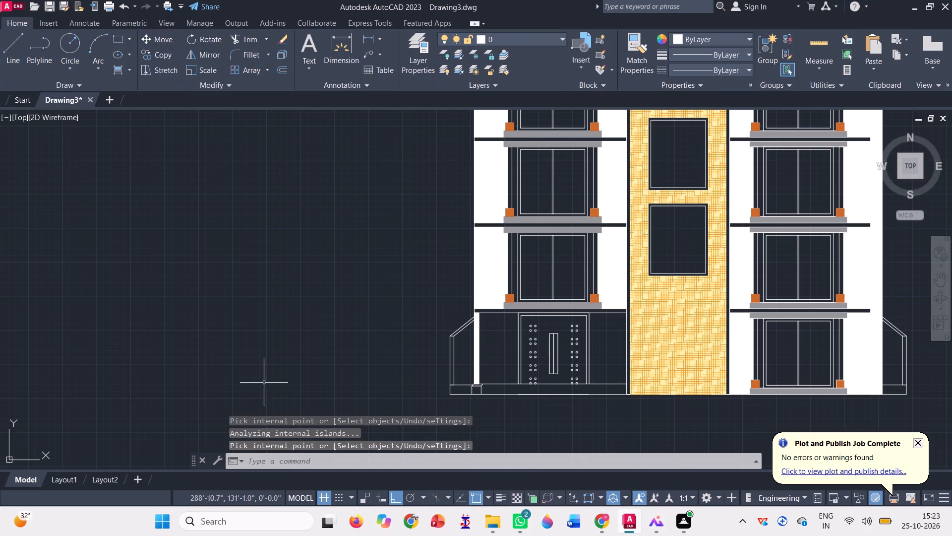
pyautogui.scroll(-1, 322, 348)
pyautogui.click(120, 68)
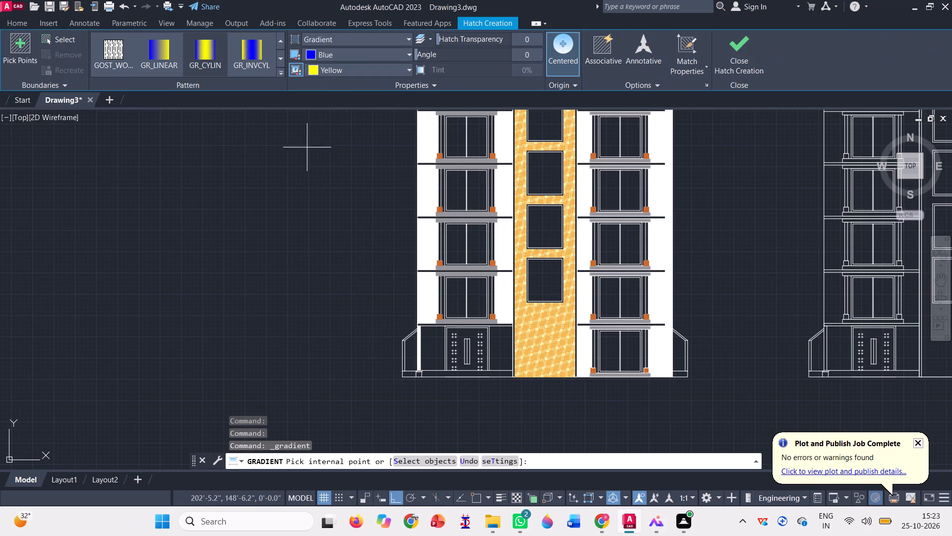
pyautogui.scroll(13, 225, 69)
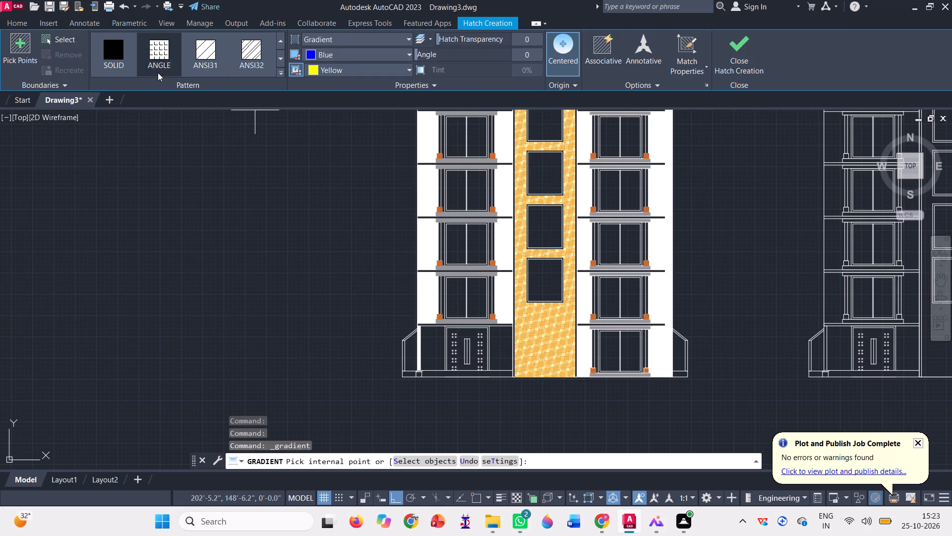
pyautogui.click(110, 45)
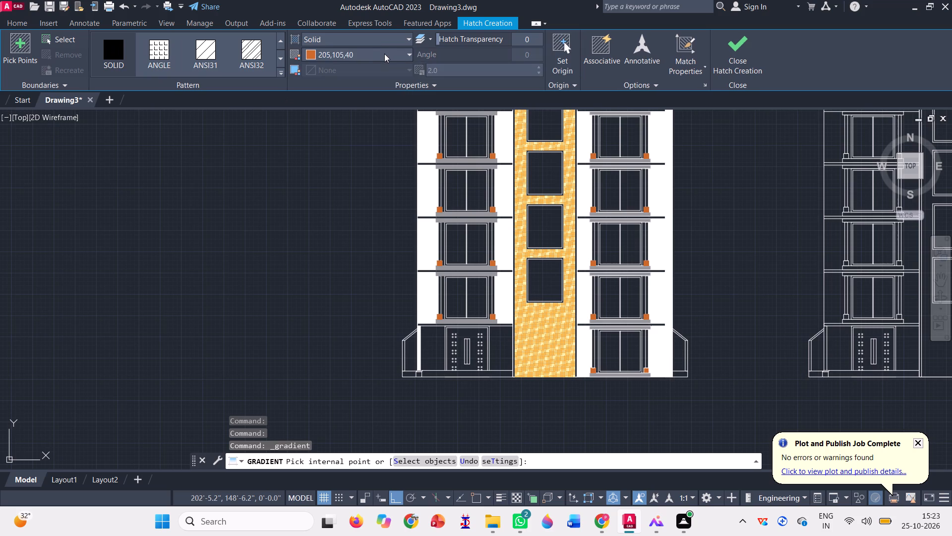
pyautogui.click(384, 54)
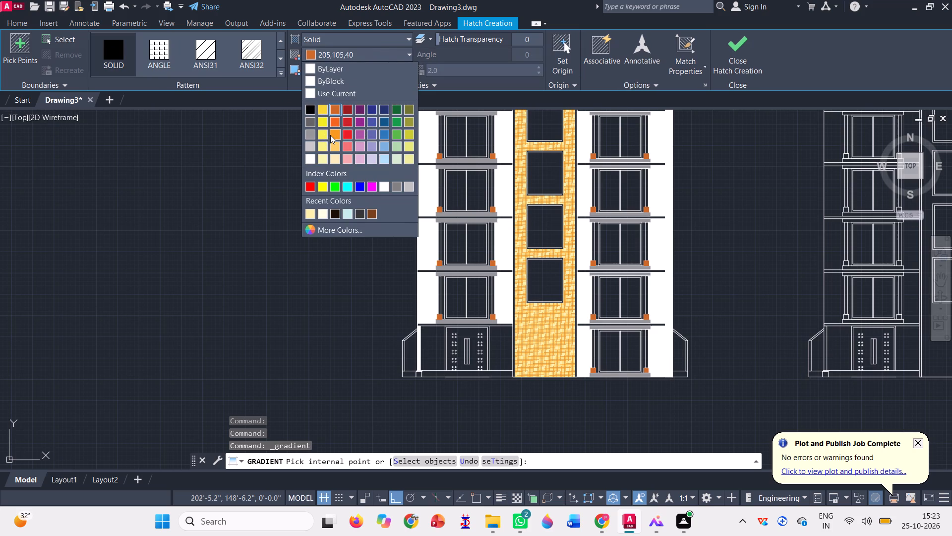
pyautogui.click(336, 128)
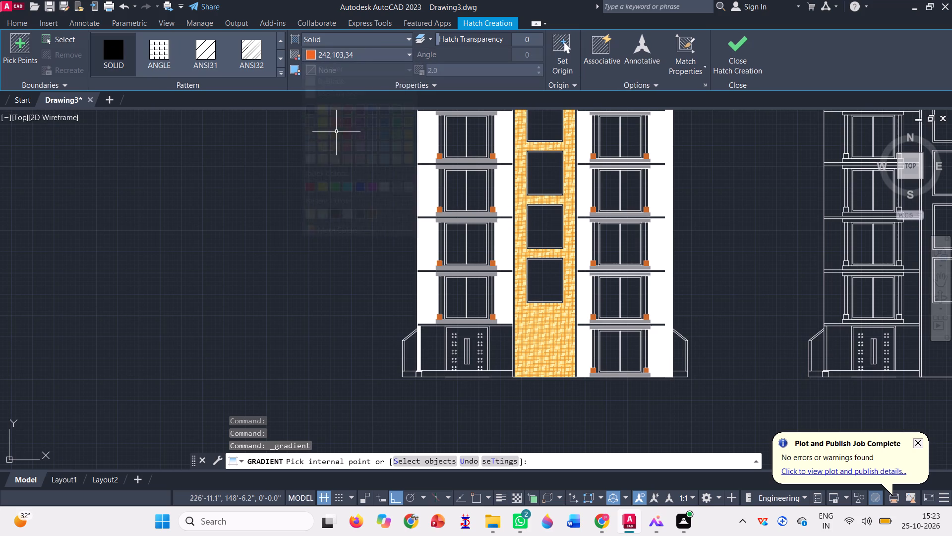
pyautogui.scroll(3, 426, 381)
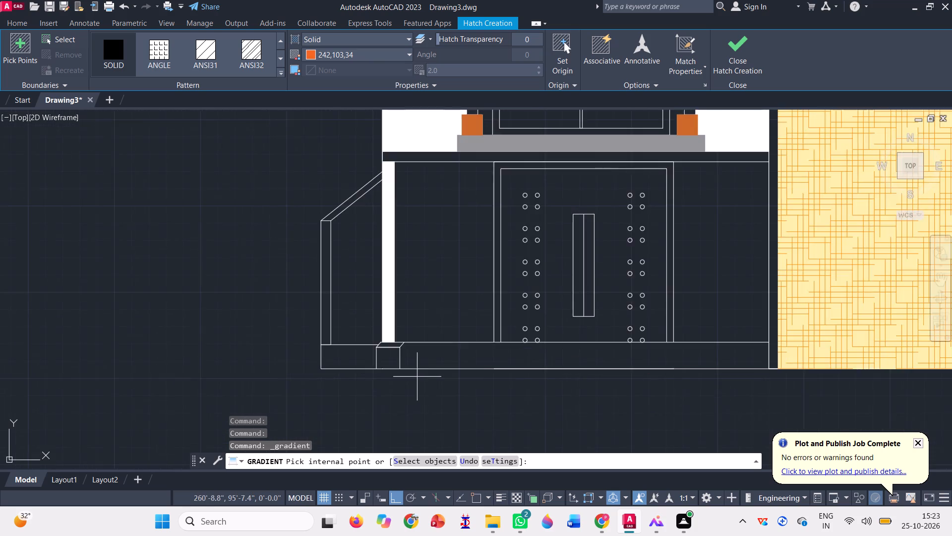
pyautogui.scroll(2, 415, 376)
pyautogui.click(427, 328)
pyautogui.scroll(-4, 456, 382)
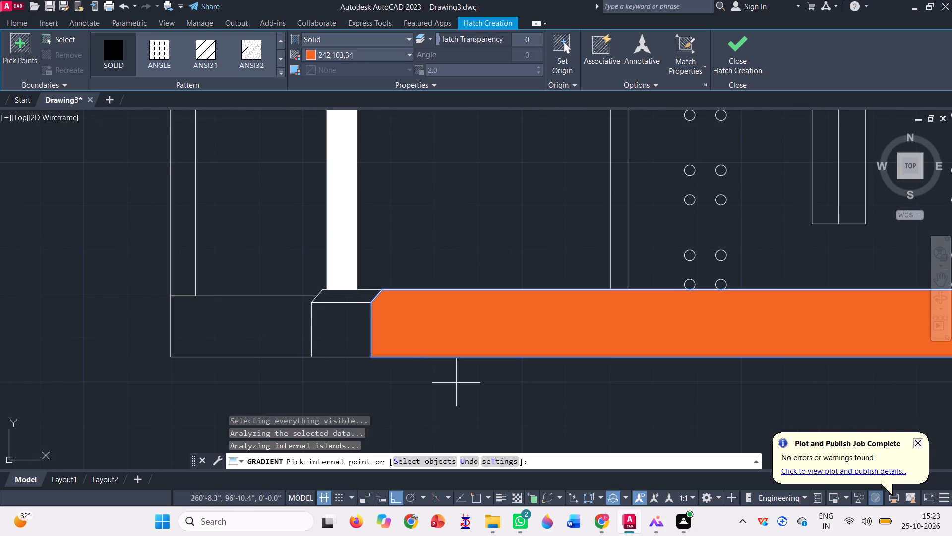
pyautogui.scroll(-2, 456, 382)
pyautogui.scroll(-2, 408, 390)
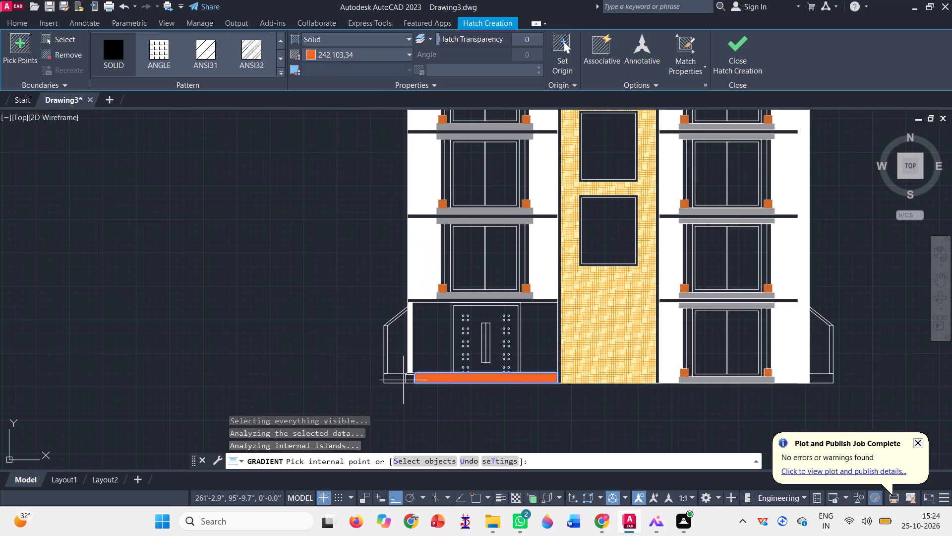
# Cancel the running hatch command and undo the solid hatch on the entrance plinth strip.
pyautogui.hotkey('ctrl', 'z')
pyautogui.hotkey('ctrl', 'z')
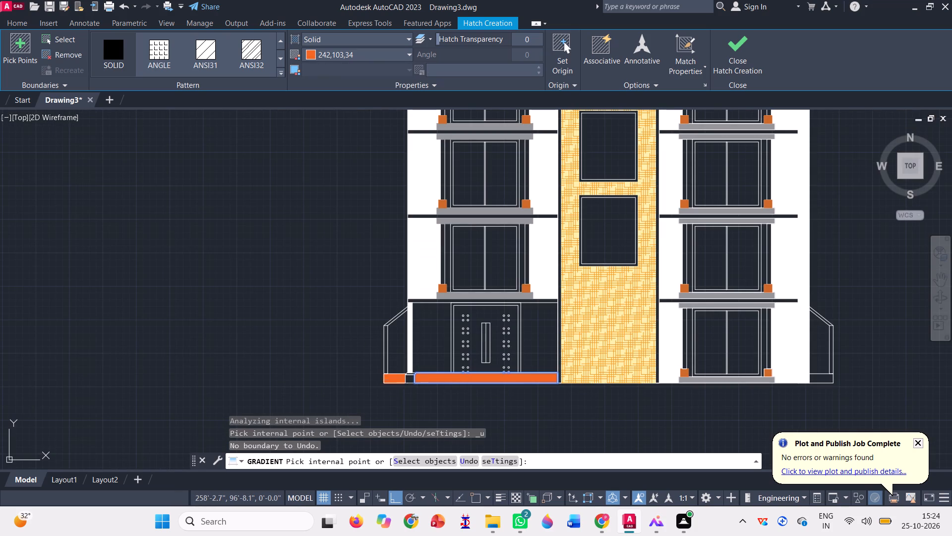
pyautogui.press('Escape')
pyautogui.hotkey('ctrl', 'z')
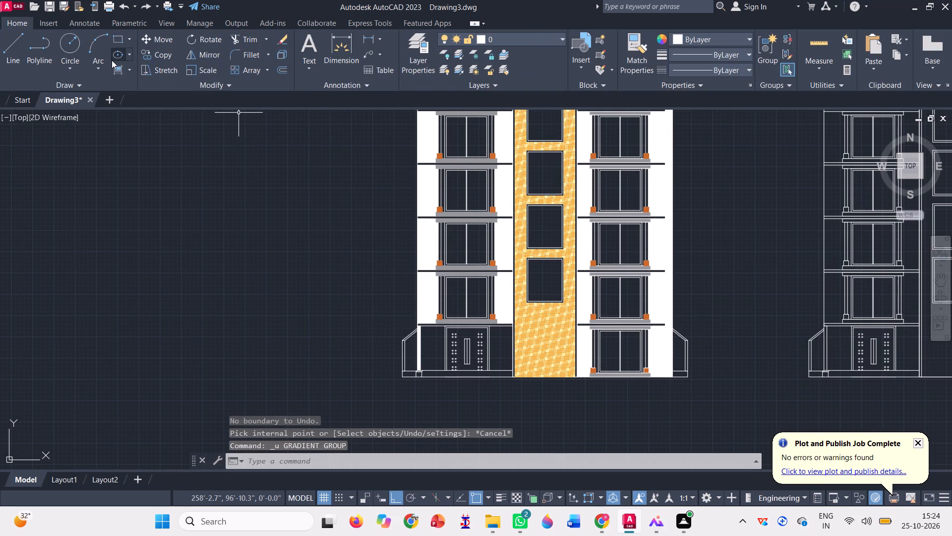
# Start a new hatch with the solid pattern and the colour DIC 317 from the DIC Color Guide book.
pyautogui.click(117, 67)
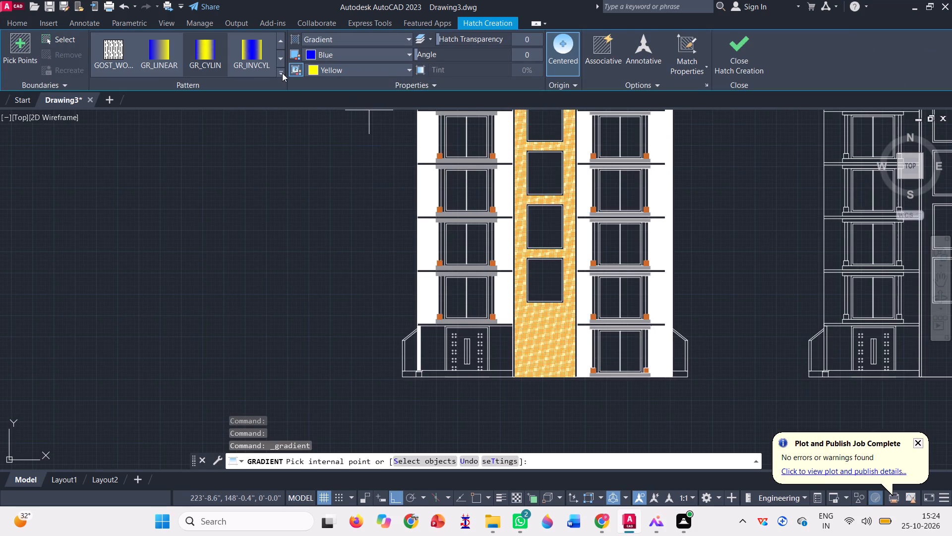
pyautogui.scroll(19, 236, 57)
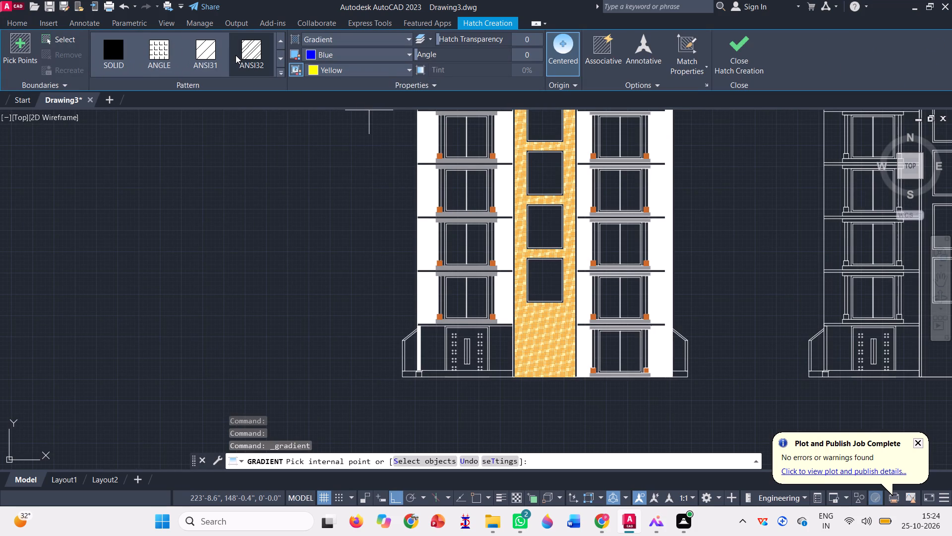
pyautogui.click(106, 50)
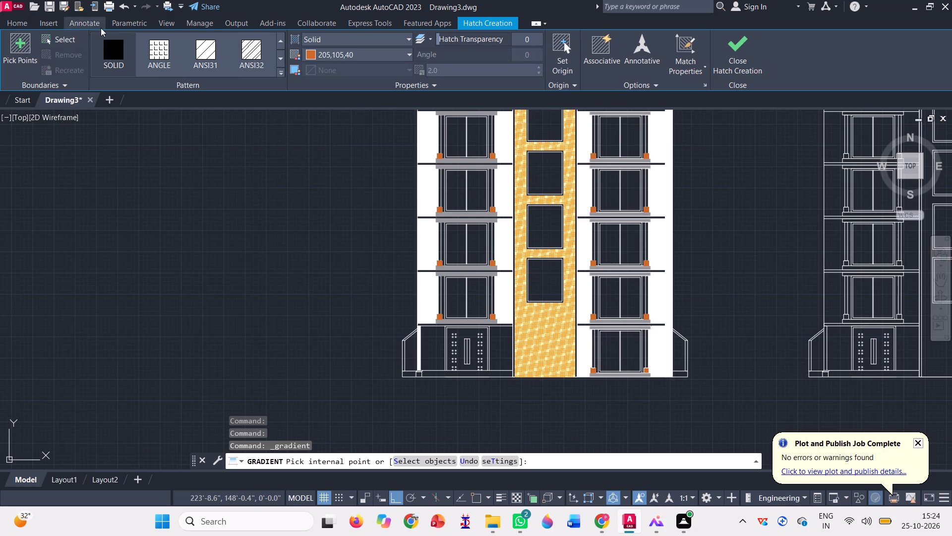
pyautogui.click(361, 53)
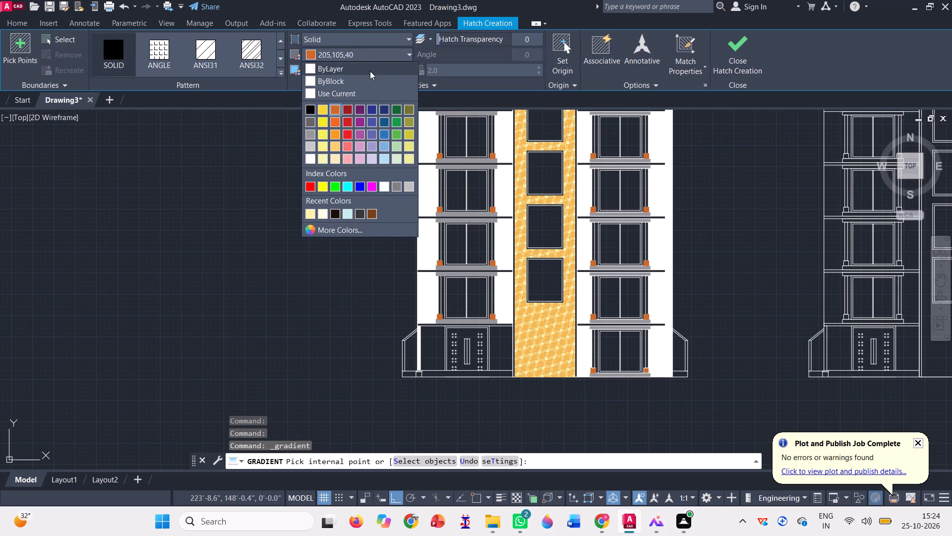
pyautogui.click(334, 228)
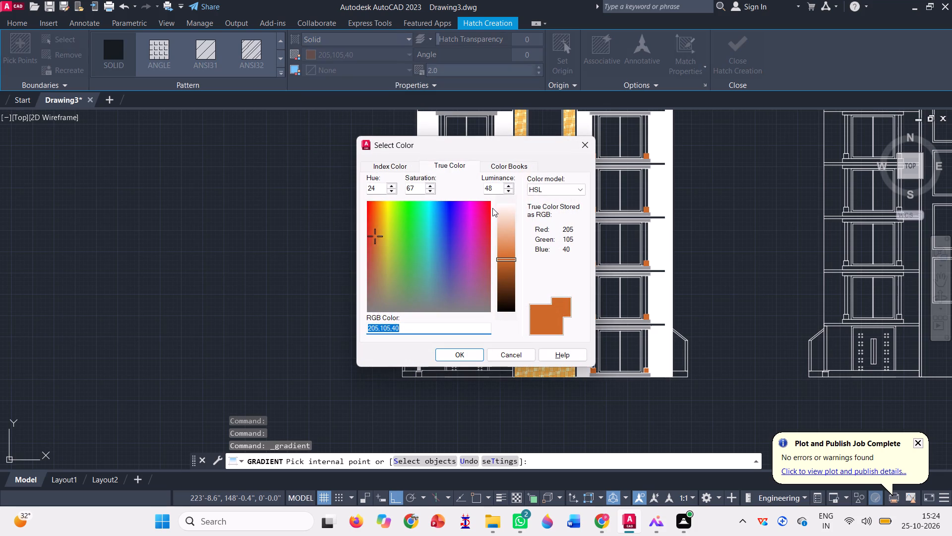
pyautogui.click(516, 167)
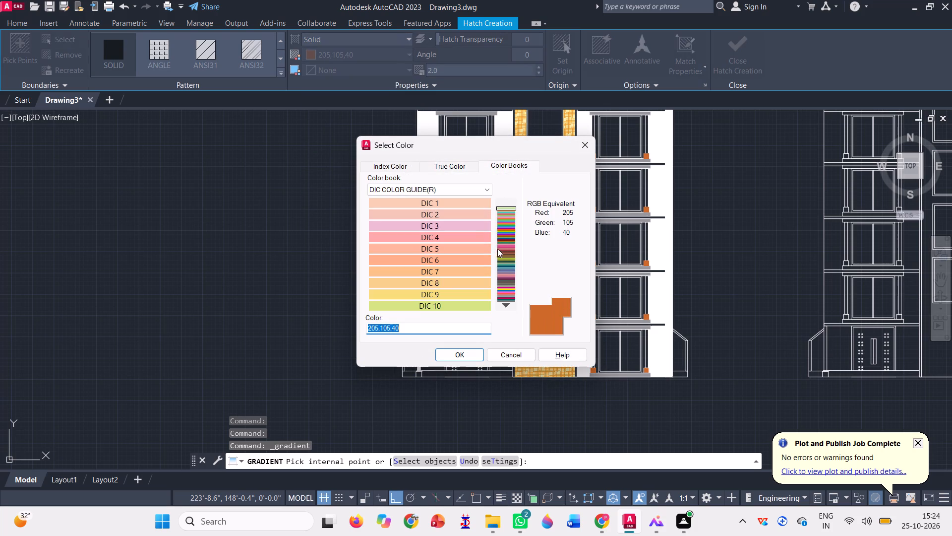
pyautogui.click(509, 304)
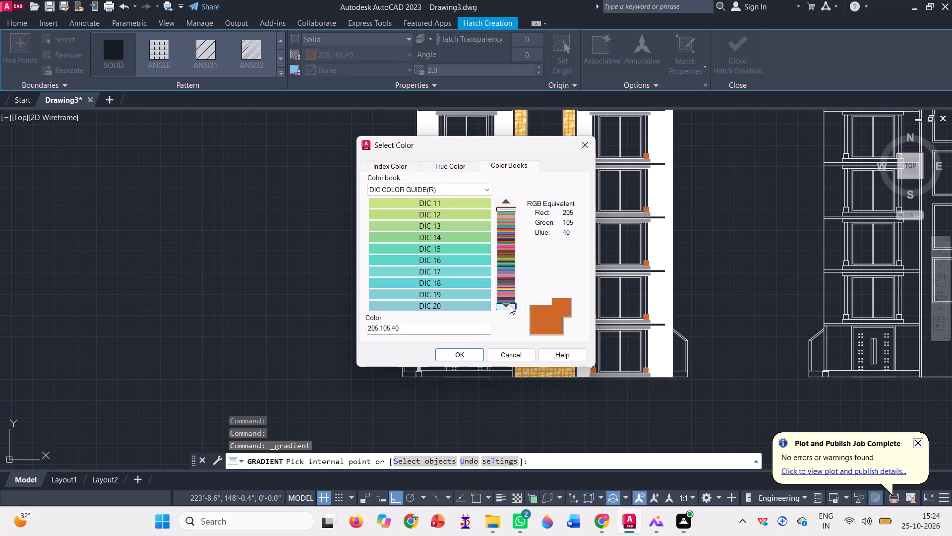
pyautogui.click(508, 304)
pyautogui.click(508, 304)
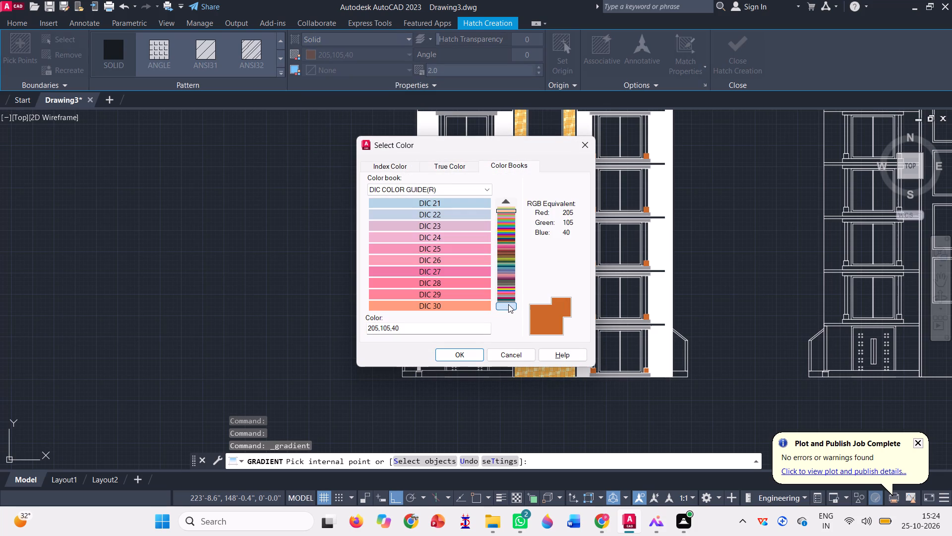
pyautogui.click(508, 305)
pyautogui.click(508, 305)
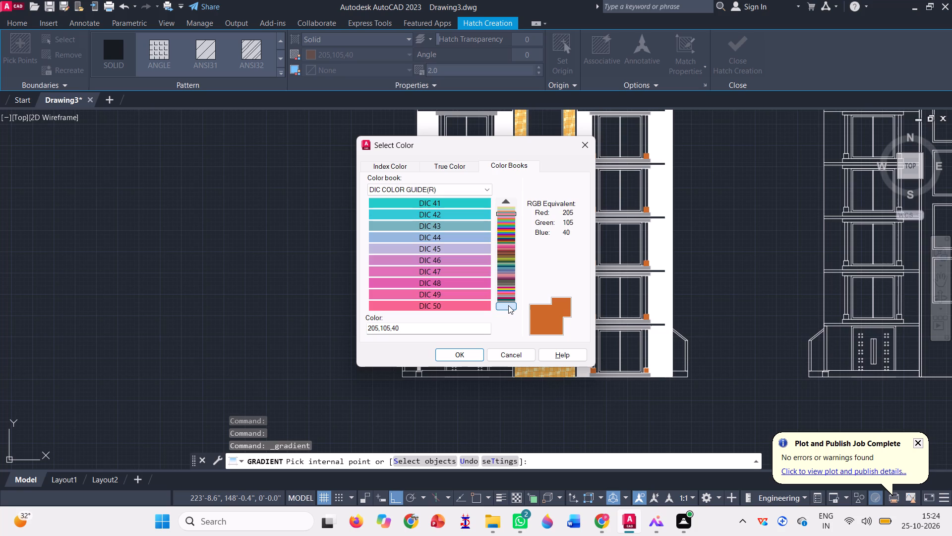
pyautogui.click(508, 305)
pyautogui.click(508, 305)
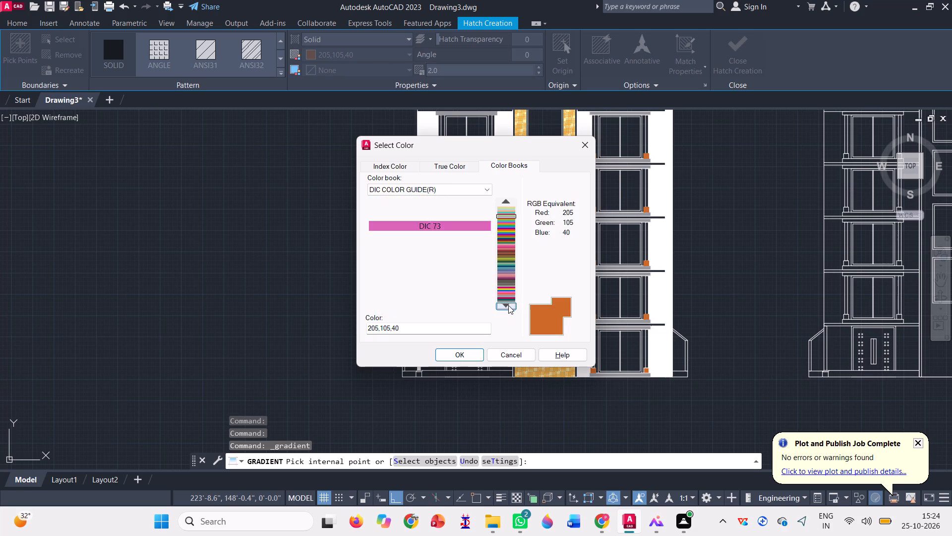
pyautogui.click(508, 305)
pyautogui.click(508, 305)
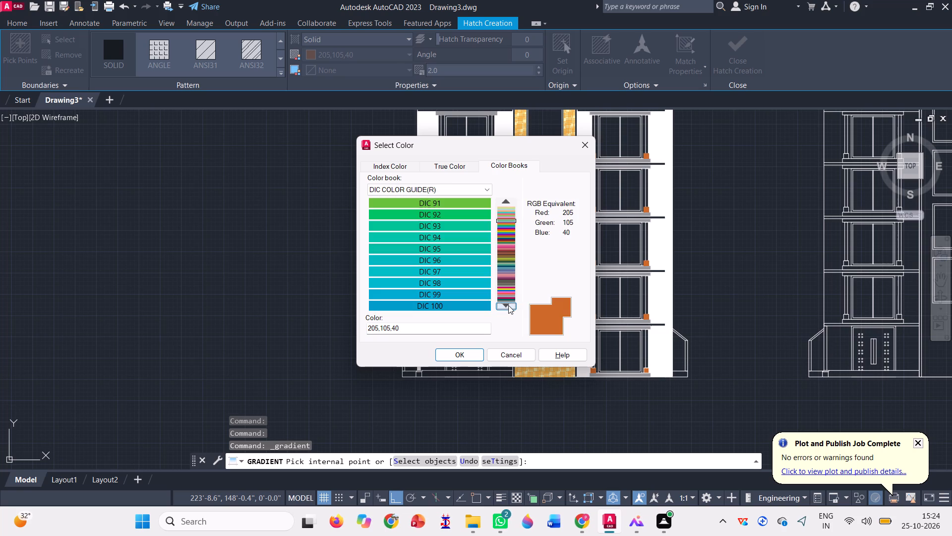
pyautogui.click(508, 305)
pyautogui.click(508, 305)
pyautogui.click(508, 305)
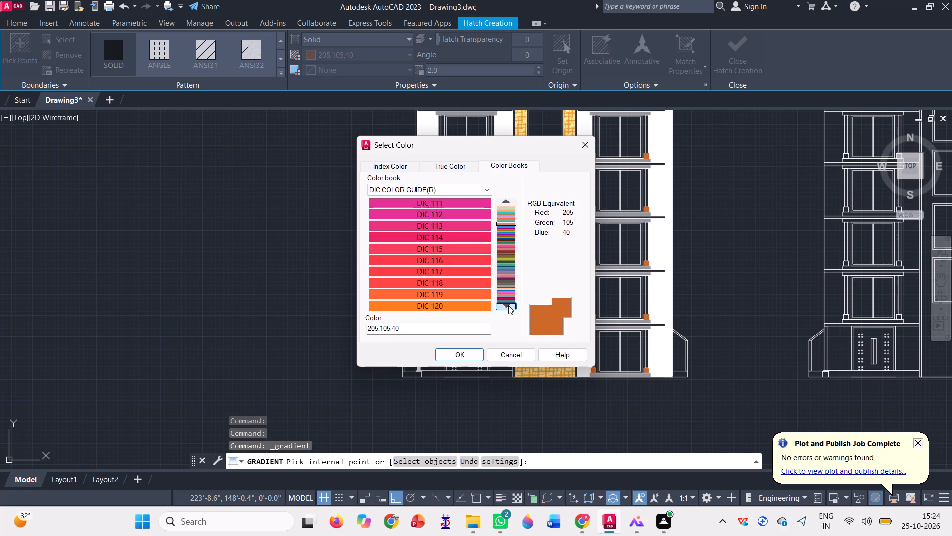
pyautogui.click(508, 305)
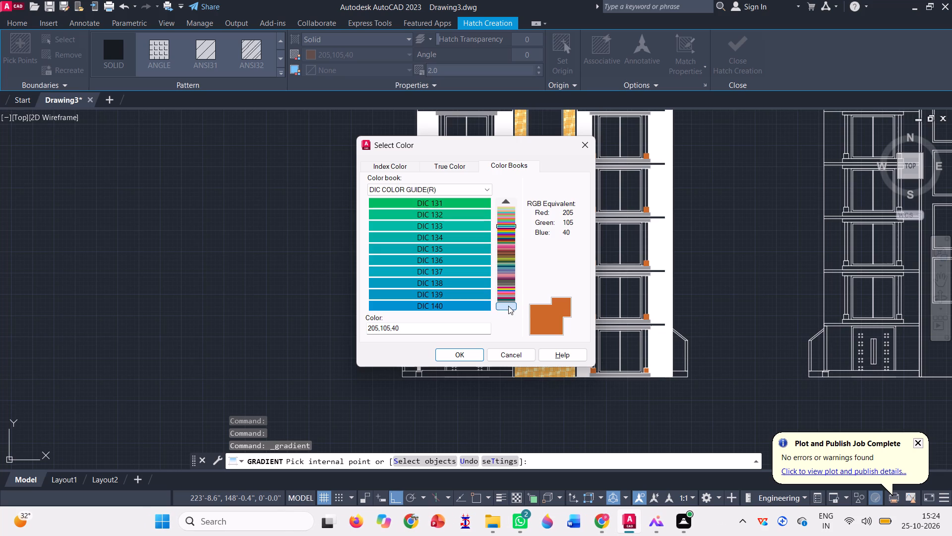
pyautogui.click(508, 306)
pyautogui.click(508, 306)
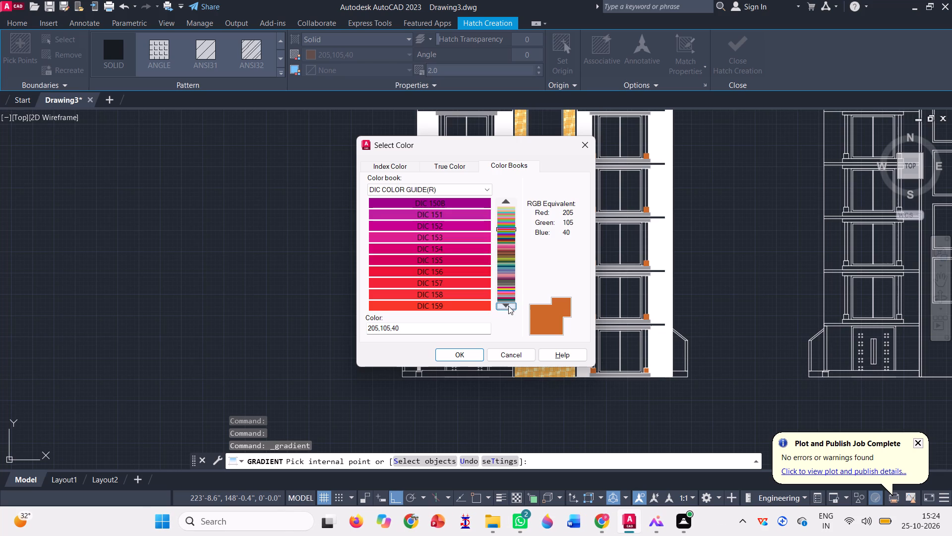
pyautogui.click(508, 306)
pyautogui.click(508, 306)
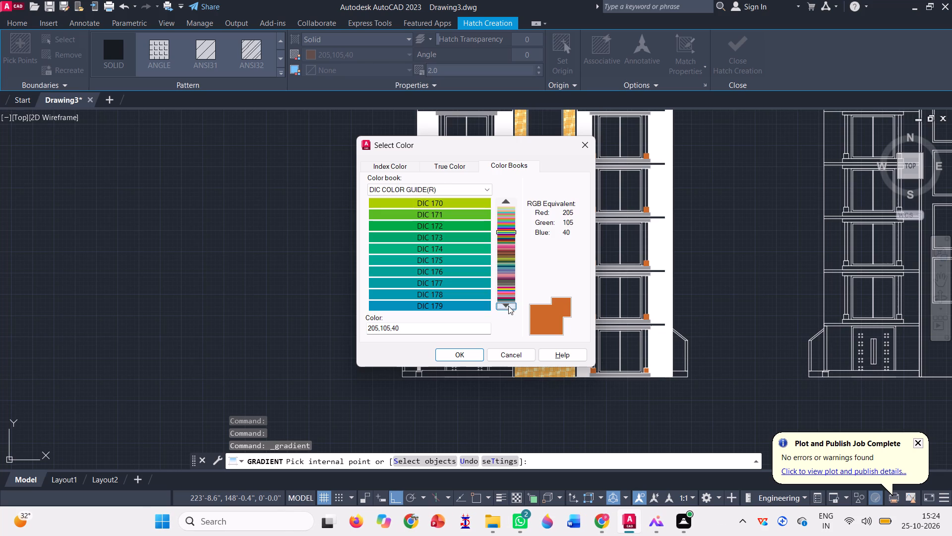
pyautogui.click(508, 306)
pyautogui.click(508, 306)
pyautogui.click(508, 306)
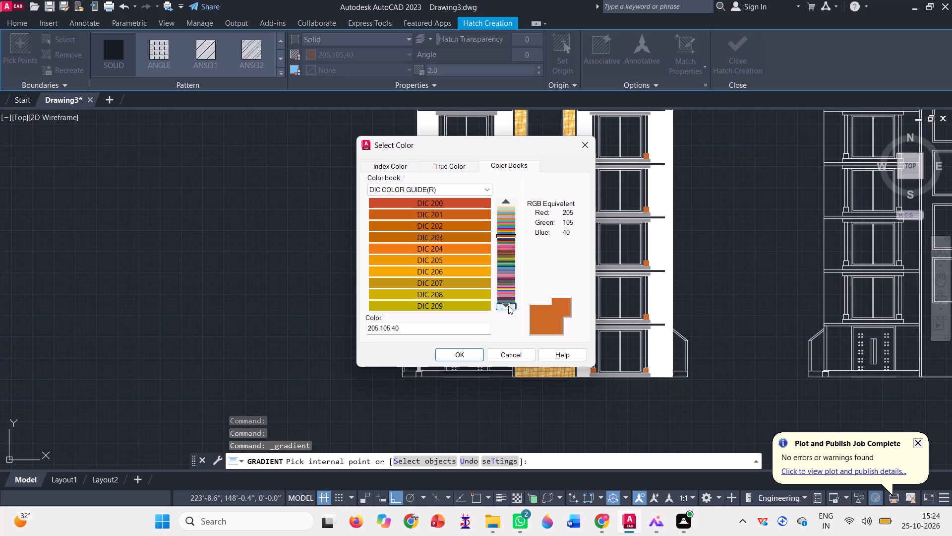
pyautogui.click(508, 306)
pyautogui.click(508, 306)
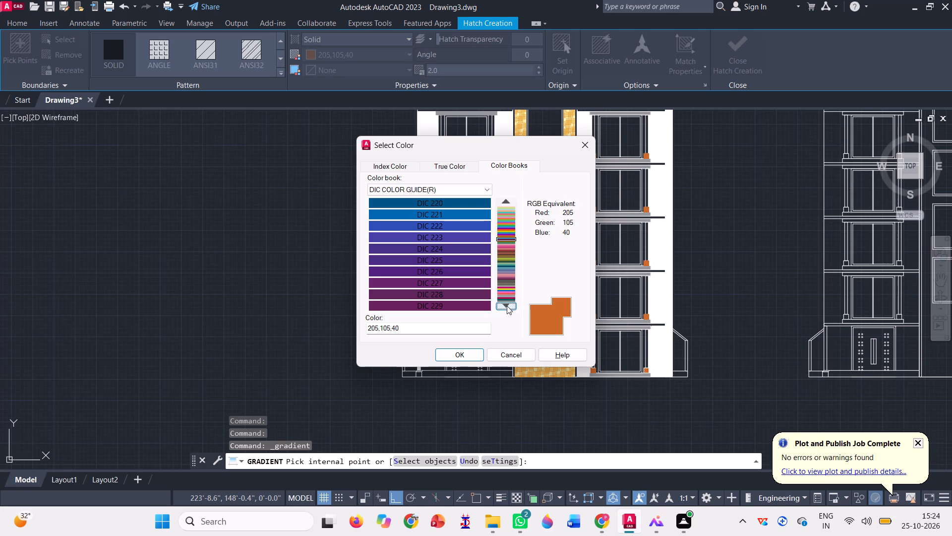
pyautogui.click(507, 306)
pyautogui.click(507, 306)
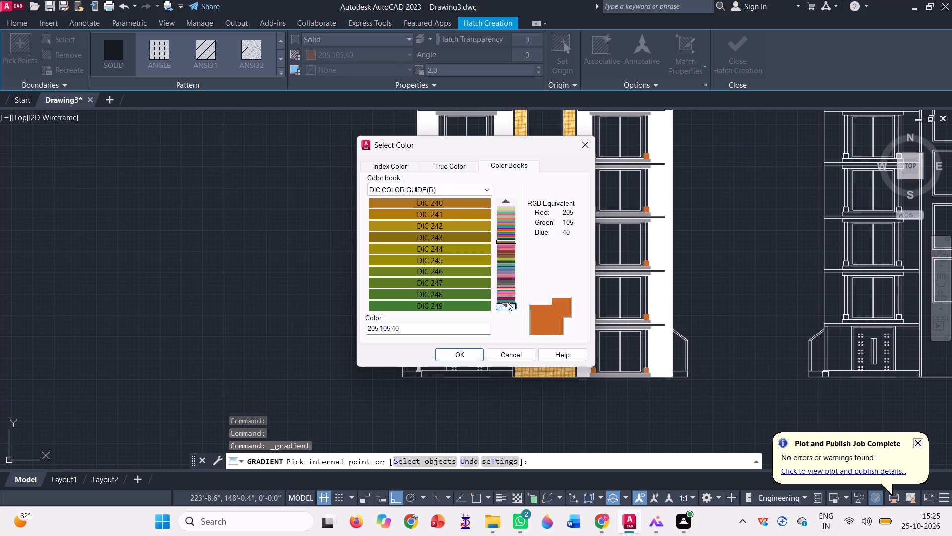
pyautogui.click(506, 305)
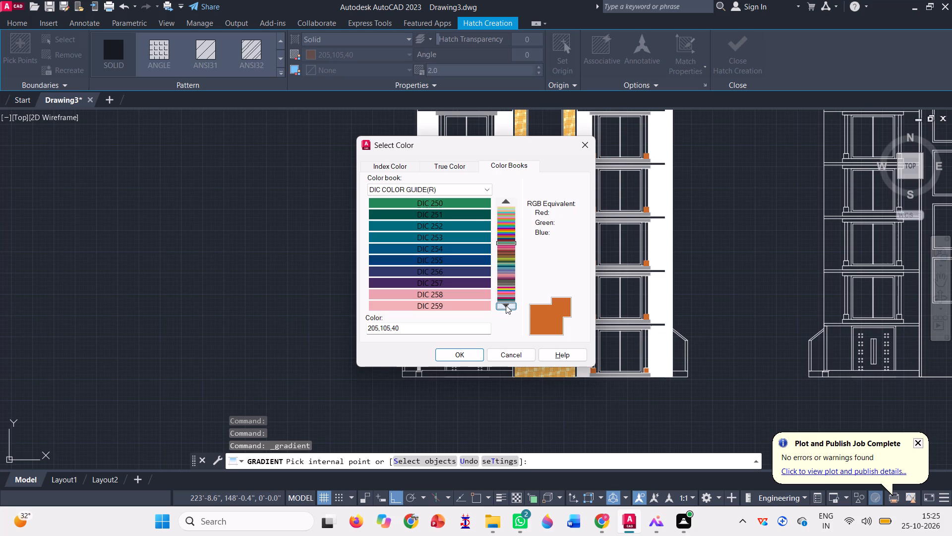
pyautogui.click(506, 304)
pyautogui.click(506, 304)
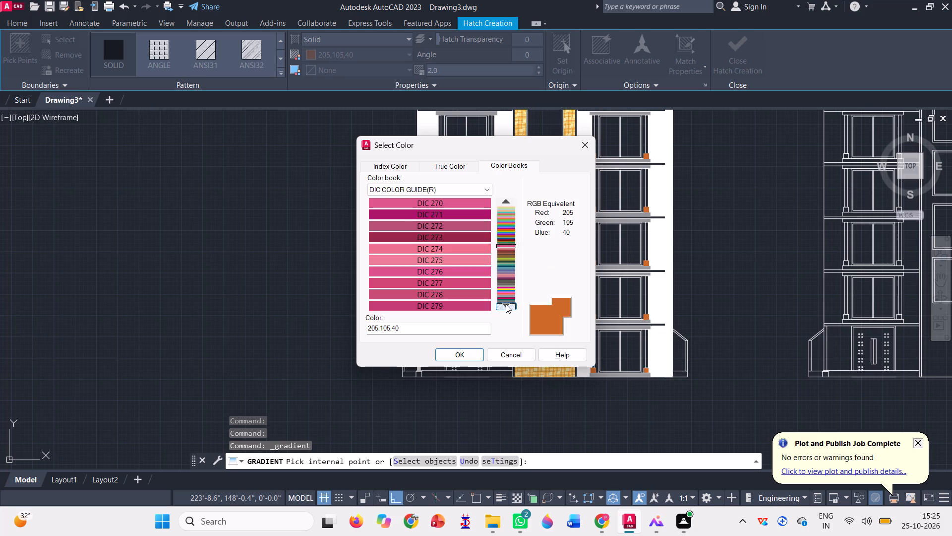
pyautogui.click(506, 304)
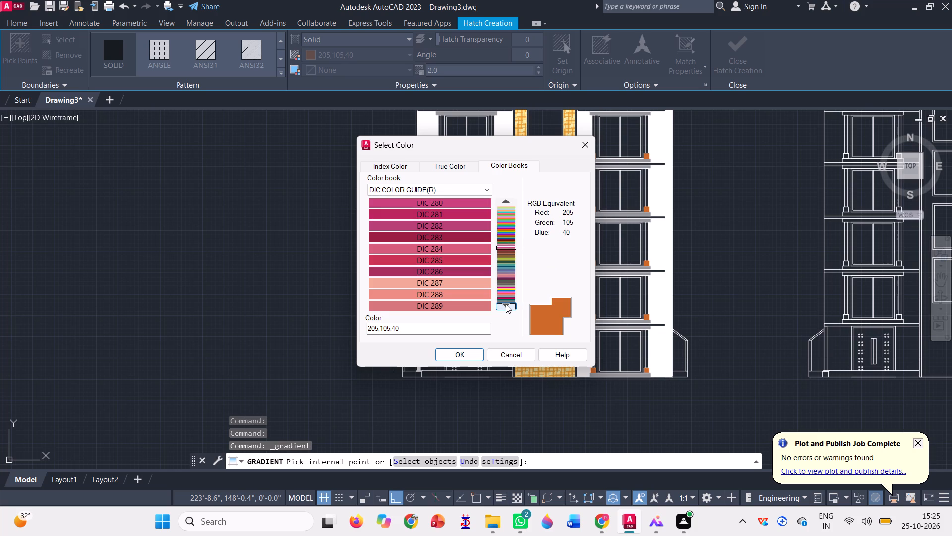
pyautogui.click(506, 304)
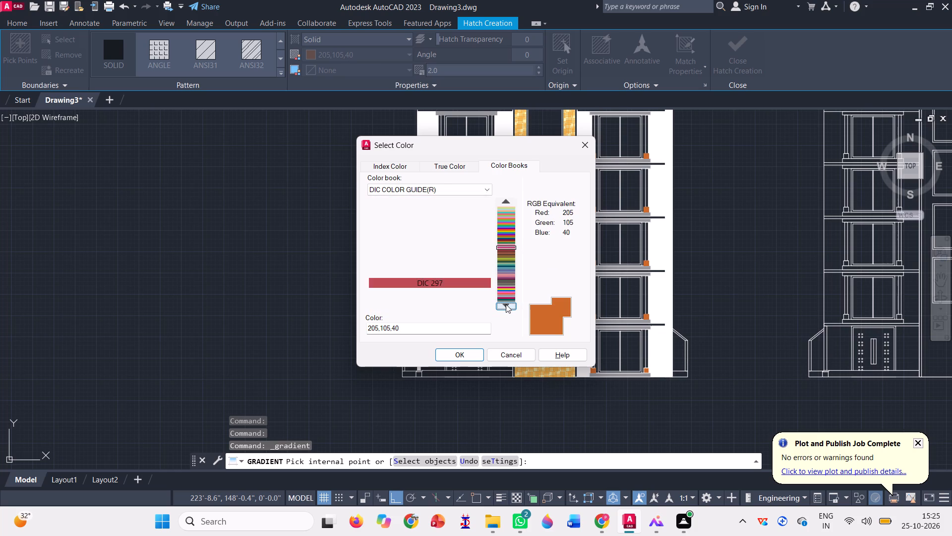
pyautogui.click(504, 307)
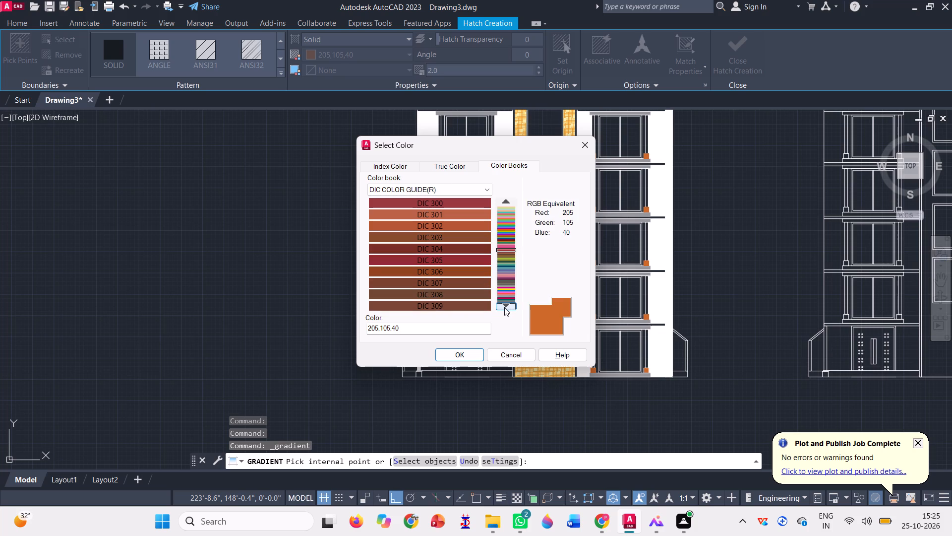
pyautogui.click(504, 307)
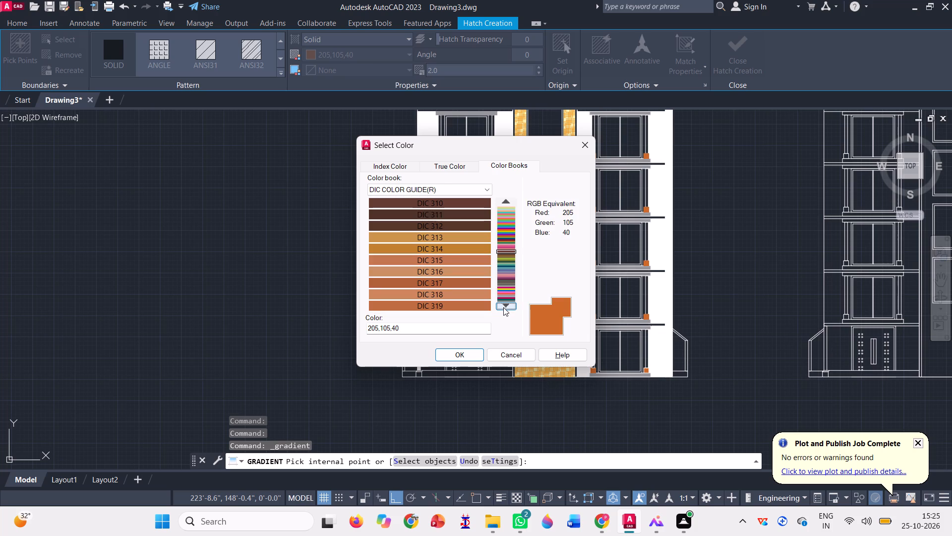
pyautogui.click(477, 278)
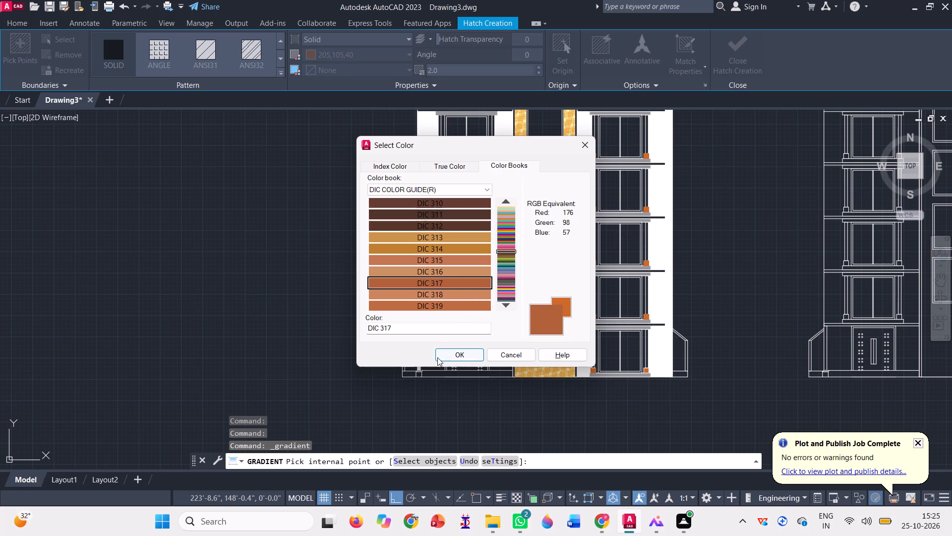
pyautogui.click(454, 350)
# Fill the plinth strip below the entrance door, the side wall's base and the small bevelled block between them with solid DIC 317.
pyautogui.scroll(2, 441, 367)
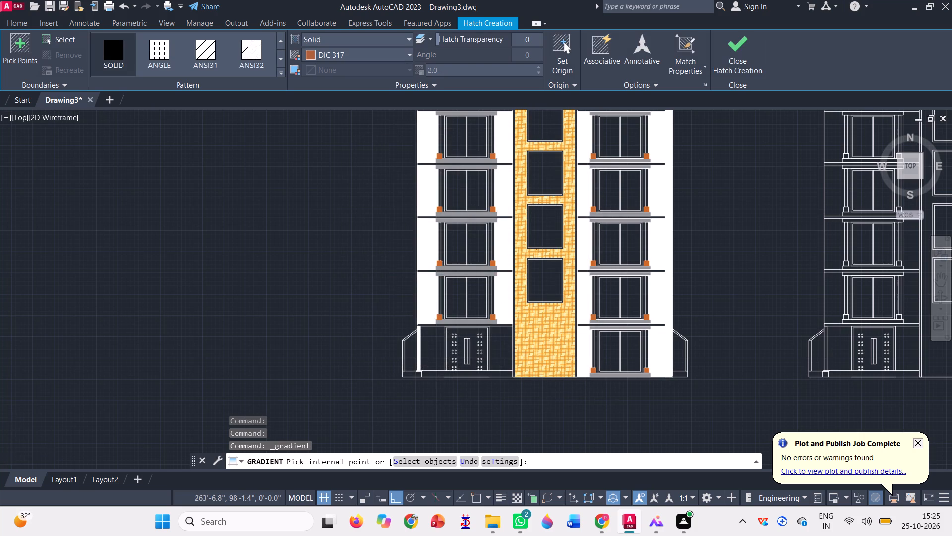
pyautogui.scroll(1, 441, 367)
pyautogui.click(398, 388)
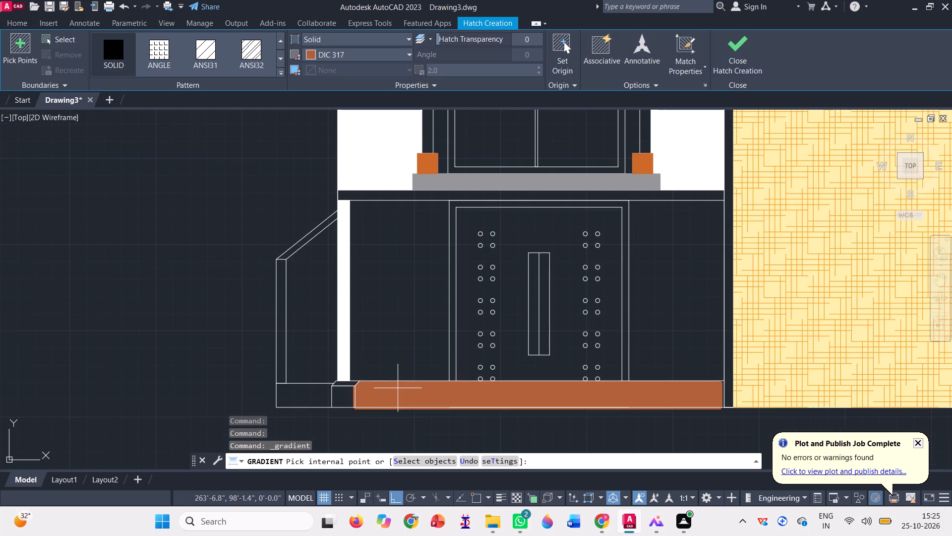
pyautogui.scroll(-2, 464, 357)
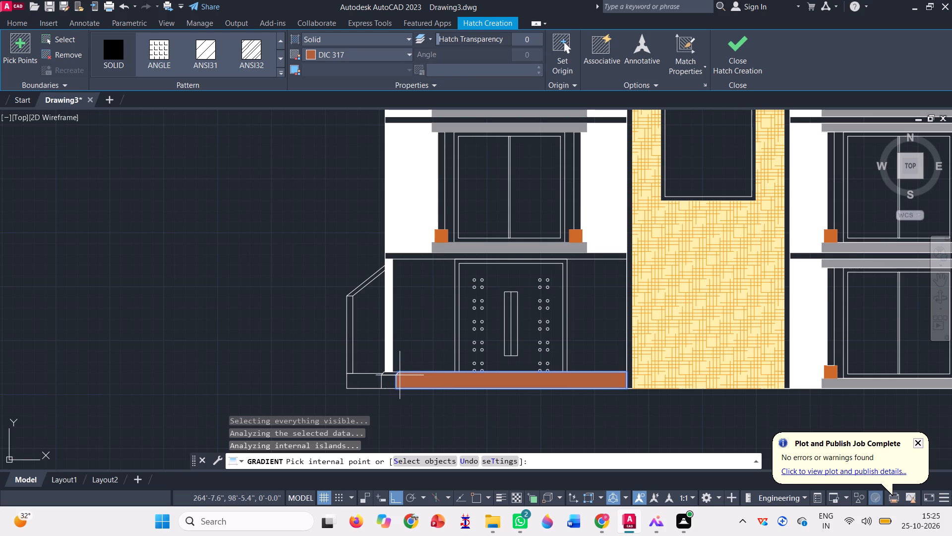
pyautogui.click(370, 378)
pyautogui.scroll(1, 384, 369)
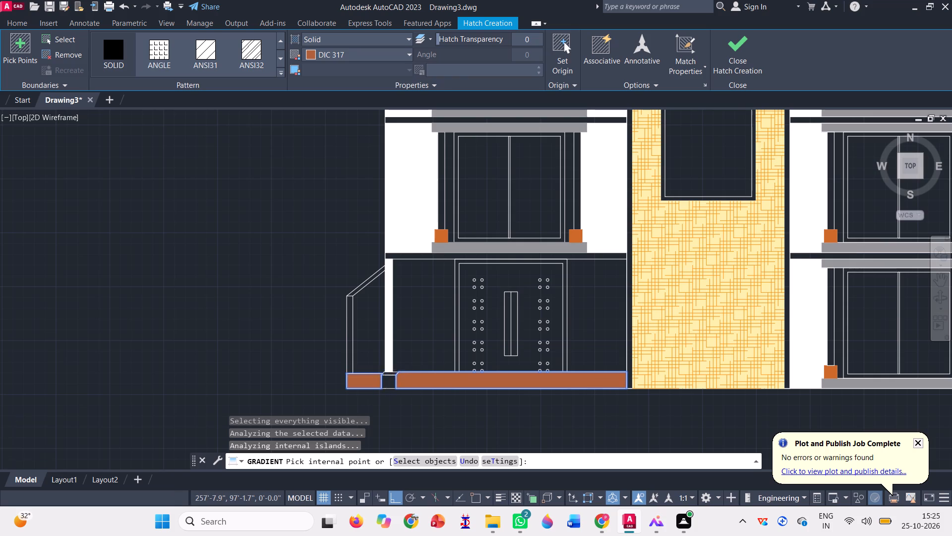
pyautogui.scroll(1, 384, 368)
pyautogui.click(382, 389)
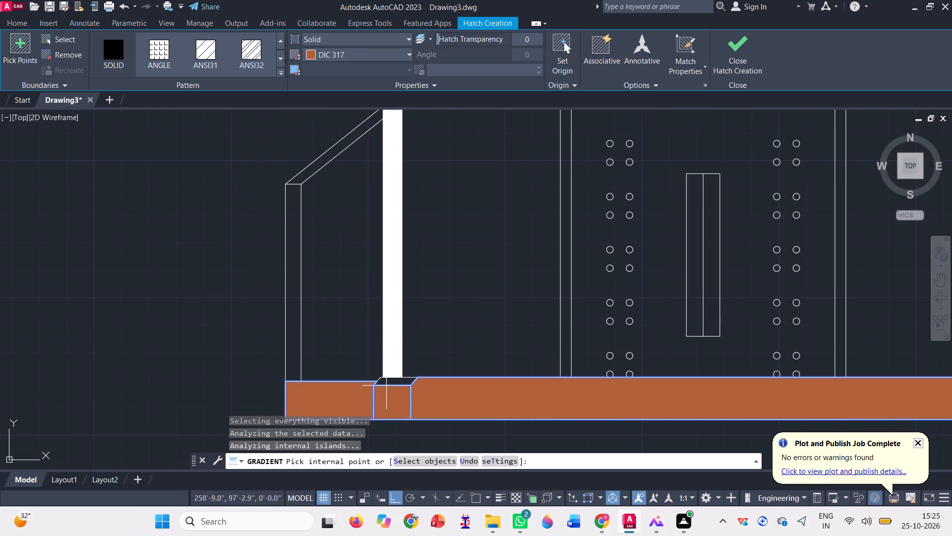
pyautogui.click(390, 381)
# Fill the sloped side wall beside the entrance, including its sloping top band and outer vertical strip, with the solid DIC 317 hatch.
pyautogui.scroll(-1, 400, 378)
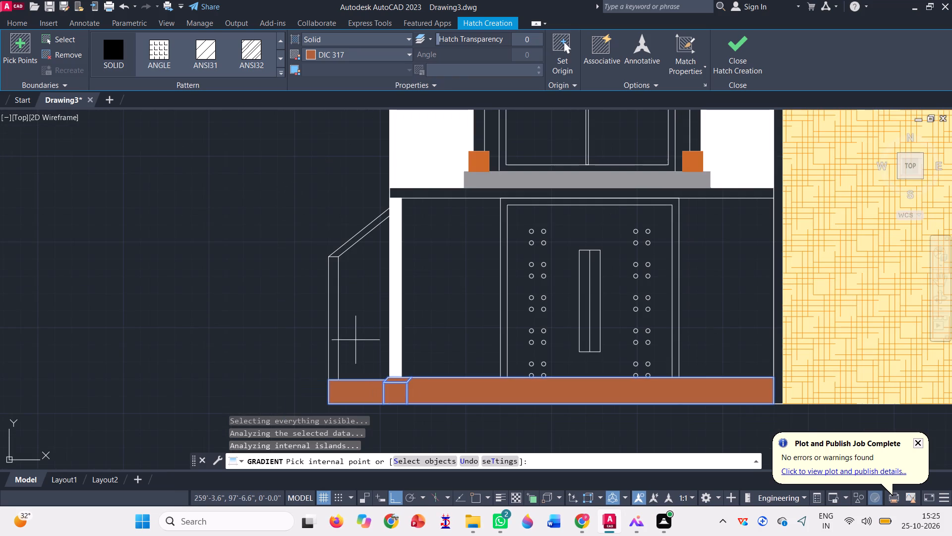
pyautogui.click(365, 301)
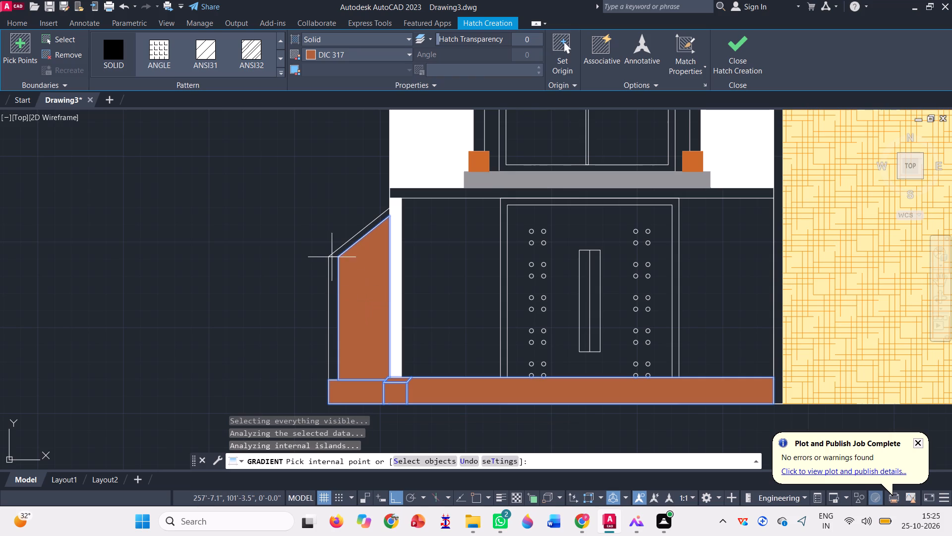
pyautogui.scroll(3, 321, 238)
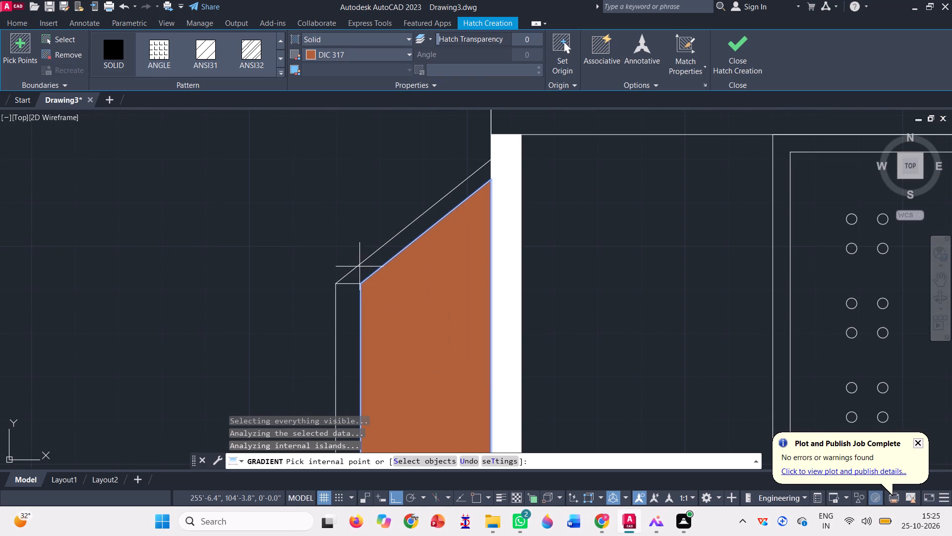
pyautogui.click(365, 269)
pyautogui.scroll(-3, 358, 235)
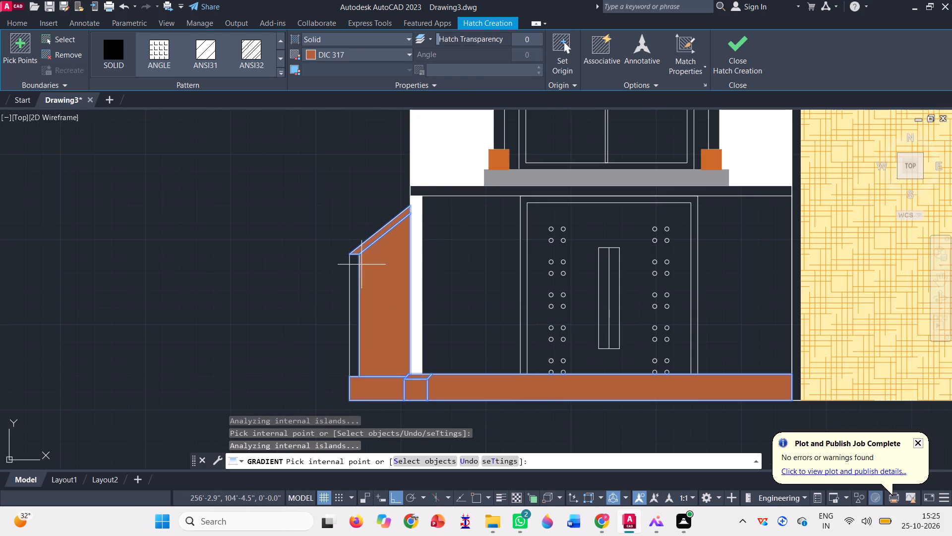
pyautogui.click(356, 273)
pyautogui.scroll(-3, 319, 282)
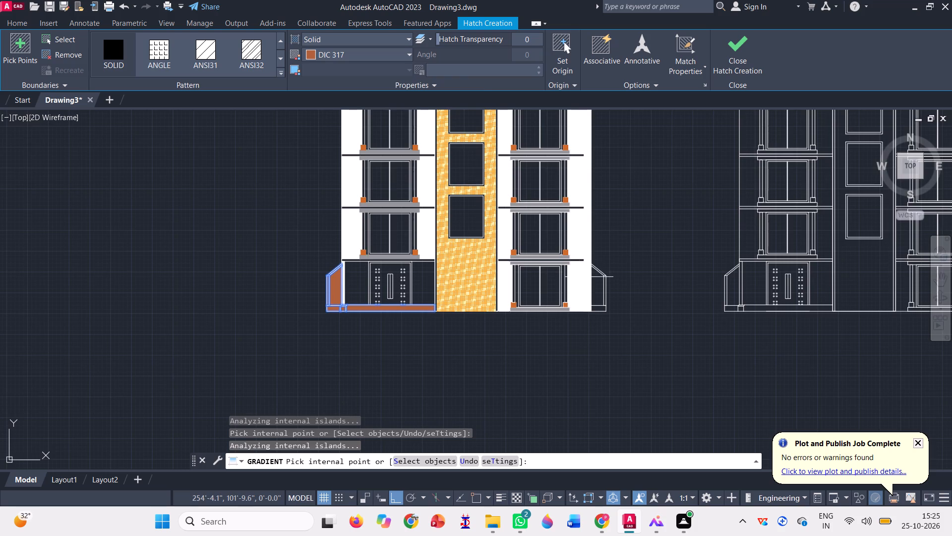
# Fill the sloped side wall at the facade end opposite the entrance, including its top band, outer strip and base, with solid DIC 317.
pyautogui.scroll(3, 590, 275)
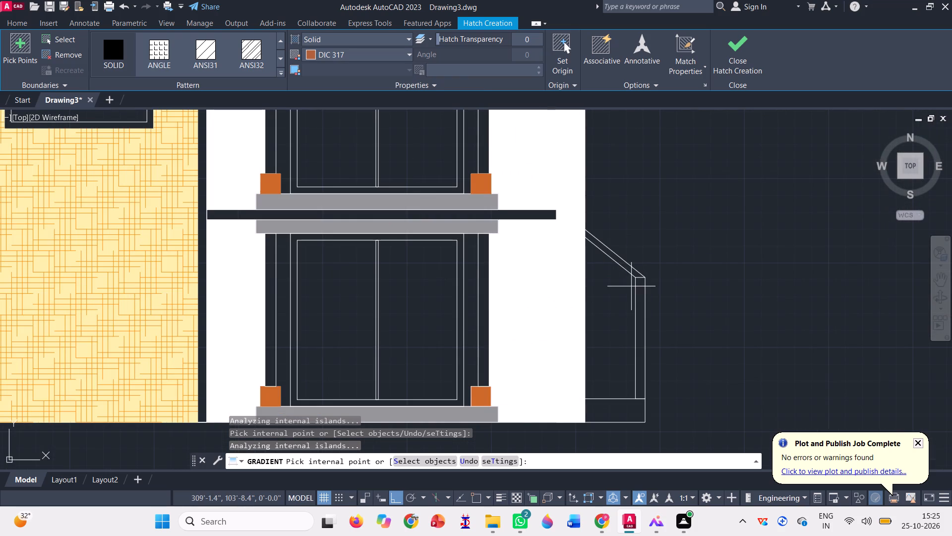
pyautogui.click(634, 290)
pyautogui.scroll(2, 640, 272)
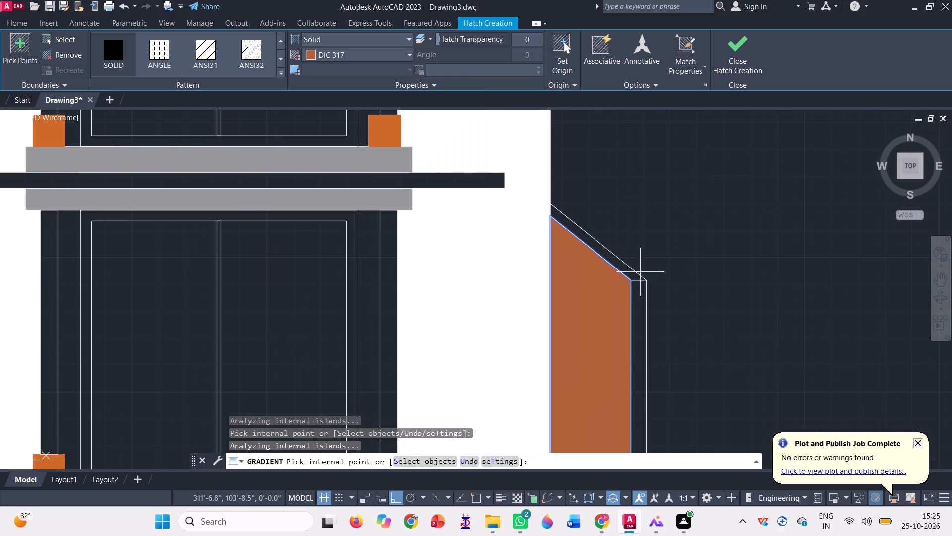
pyautogui.click(626, 273)
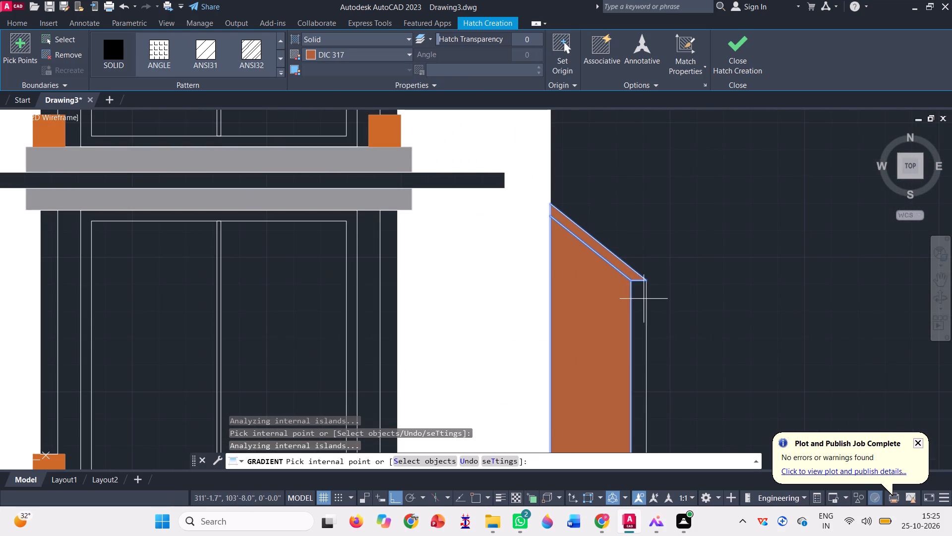
pyautogui.click(640, 310)
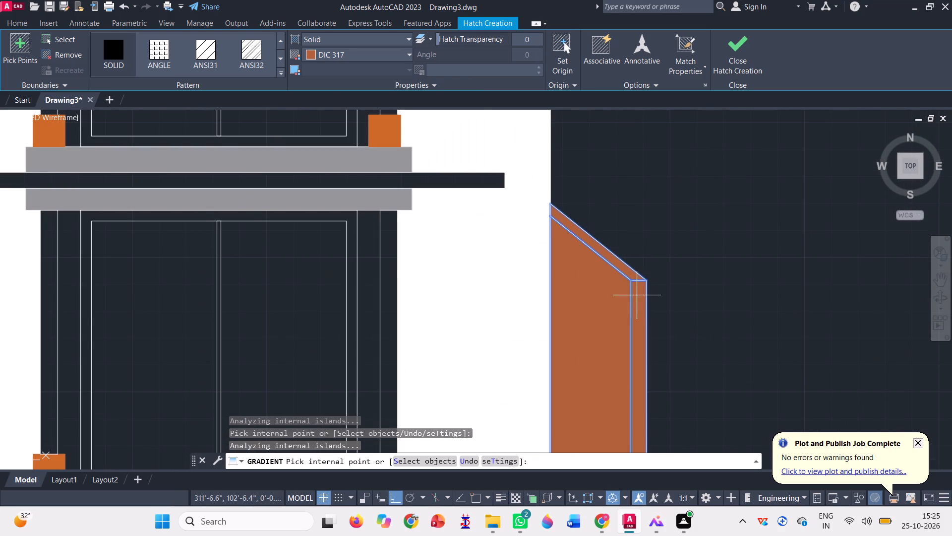
pyautogui.scroll(-2, 635, 288)
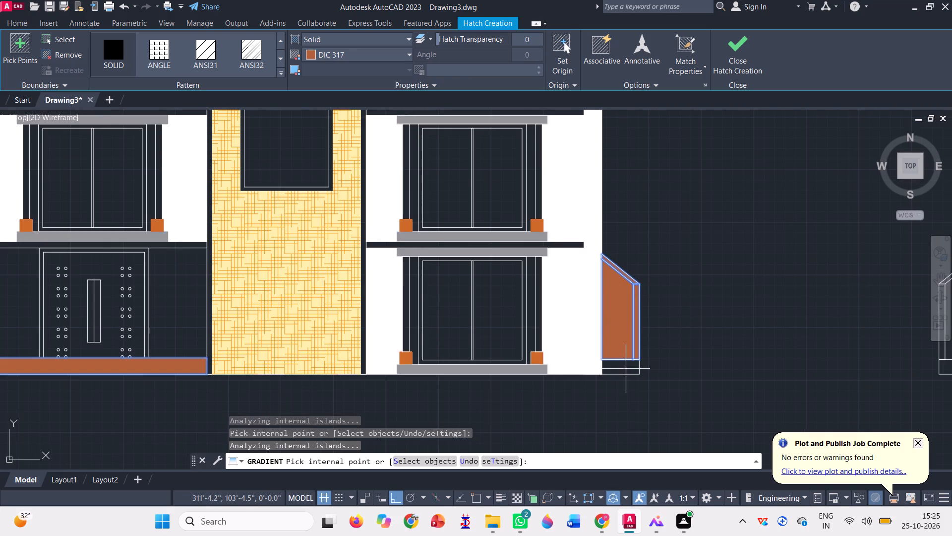
pyautogui.click(626, 367)
pyautogui.scroll(-2, 644, 359)
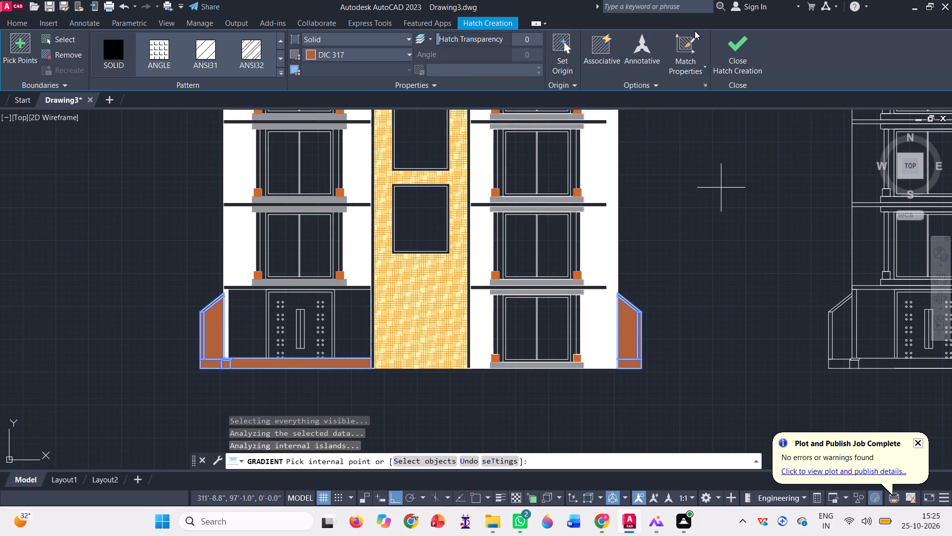
pyautogui.click(740, 47)
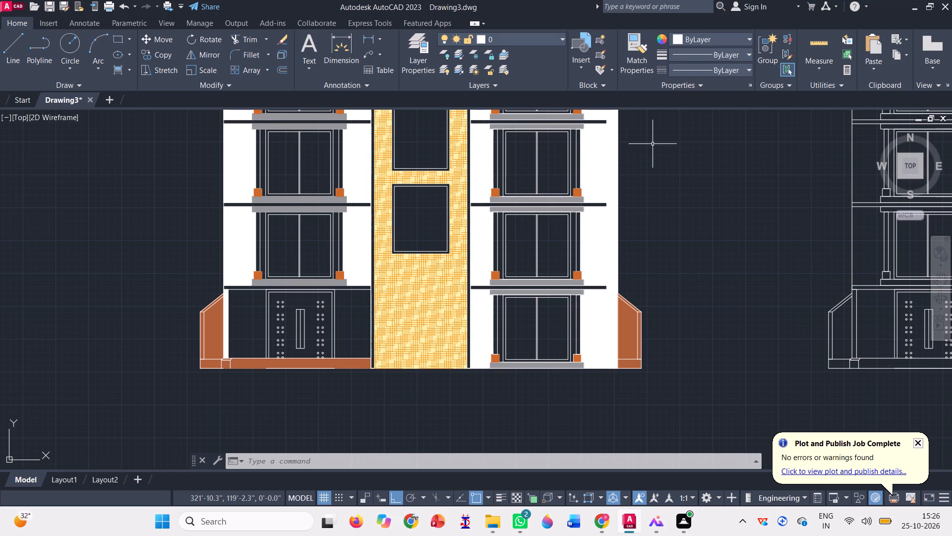
# Start a new hatch with the AR-B816 brick pattern and the colour black 0,0,0.
pyautogui.click(129, 68)
pyautogui.click(131, 83)
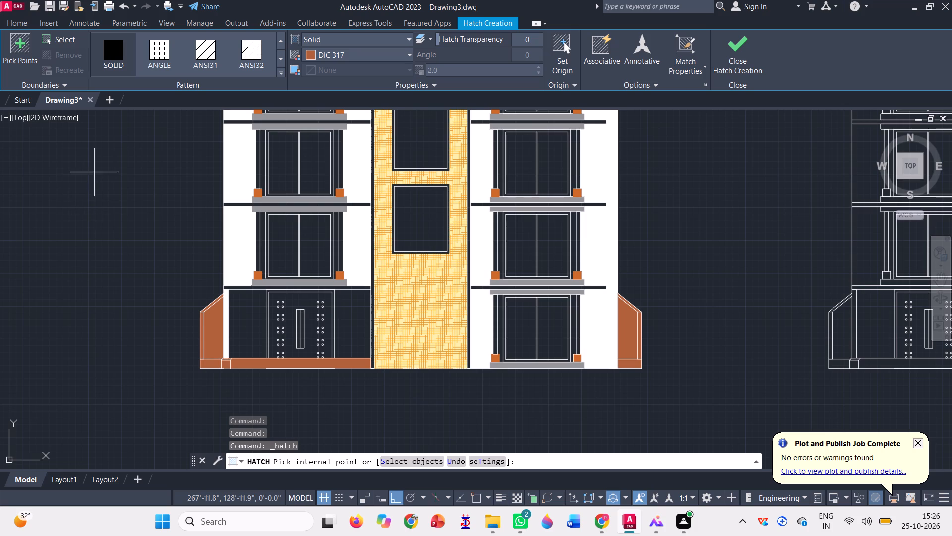
pyautogui.scroll(3, 205, 66)
pyautogui.scroll(-1, 205, 64)
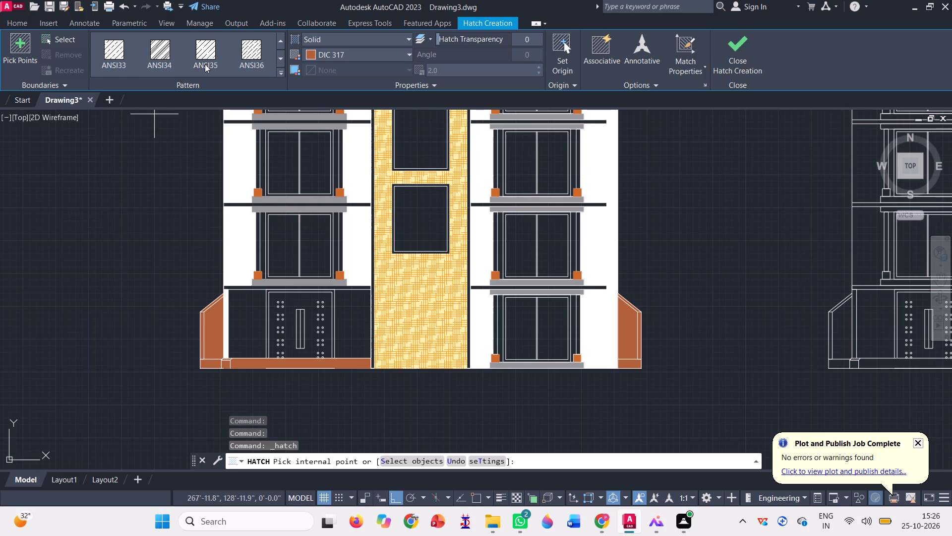
pyautogui.scroll(2, 206, 64)
pyautogui.scroll(-2, 205, 62)
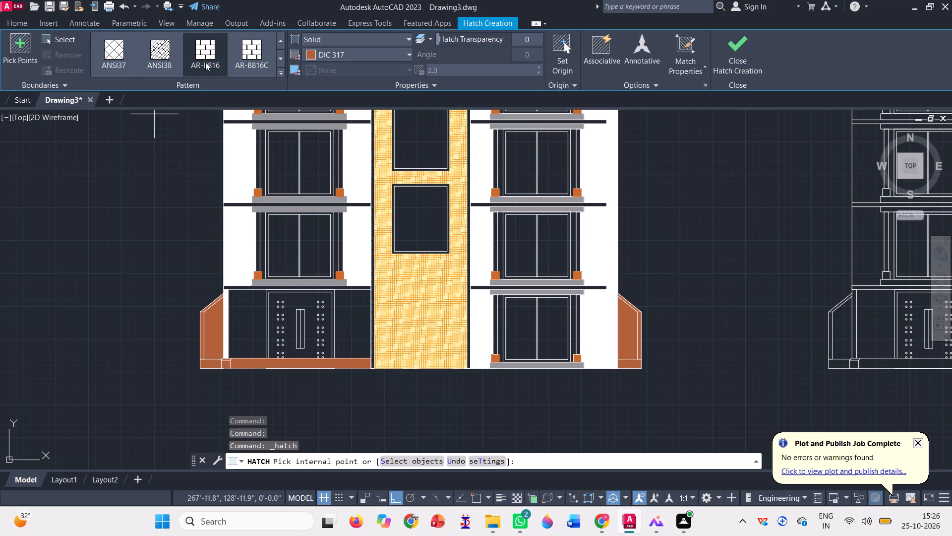
pyautogui.click(209, 50)
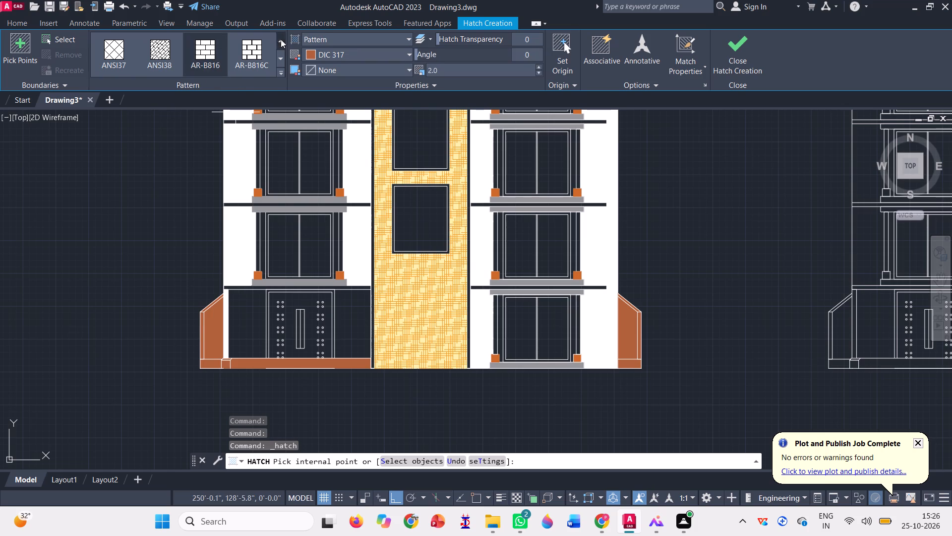
pyautogui.click(325, 52)
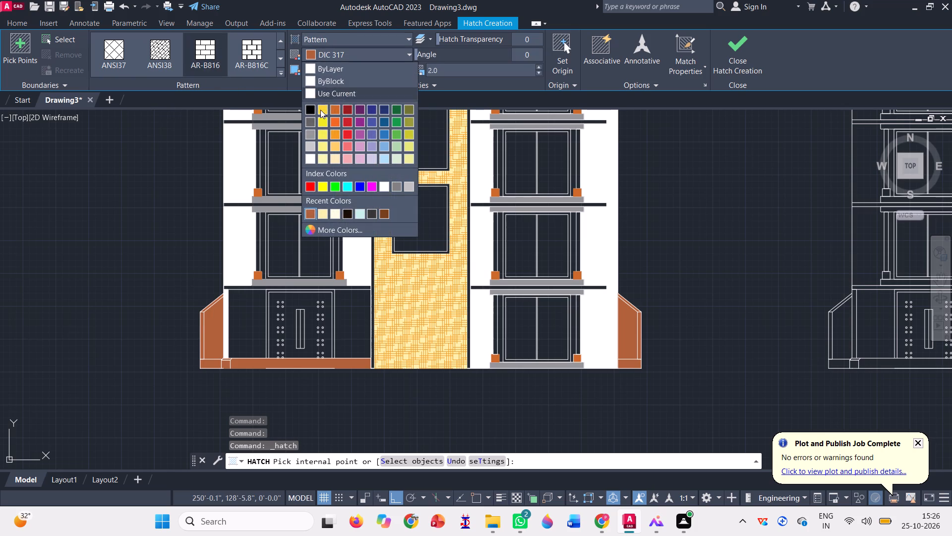
pyautogui.click(312, 109)
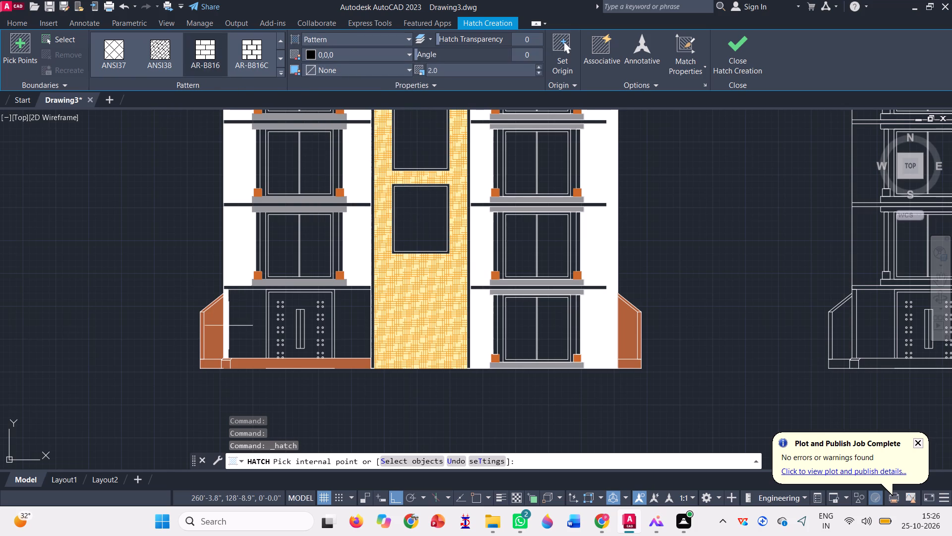
# Apply the black AR-B816 hatch to the entrance-side sloped wall's main panel, sloping top band and outer vertical strip.
pyautogui.scroll(3, 191, 382)
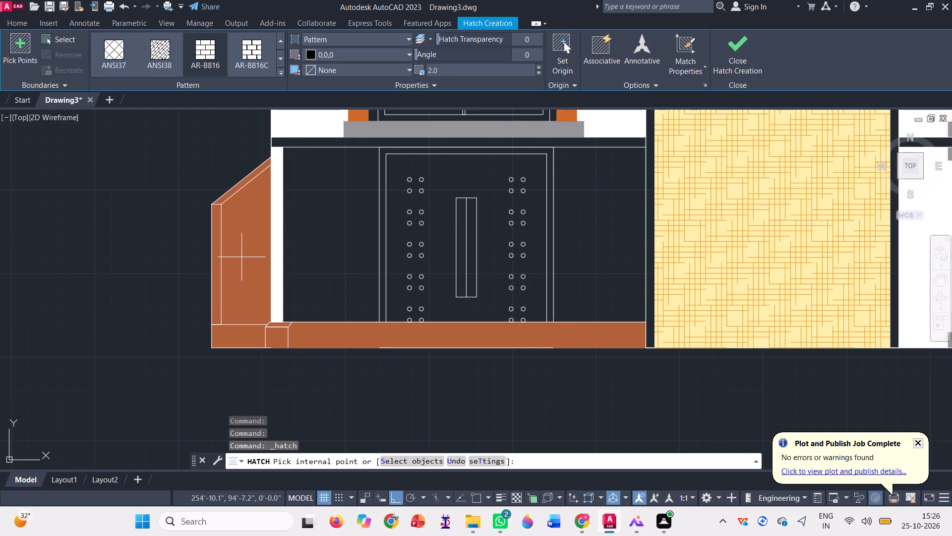
pyautogui.click(244, 253)
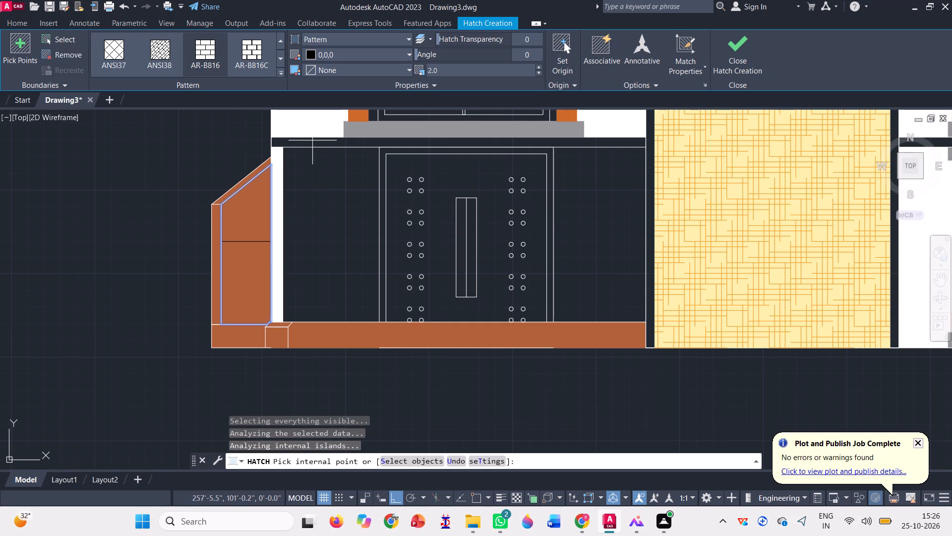
pyautogui.scroll(2, 220, 196)
pyautogui.click(221, 199)
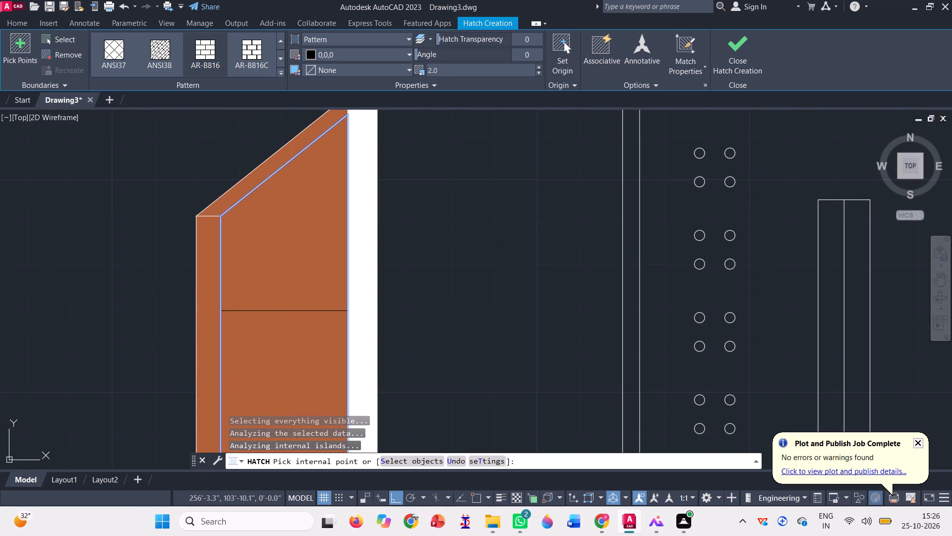
pyautogui.click(204, 305)
pyautogui.scroll(-4, 197, 282)
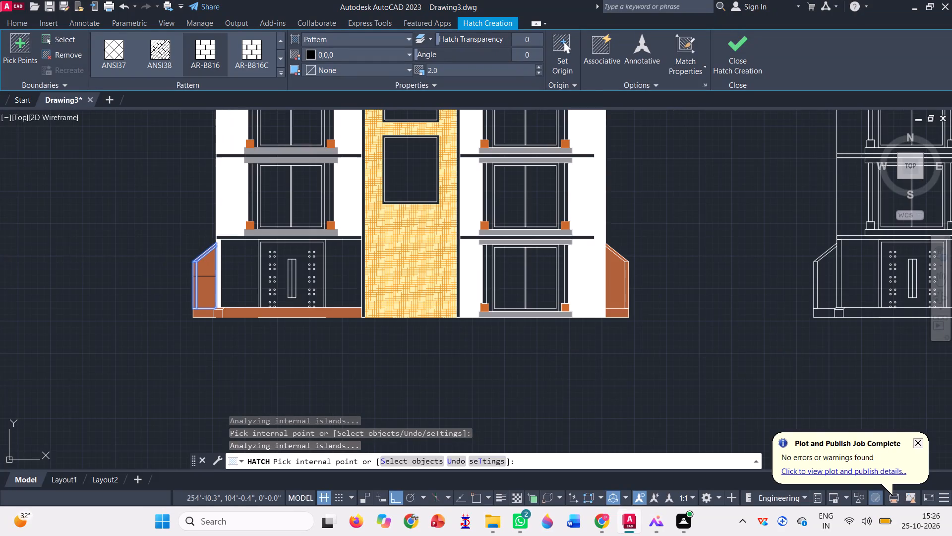
# Apply the black AR-B816 hatch to the opposite sloped wall's main panel, sloping top band and outer vertical strip.
pyautogui.scroll(3, 616, 267)
pyautogui.click(616, 266)
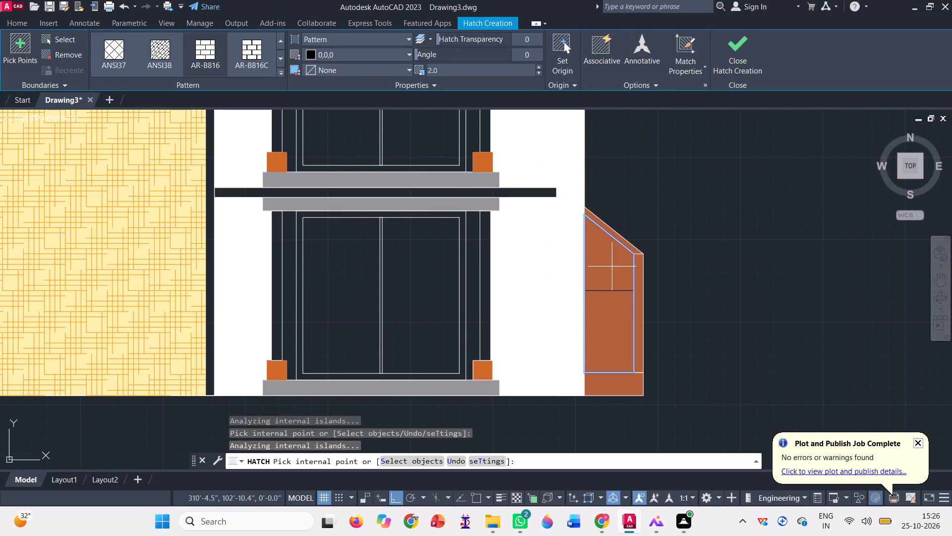
pyautogui.scroll(3, 639, 241)
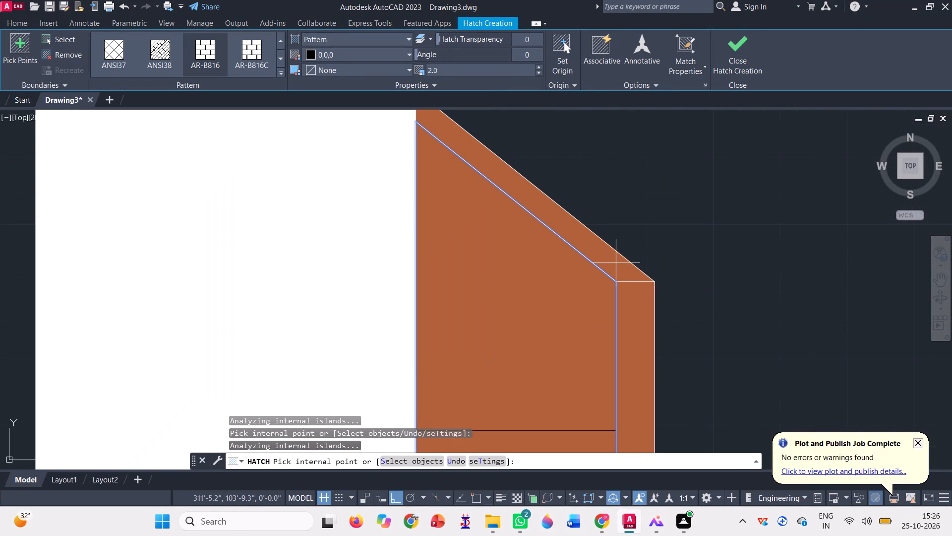
pyautogui.click(616, 263)
pyautogui.scroll(-1, 610, 248)
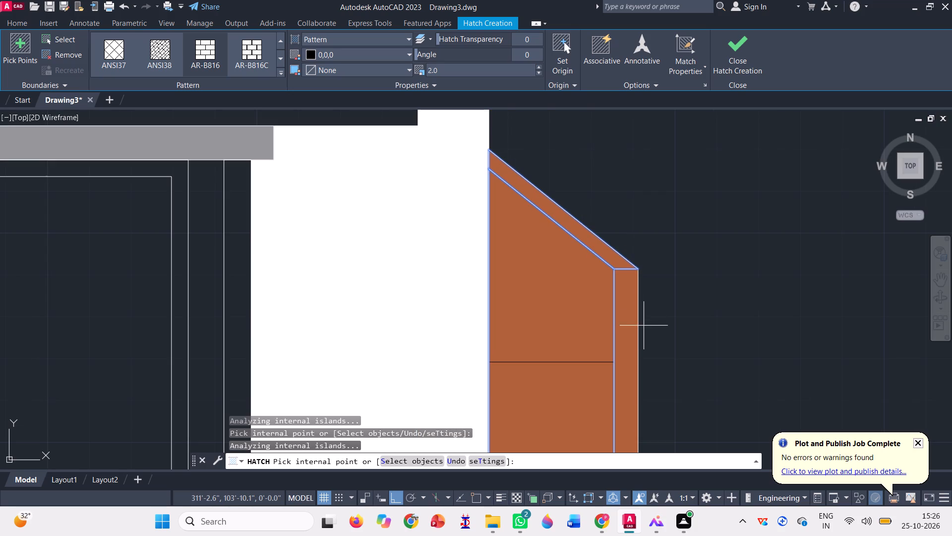
pyautogui.click(628, 318)
pyautogui.scroll(-2, 628, 315)
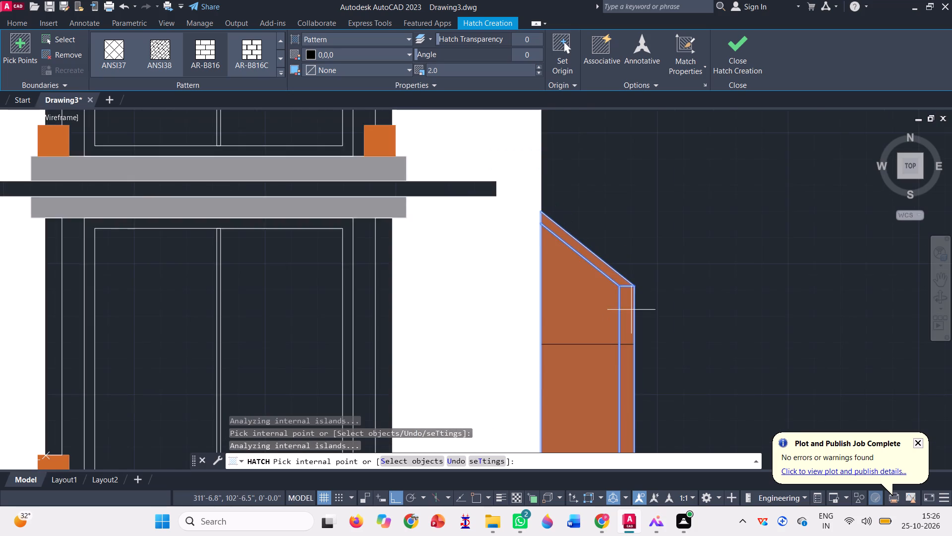
pyautogui.scroll(-1, 631, 310)
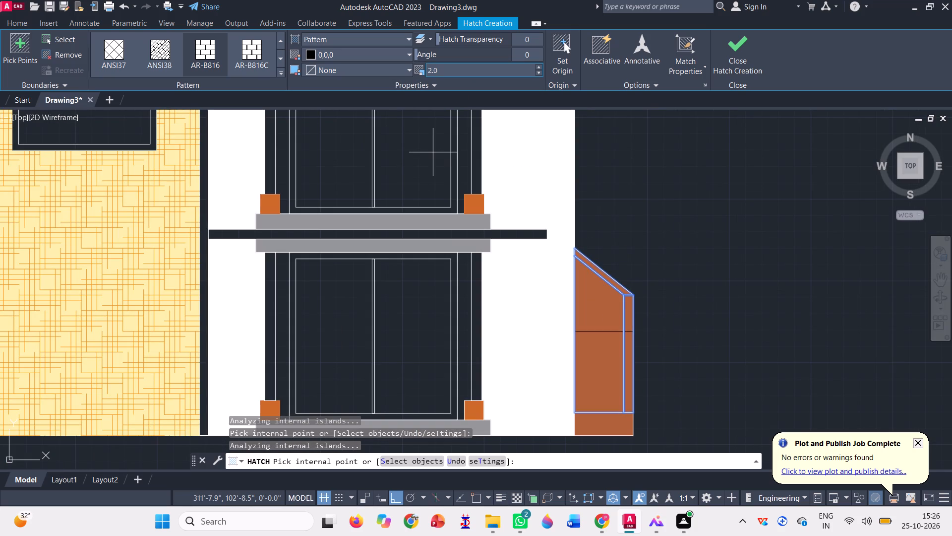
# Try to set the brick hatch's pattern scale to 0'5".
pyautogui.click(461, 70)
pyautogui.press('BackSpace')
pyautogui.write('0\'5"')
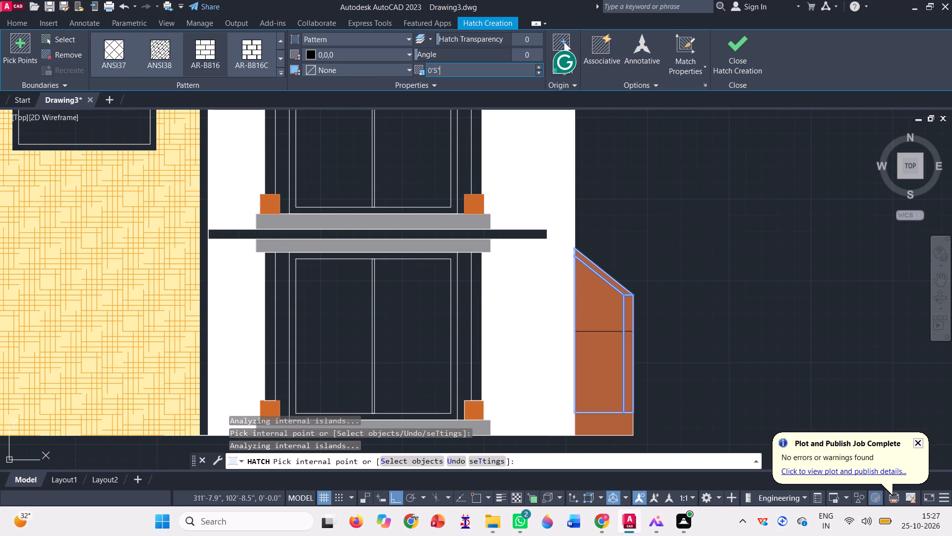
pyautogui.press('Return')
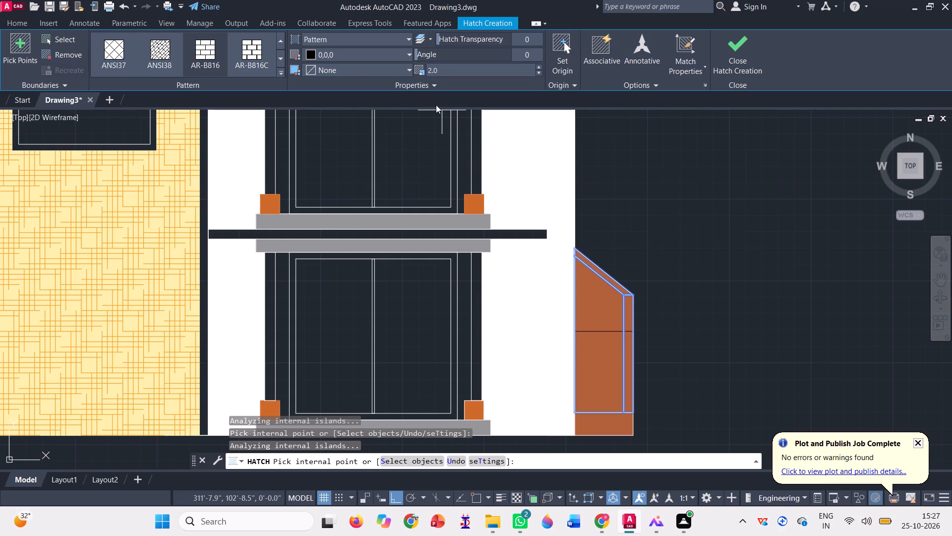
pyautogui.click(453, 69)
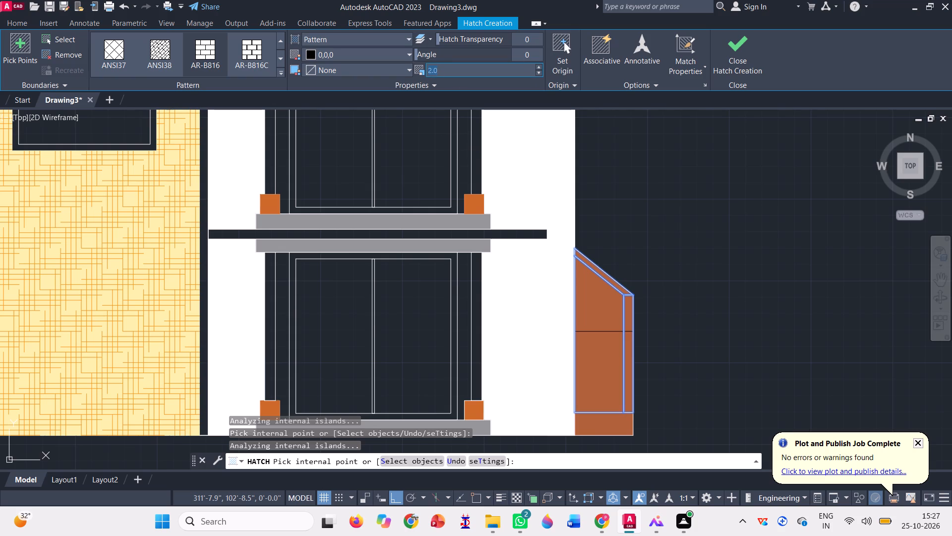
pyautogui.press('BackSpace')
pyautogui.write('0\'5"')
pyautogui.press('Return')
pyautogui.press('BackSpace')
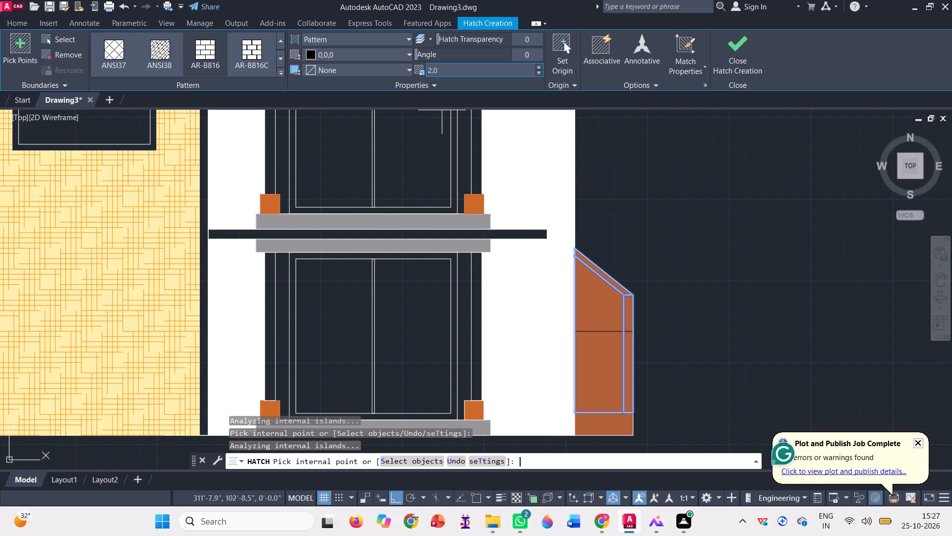
# Set the brick hatch's pattern scale to 0.9.
pyautogui.click(540, 70)
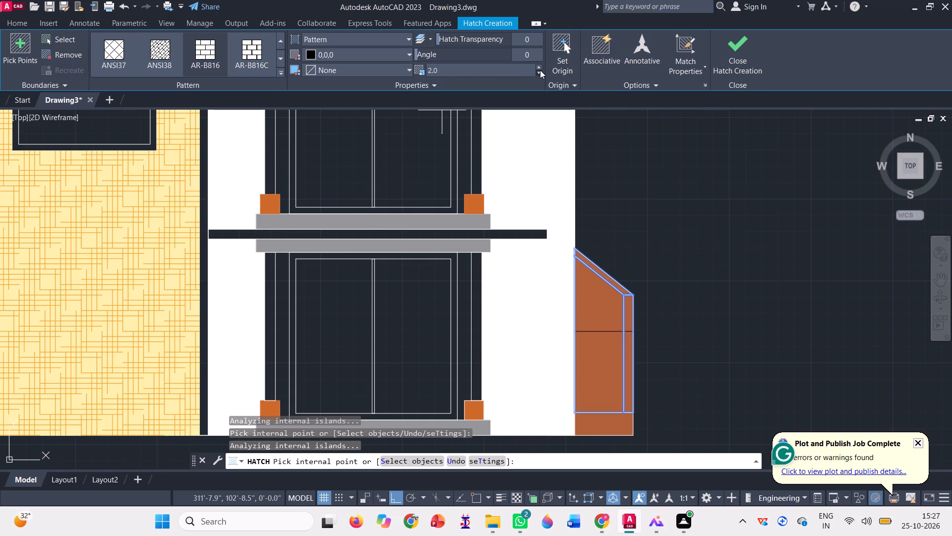
pyautogui.tripleClick(540, 70)
pyautogui.tripleClick(540, 68)
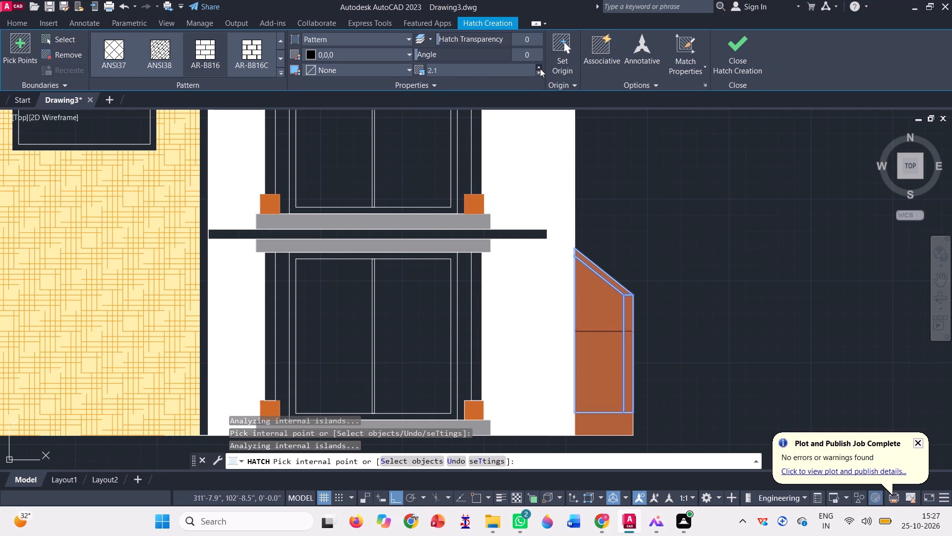
pyautogui.doubleClick(540, 68)
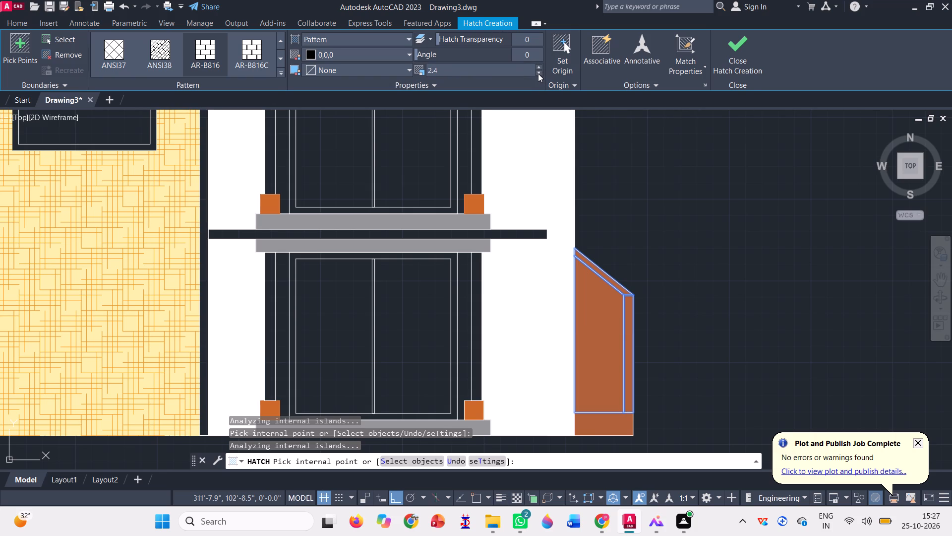
pyautogui.doubleClick(537, 71)
pyautogui.click(537, 71)
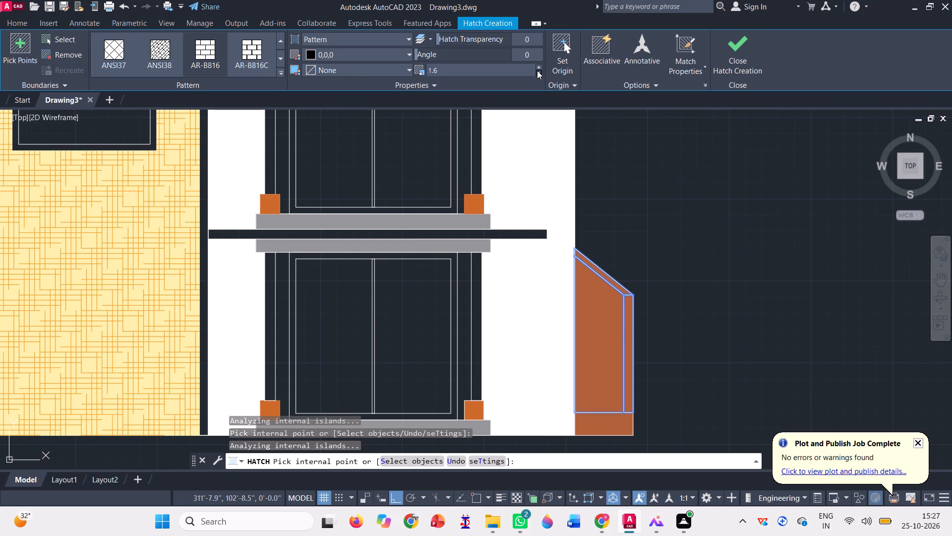
pyautogui.tripleClick(537, 71)
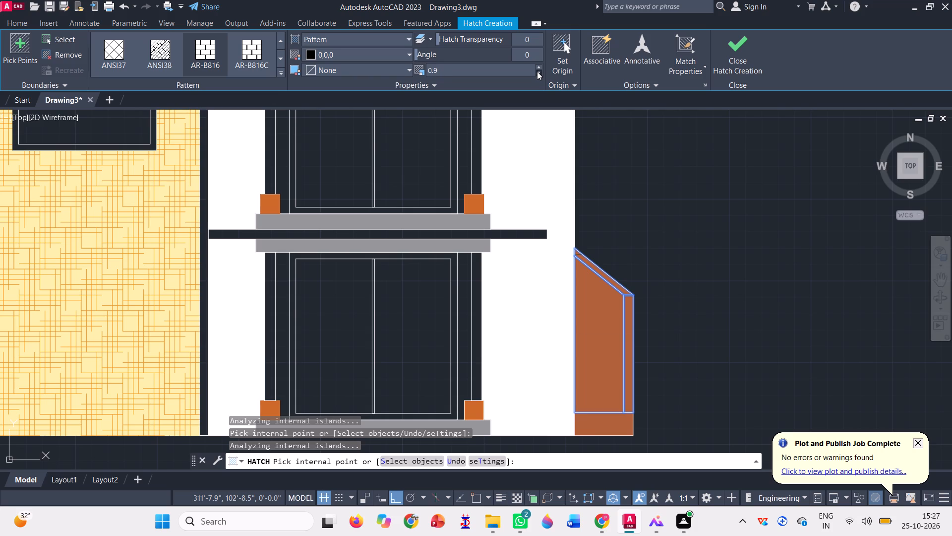
pyautogui.doubleClick(537, 71)
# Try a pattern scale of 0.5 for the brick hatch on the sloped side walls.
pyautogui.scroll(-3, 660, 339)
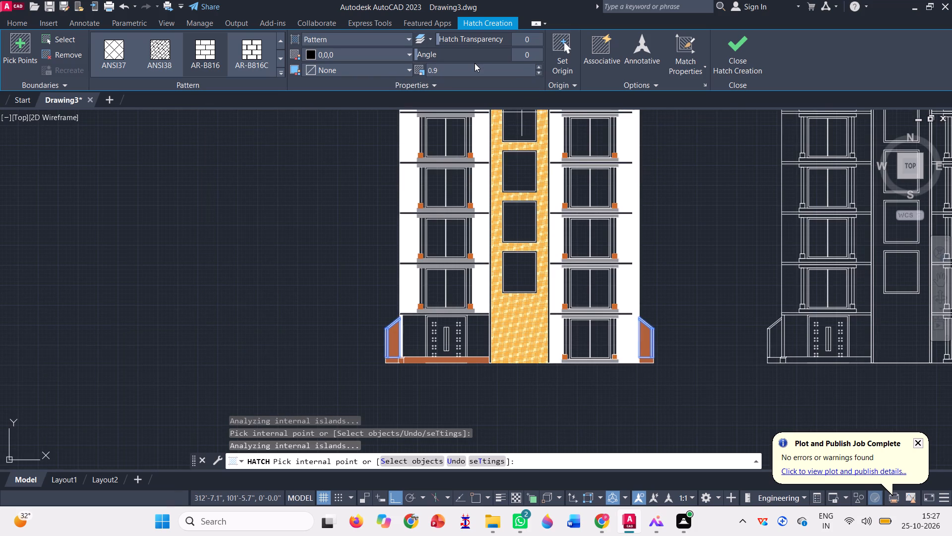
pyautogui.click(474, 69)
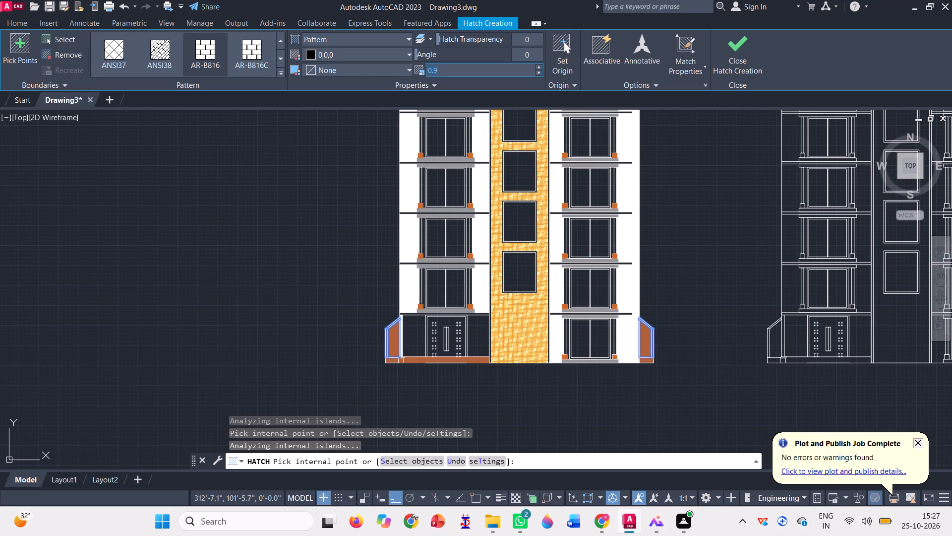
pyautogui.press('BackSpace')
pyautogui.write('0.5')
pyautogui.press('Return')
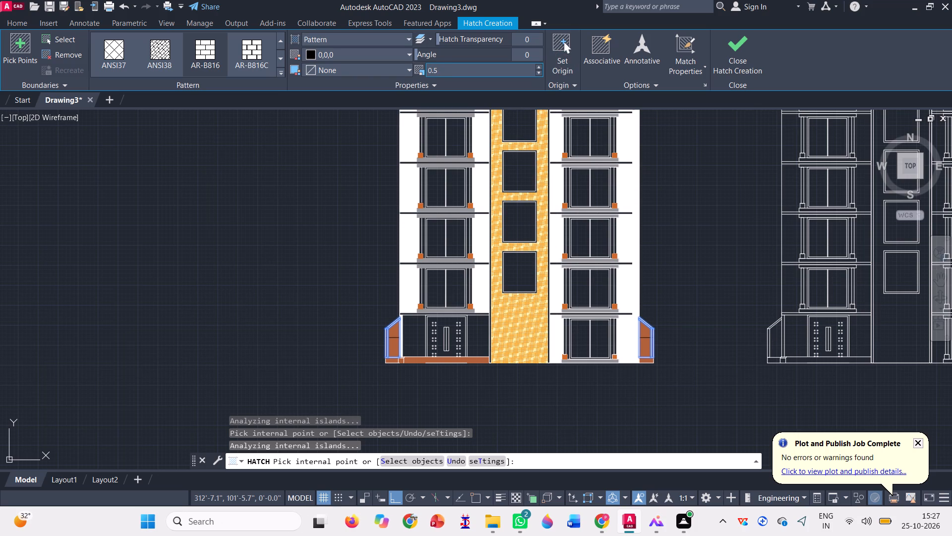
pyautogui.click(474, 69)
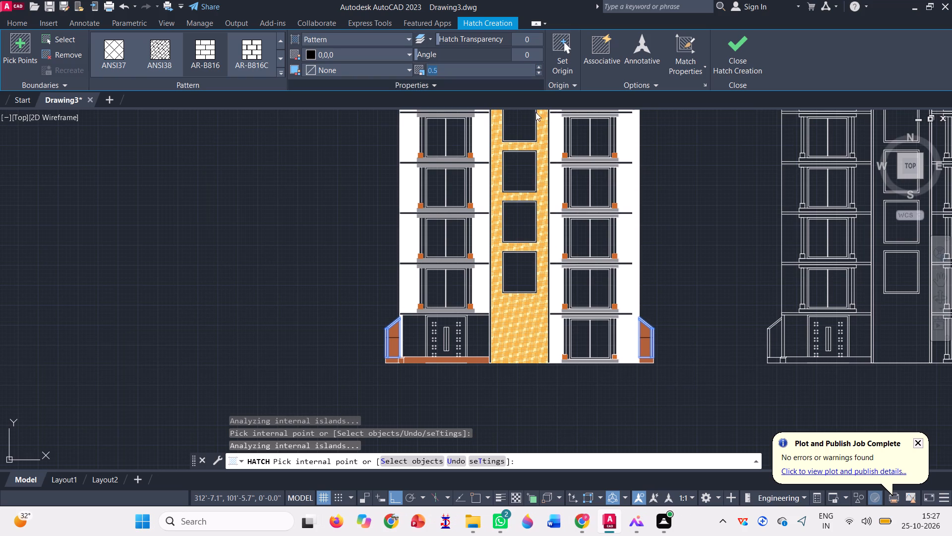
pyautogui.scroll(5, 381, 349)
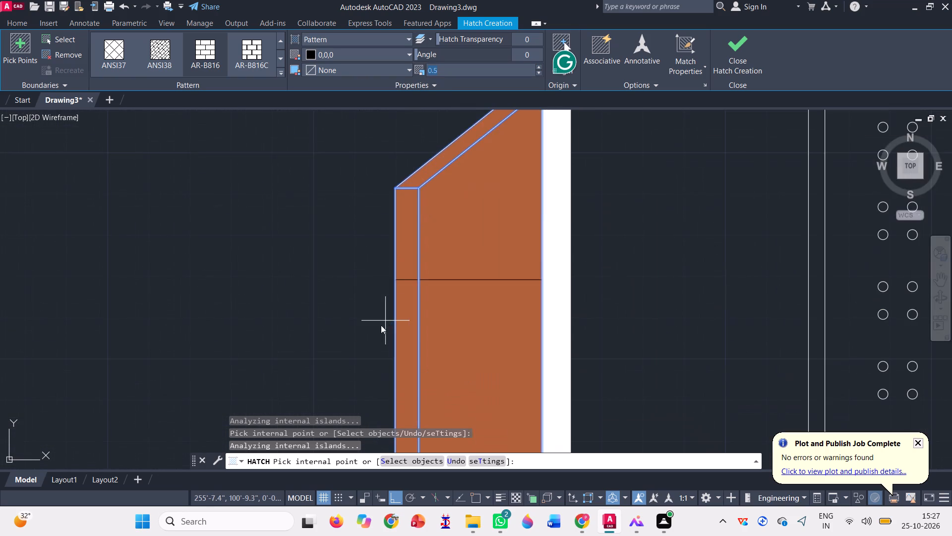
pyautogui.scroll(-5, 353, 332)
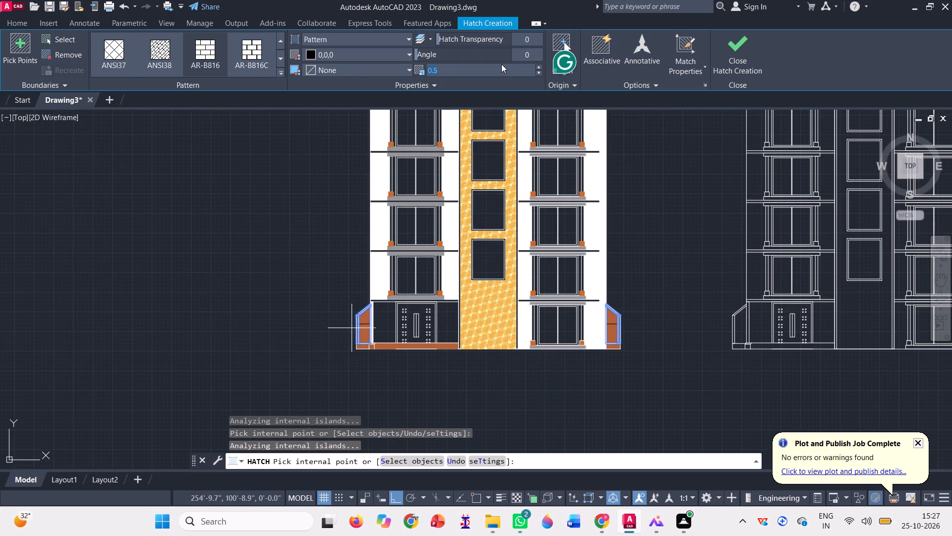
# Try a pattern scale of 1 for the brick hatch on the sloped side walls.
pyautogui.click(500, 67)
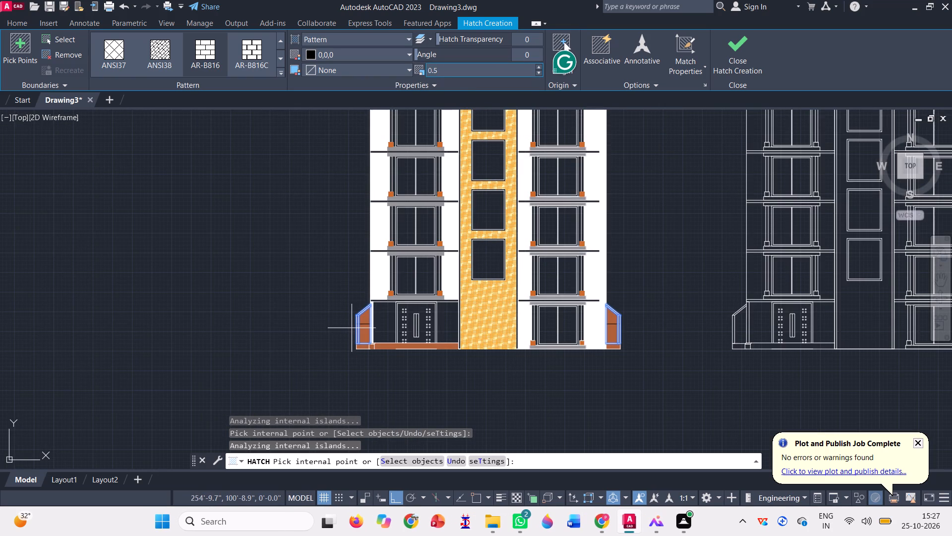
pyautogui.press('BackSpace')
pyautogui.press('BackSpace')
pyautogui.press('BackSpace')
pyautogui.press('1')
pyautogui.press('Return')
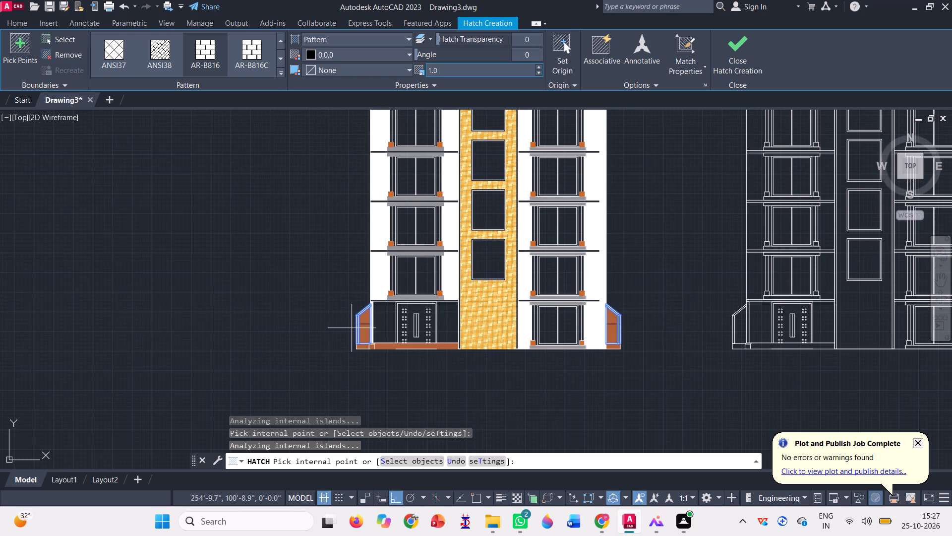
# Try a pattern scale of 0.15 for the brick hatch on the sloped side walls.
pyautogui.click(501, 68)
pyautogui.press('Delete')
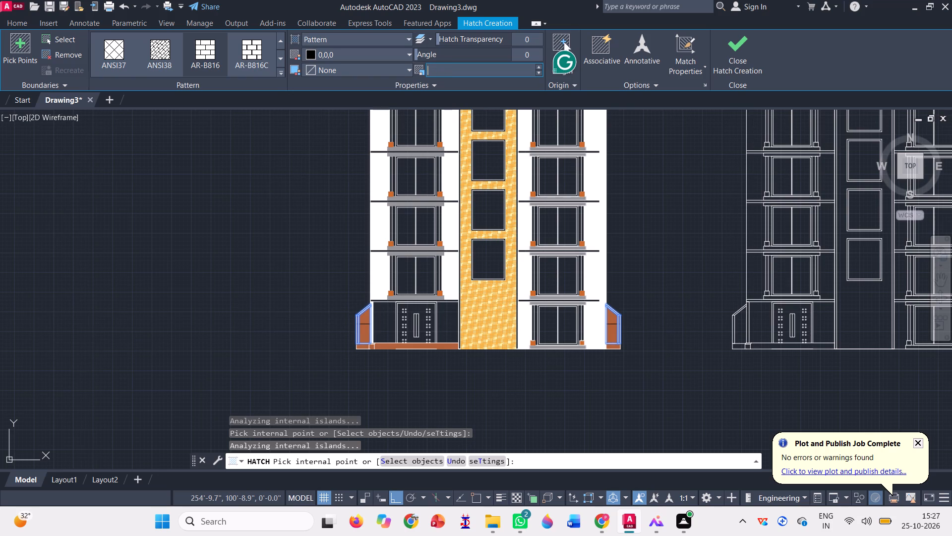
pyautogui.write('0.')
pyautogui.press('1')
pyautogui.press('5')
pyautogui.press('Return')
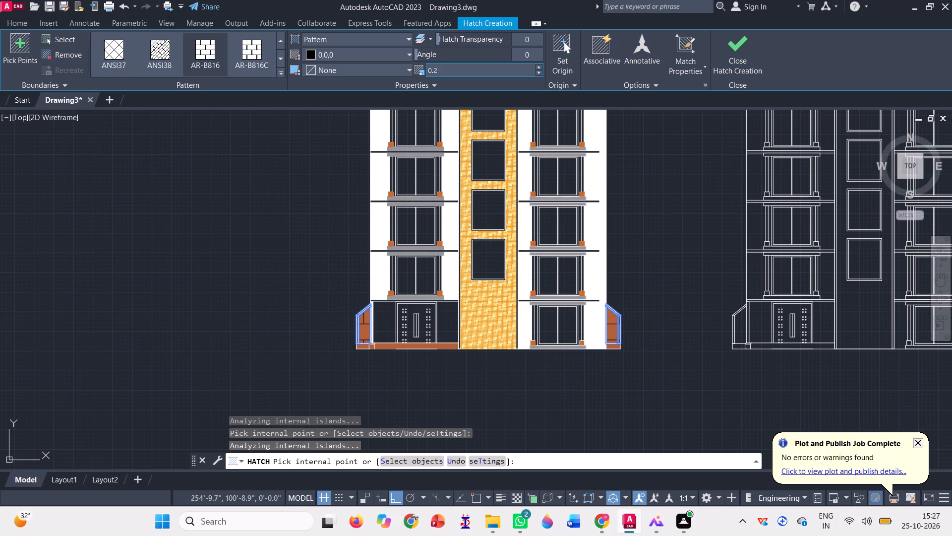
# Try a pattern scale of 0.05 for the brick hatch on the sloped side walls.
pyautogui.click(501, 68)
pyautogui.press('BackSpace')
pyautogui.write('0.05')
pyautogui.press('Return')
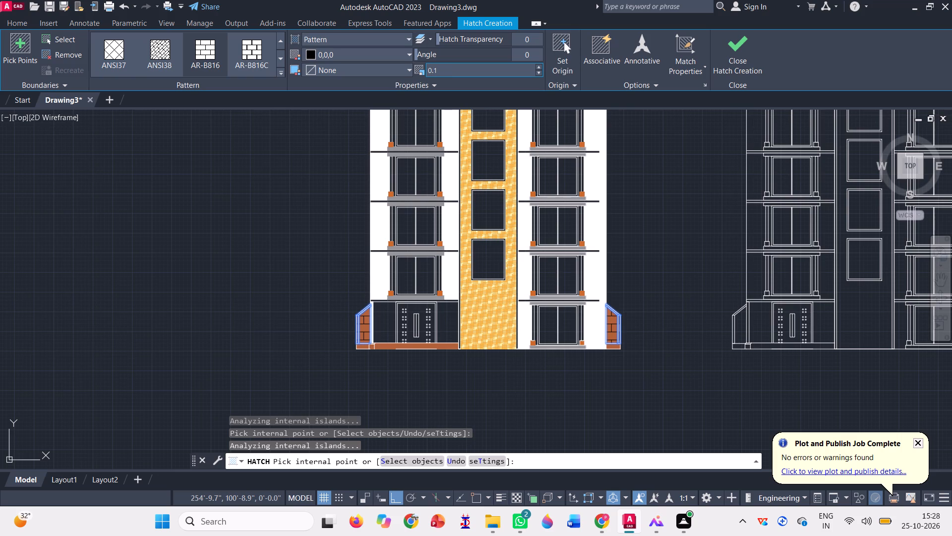
# Set the pattern scale of the sloped side walls' brick hatch to 0.01.
pyautogui.click(501, 68)
pyautogui.press('BackSpace')
pyautogui.write('0.01')
pyautogui.press('Return')
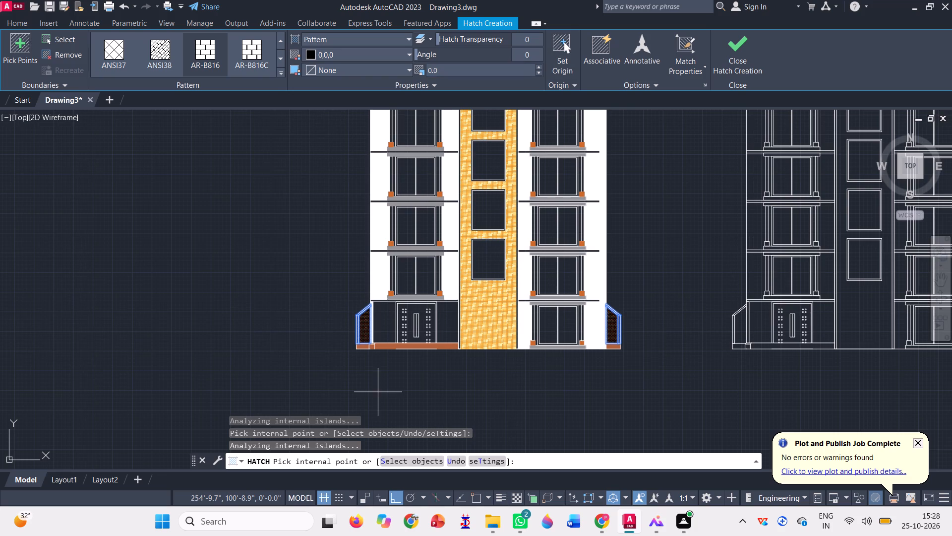
pyautogui.scroll(6, 368, 325)
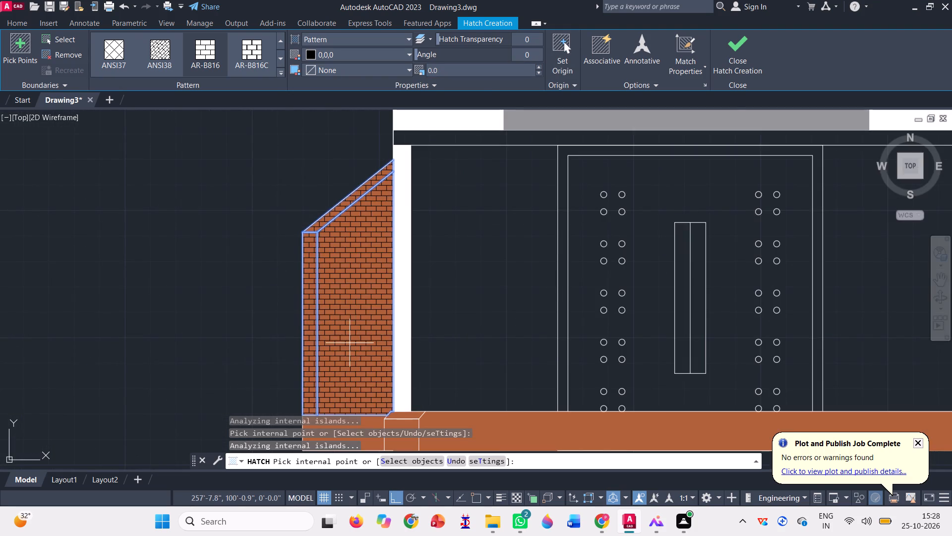
# Change the brick hatch's colour to grey 147,149,152 and finish the hatch on both sloped side walls.
pyautogui.scroll(-2, 350, 343)
pyautogui.click(342, 47)
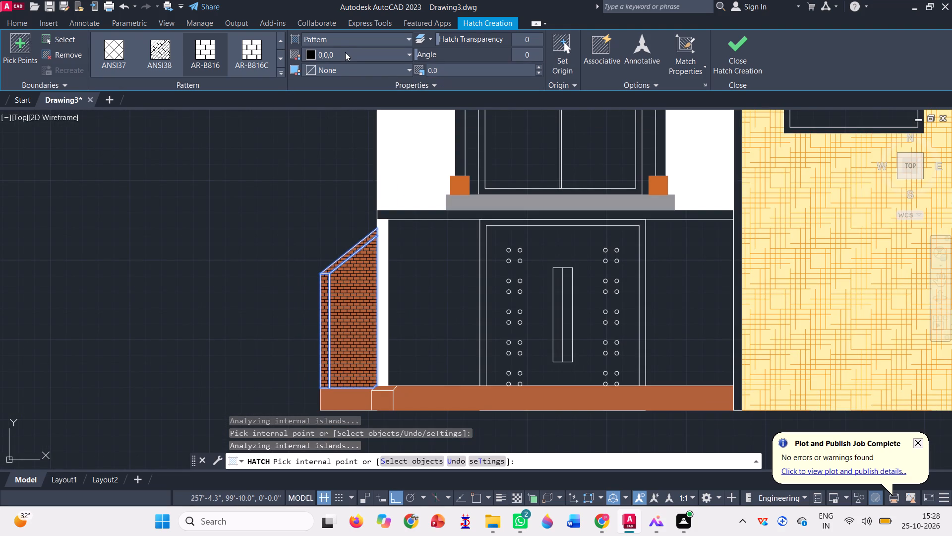
pyautogui.click(345, 50)
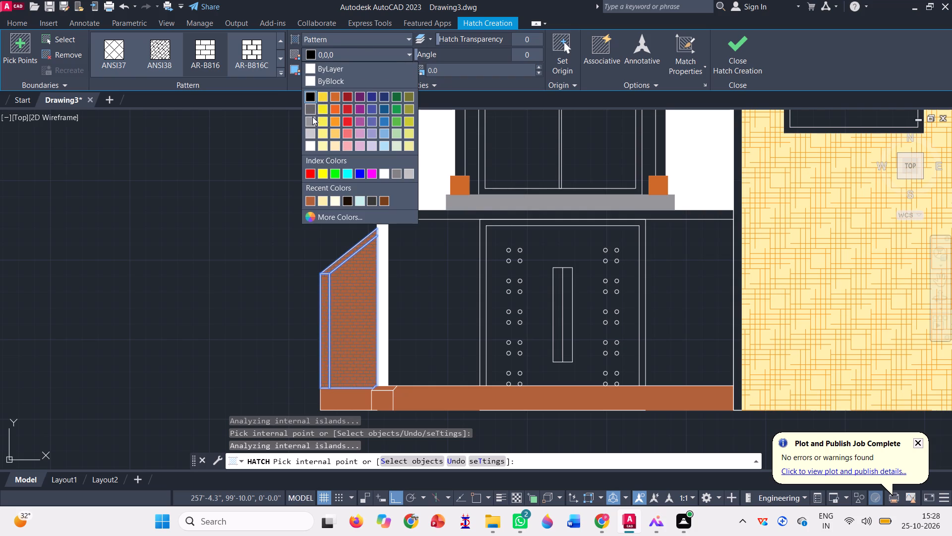
pyautogui.click(309, 121)
pyautogui.scroll(-1, 305, 358)
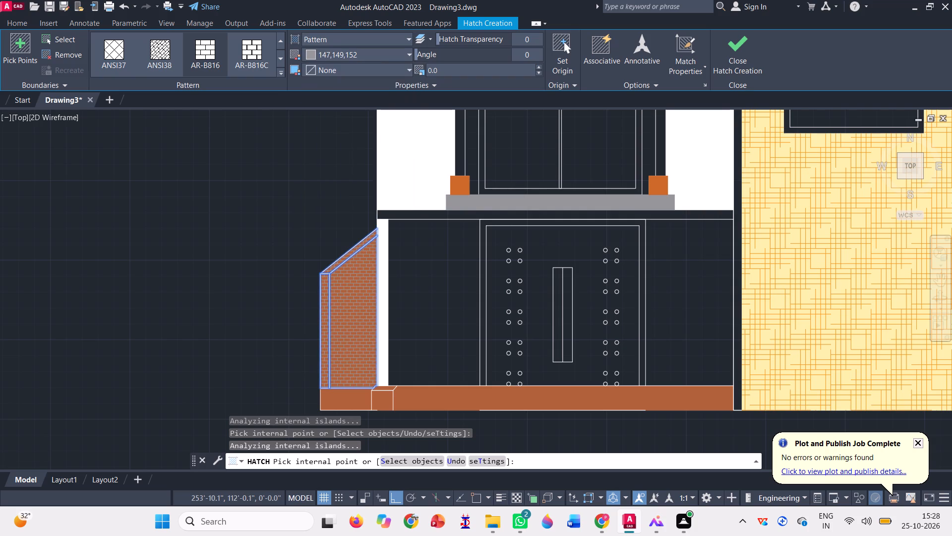
pyautogui.scroll(-1, 303, 357)
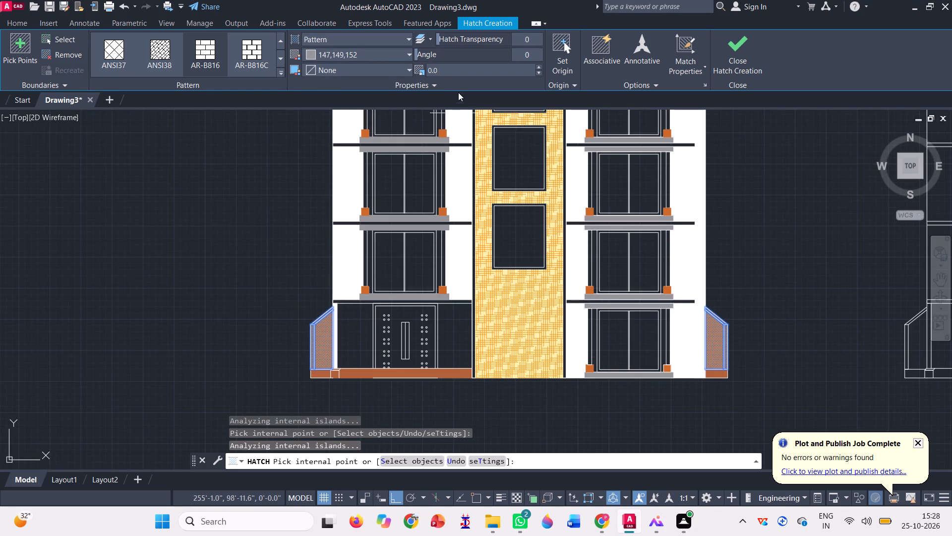
pyautogui.click(726, 51)
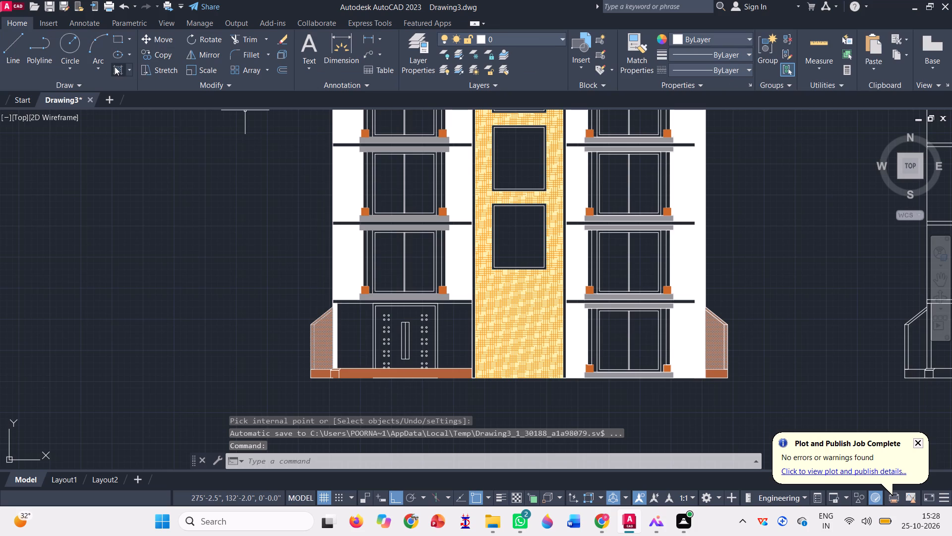
# Apply a grey ANSI38 hatch to the base block beneath the entrance-side sloped brick wall.
pyautogui.click(114, 63)
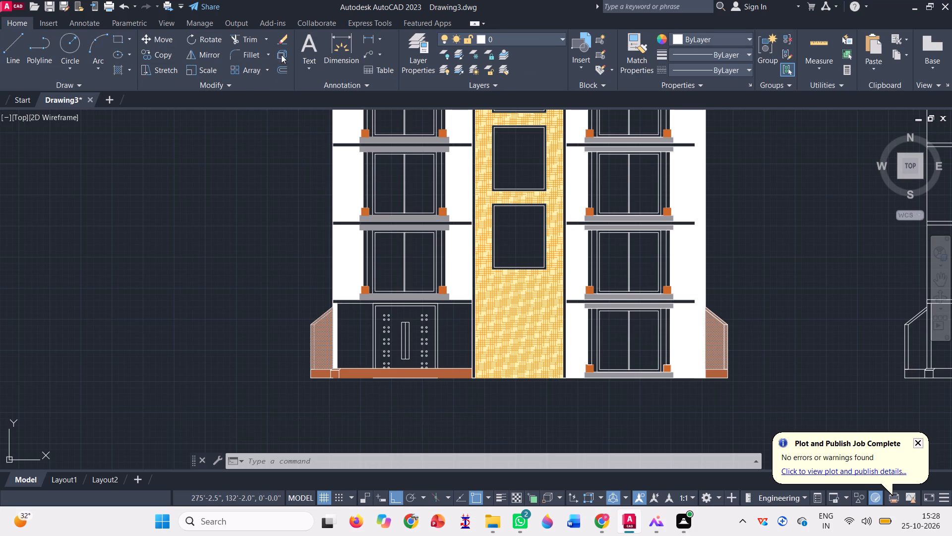
pyautogui.click(113, 66)
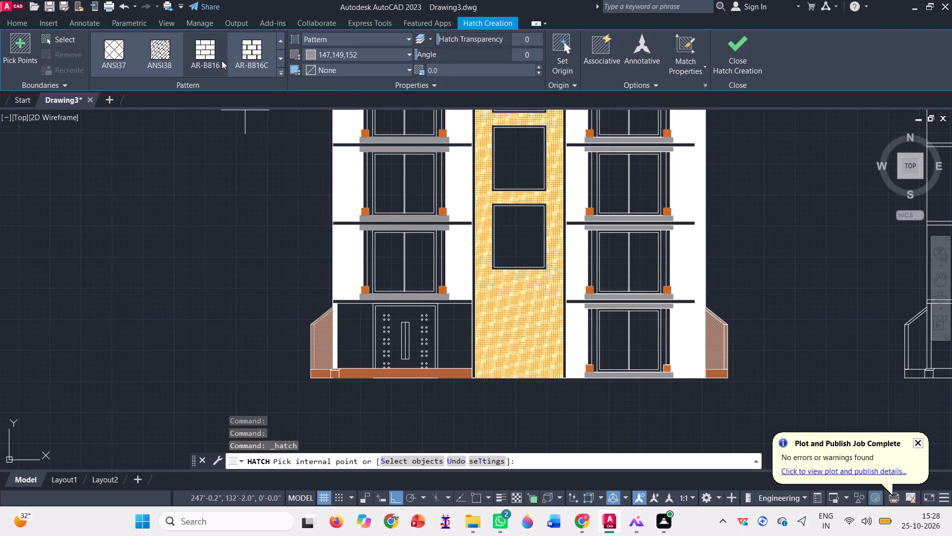
pyautogui.click(162, 53)
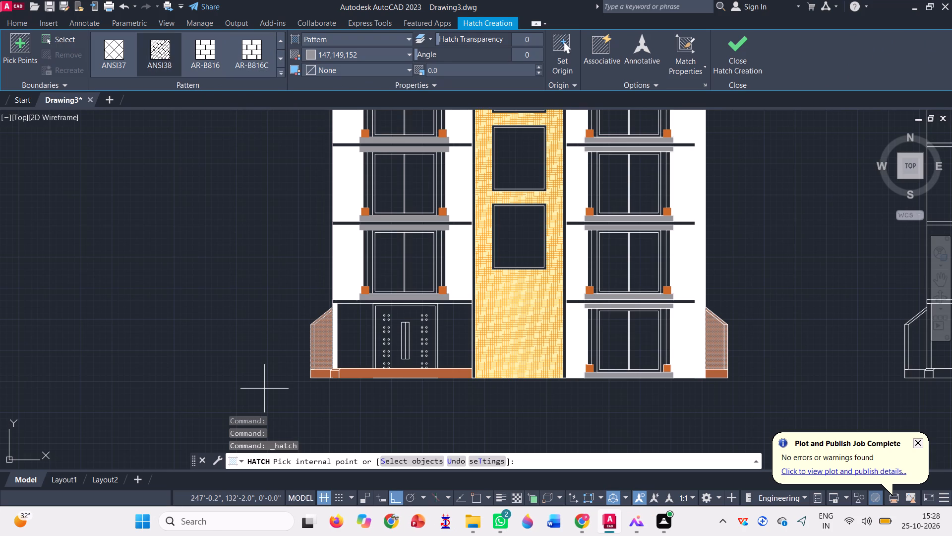
pyautogui.scroll(3, 328, 373)
pyautogui.click(305, 367)
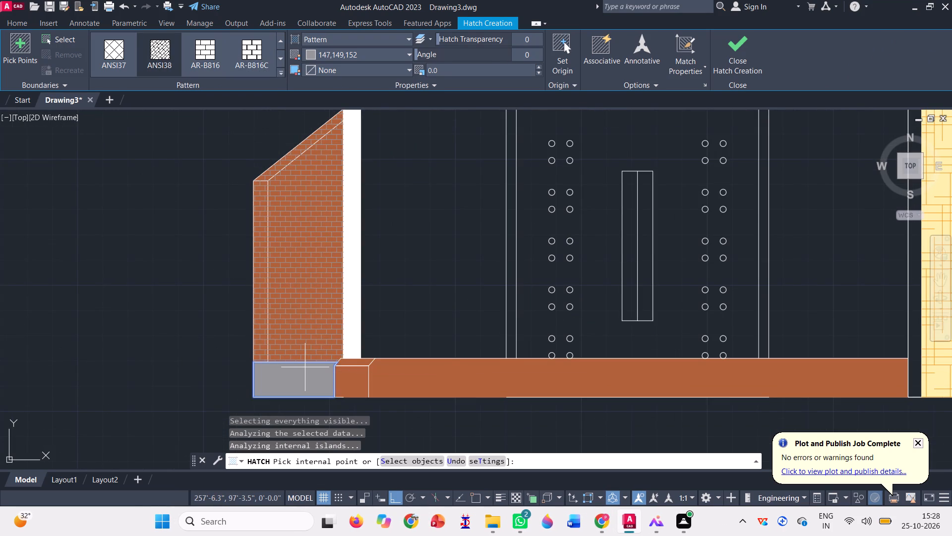
pyautogui.scroll(1, 357, 383)
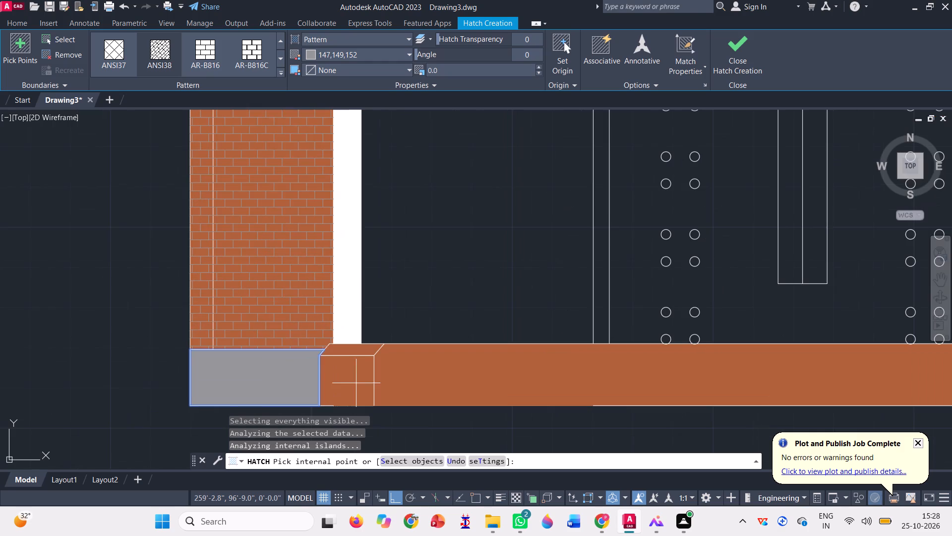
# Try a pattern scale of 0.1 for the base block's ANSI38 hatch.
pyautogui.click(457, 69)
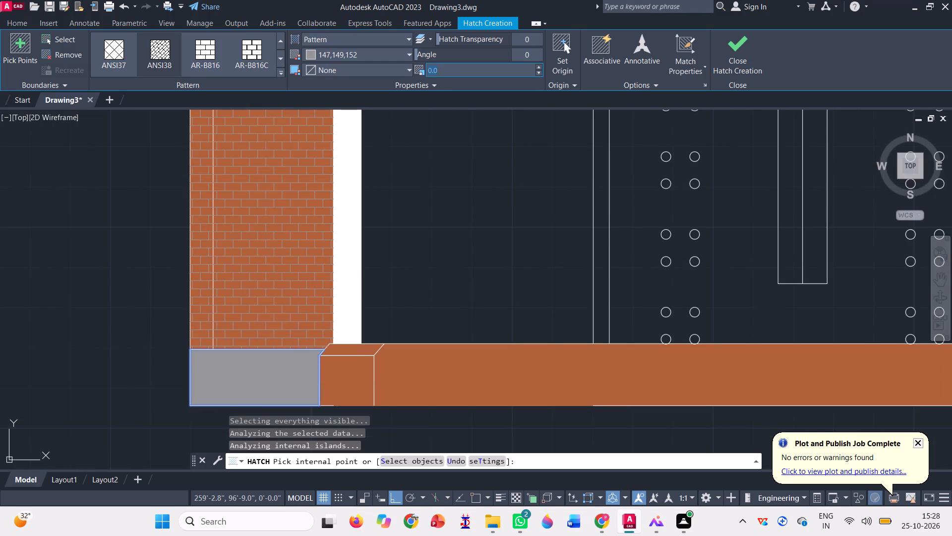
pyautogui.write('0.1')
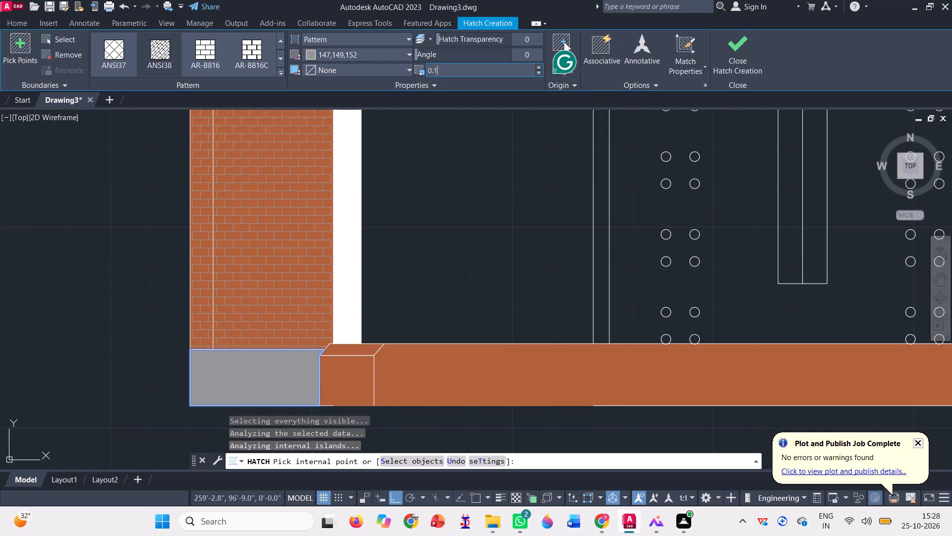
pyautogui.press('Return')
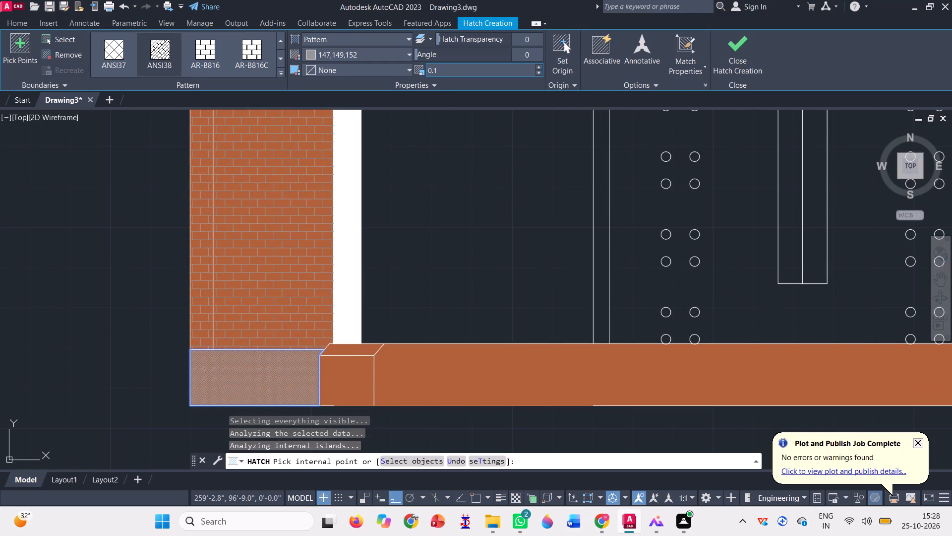
# Set the pattern scale of the base block's ANSI38 hatch to 0.5.
pyautogui.click(457, 69)
pyautogui.press('BackSpace')
pyautogui.write('0.5')
pyautogui.press('Return')
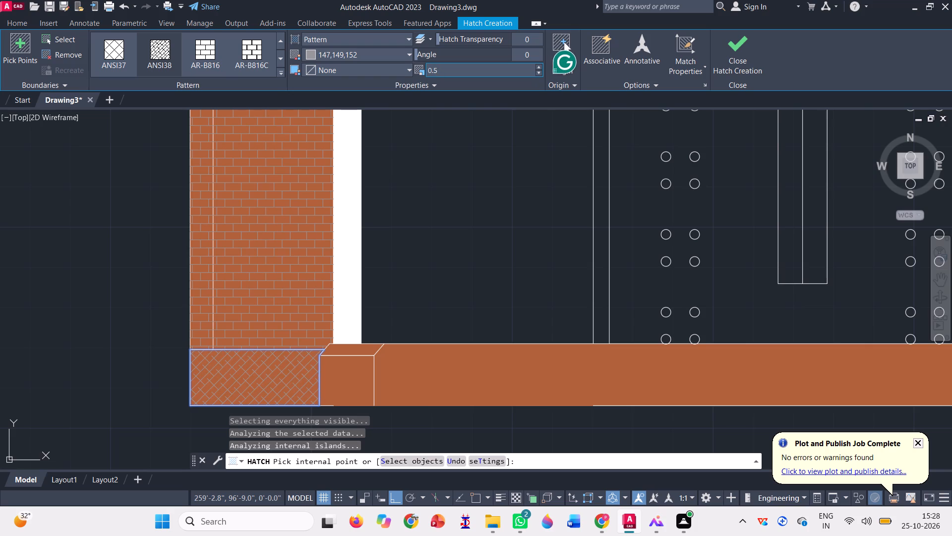
# Extend the grey ANSI38 hatch to the front face and slanted top of the small block beside the base.
pyautogui.click(343, 372)
pyautogui.scroll(3, 347, 358)
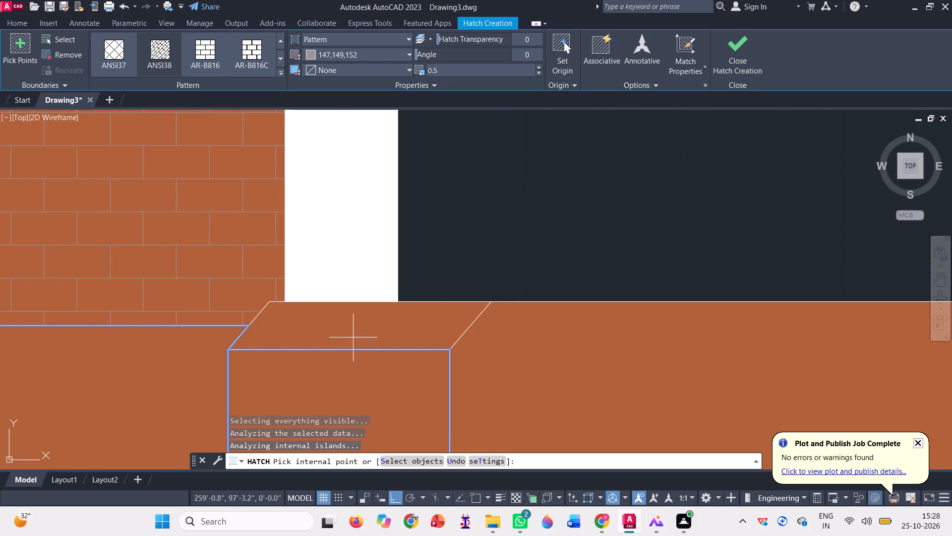
pyautogui.click(355, 330)
# Extend the grey ANSI38 hatch to the long plinth strip running beneath the entrance door.
pyautogui.click(650, 403)
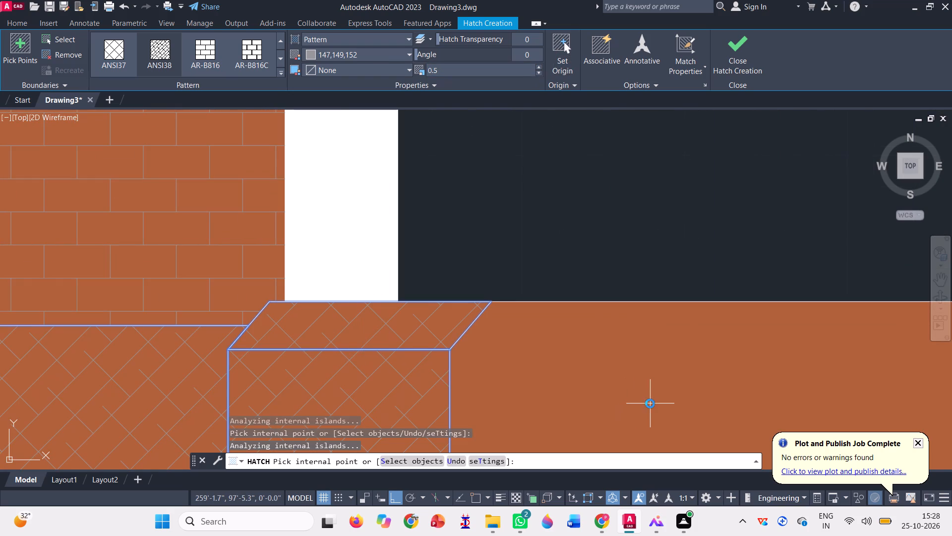
pyautogui.scroll(-2, 384, 360)
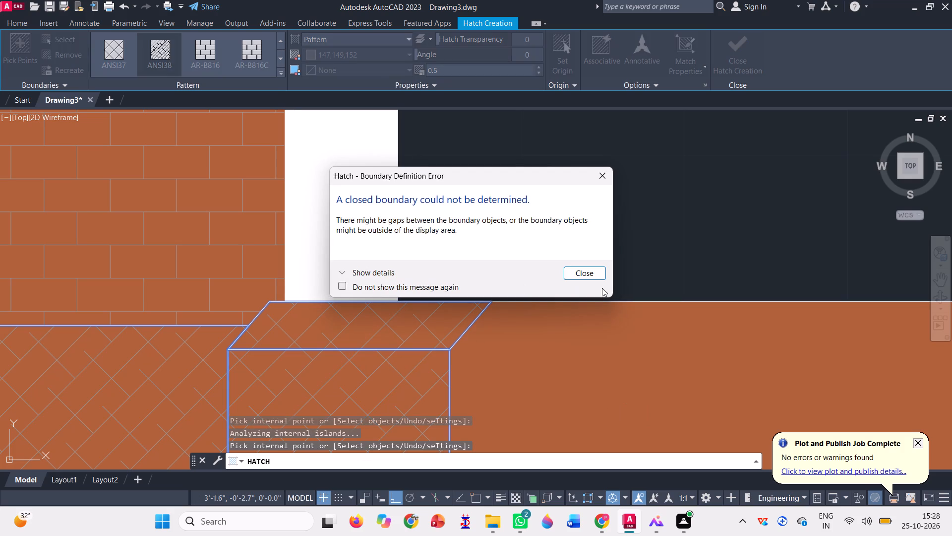
pyautogui.click(598, 273)
pyautogui.scroll(-3, 255, 382)
pyautogui.scroll(-2, 349, 295)
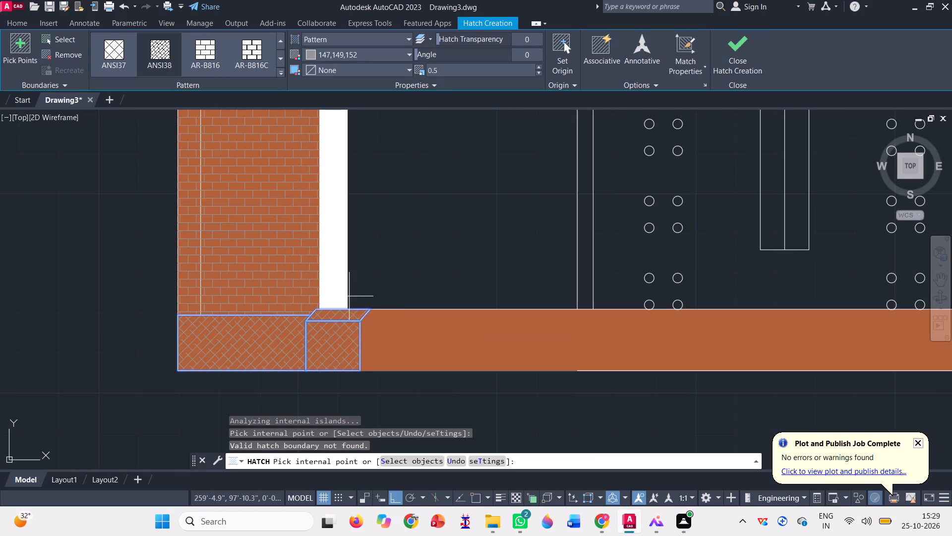
pyautogui.click(498, 341)
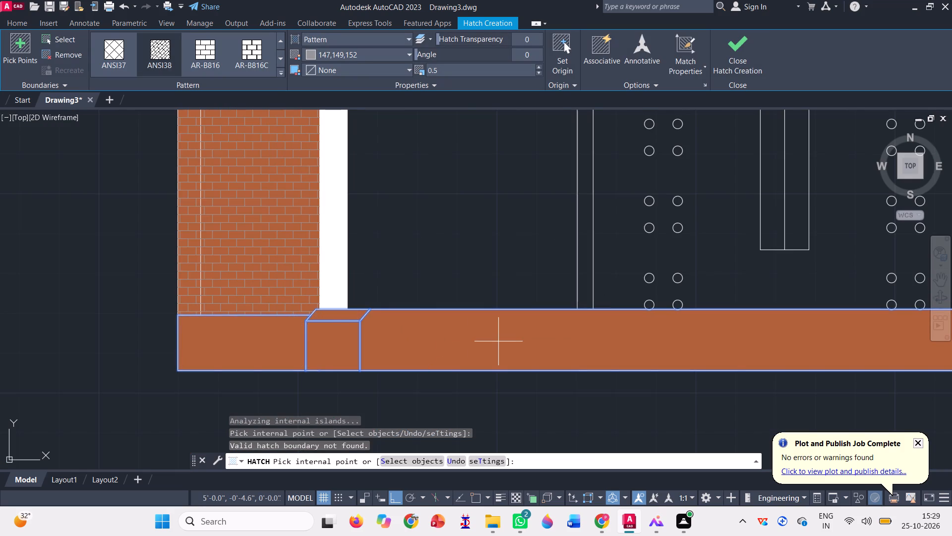
# Extend the ANSI38 hatch to the base block beneath the sloped brick wall on the side opposite the entrance.
pyautogui.scroll(-4, 422, 367)
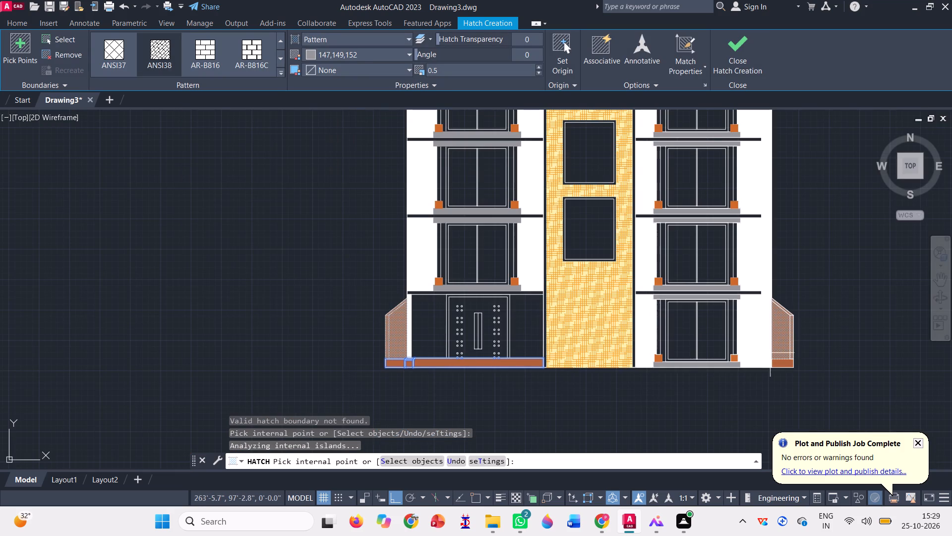
pyautogui.scroll(3, 786, 352)
pyautogui.click(741, 392)
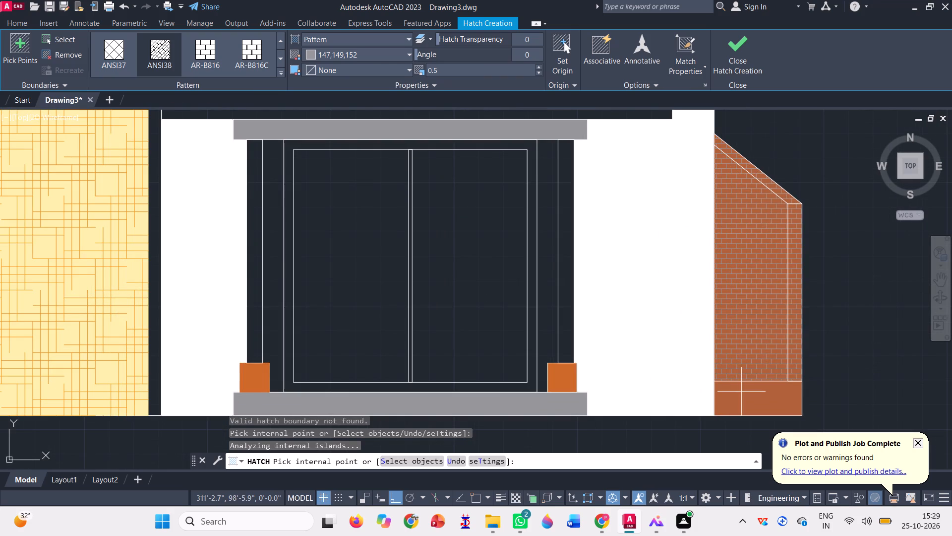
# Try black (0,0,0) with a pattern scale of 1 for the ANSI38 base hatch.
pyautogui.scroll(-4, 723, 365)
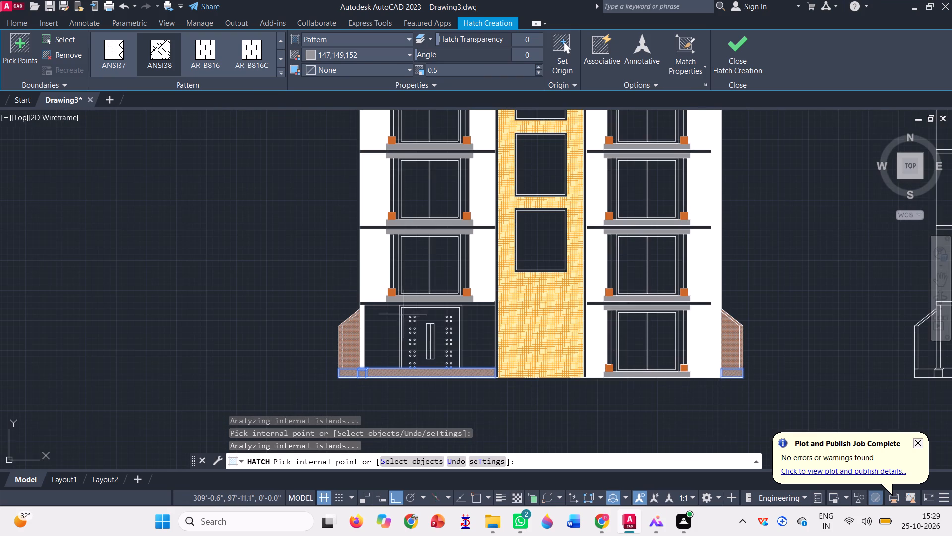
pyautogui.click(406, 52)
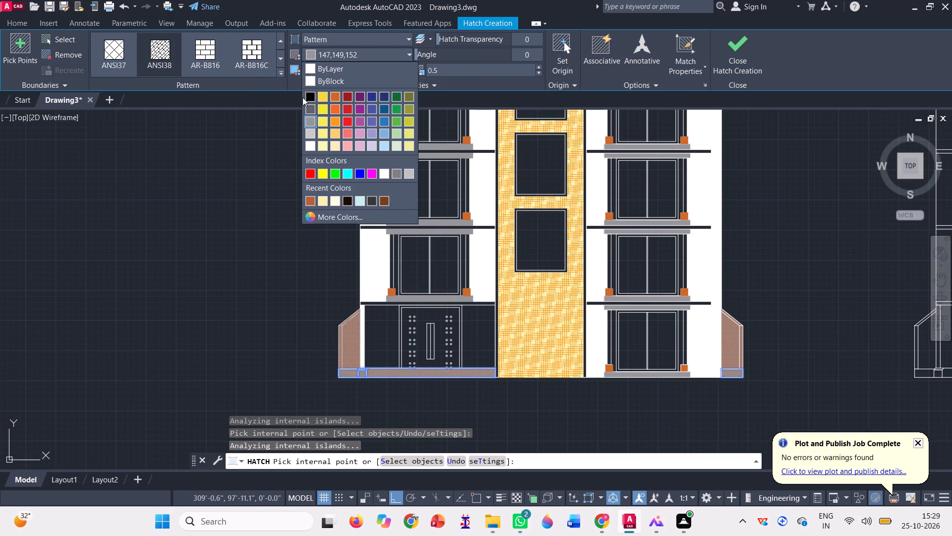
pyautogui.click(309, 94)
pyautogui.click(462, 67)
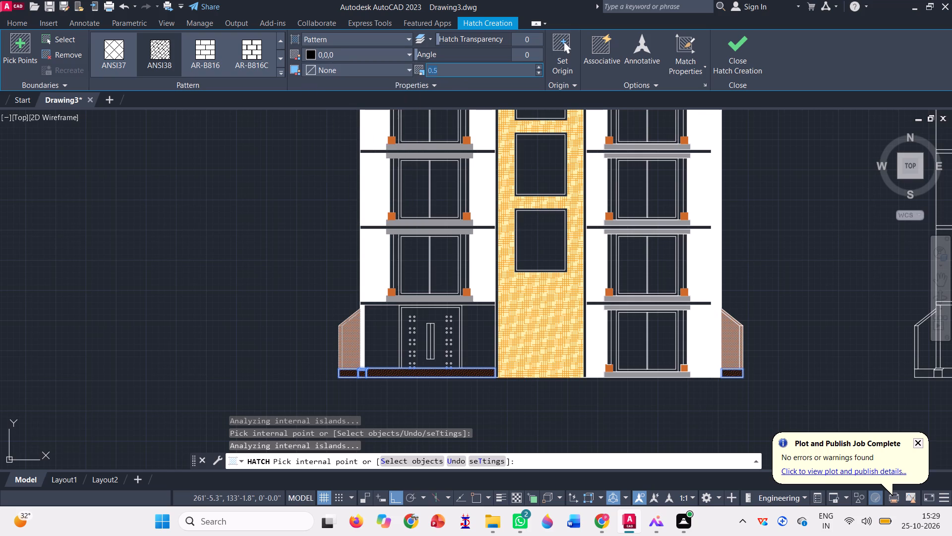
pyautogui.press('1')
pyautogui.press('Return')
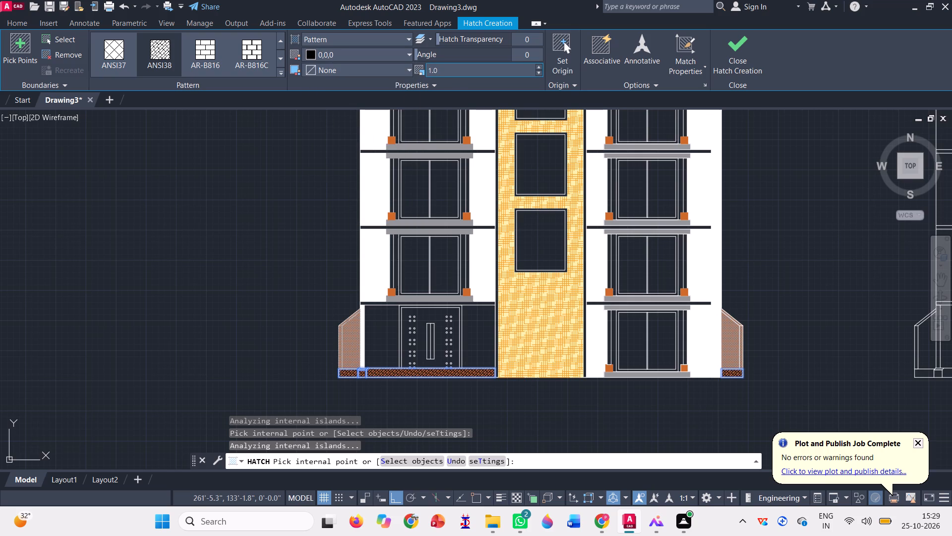
# Set the ANSI38 base hatch to dark grey 99,100,102 with a pattern scale of 2 and finish the hatch.
pyautogui.click(405, 58)
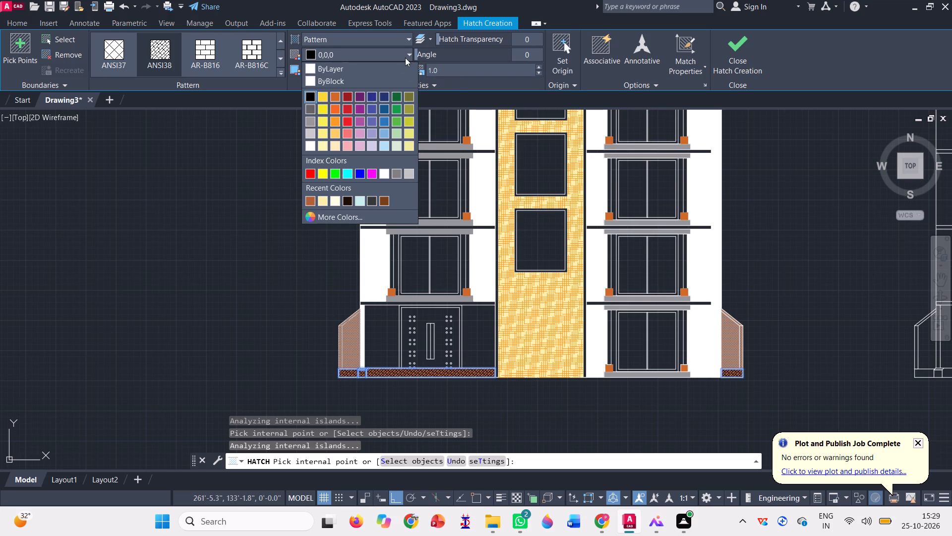
pyautogui.click(314, 107)
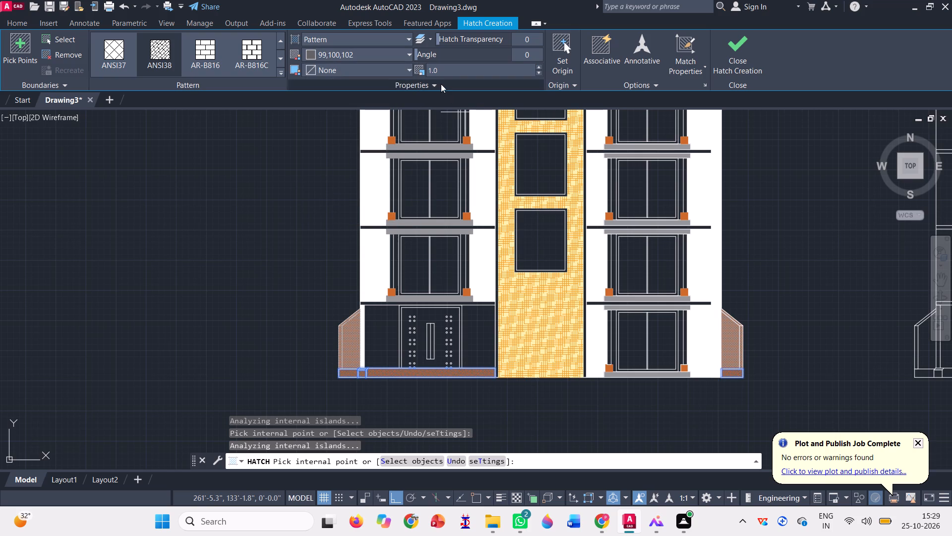
pyautogui.click(450, 69)
pyautogui.press('2')
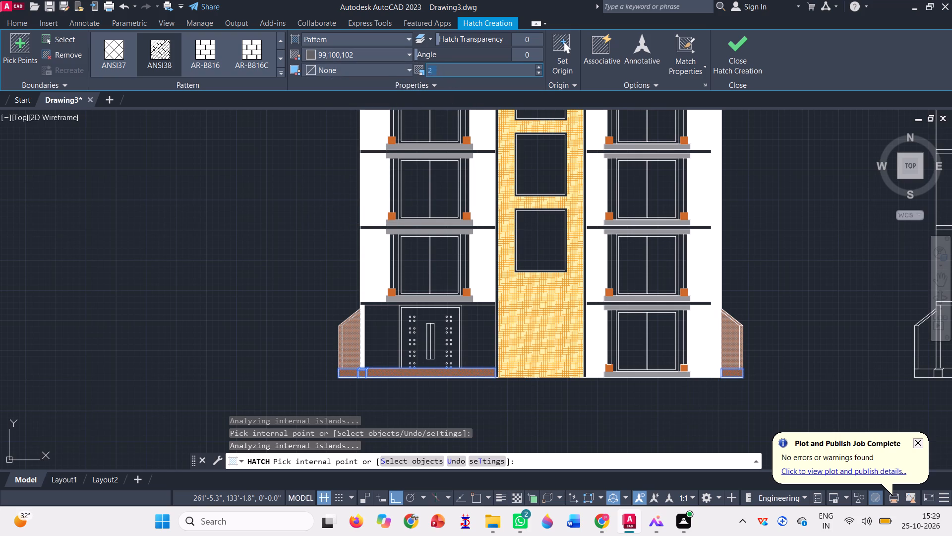
pyautogui.press('Return')
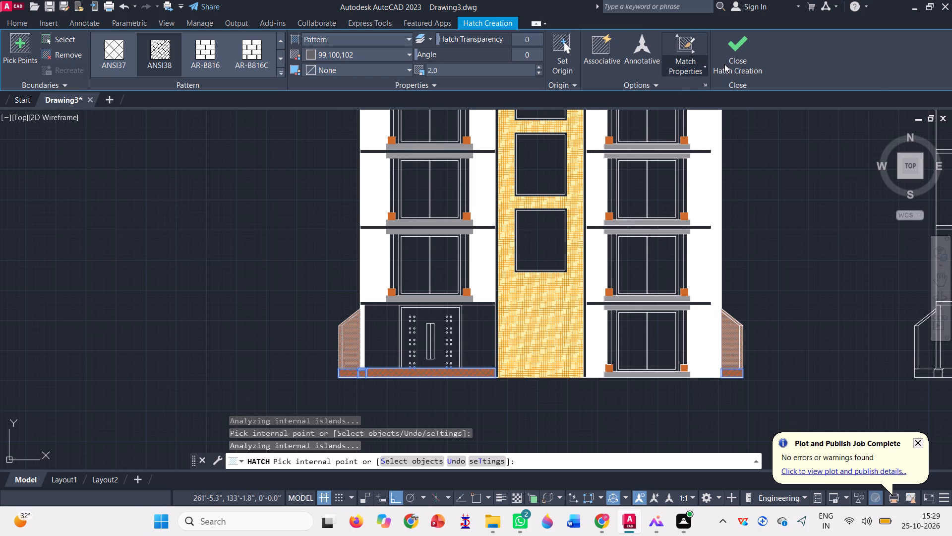
pyautogui.click(741, 52)
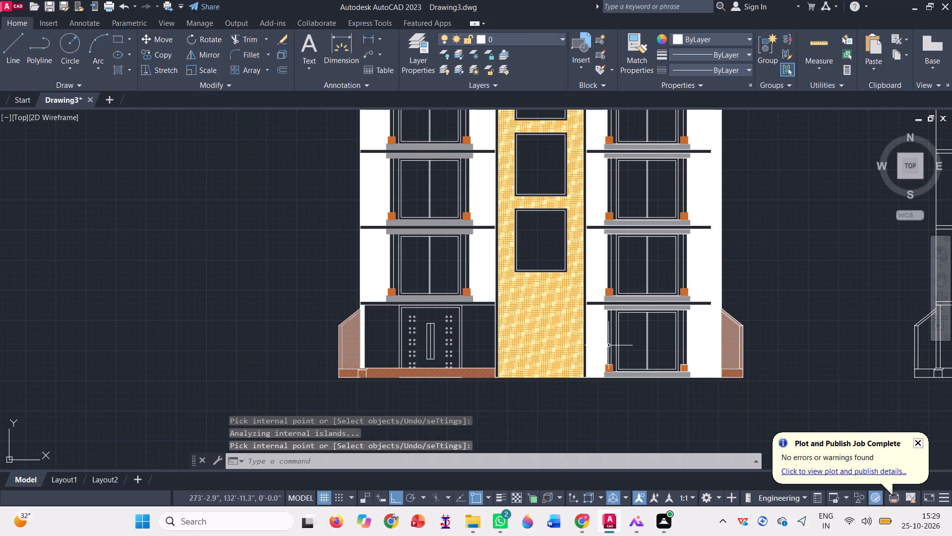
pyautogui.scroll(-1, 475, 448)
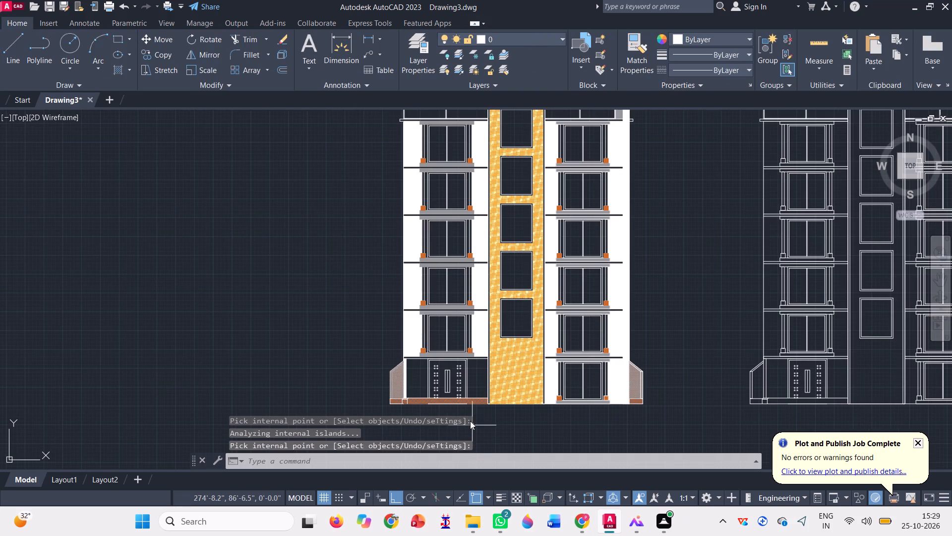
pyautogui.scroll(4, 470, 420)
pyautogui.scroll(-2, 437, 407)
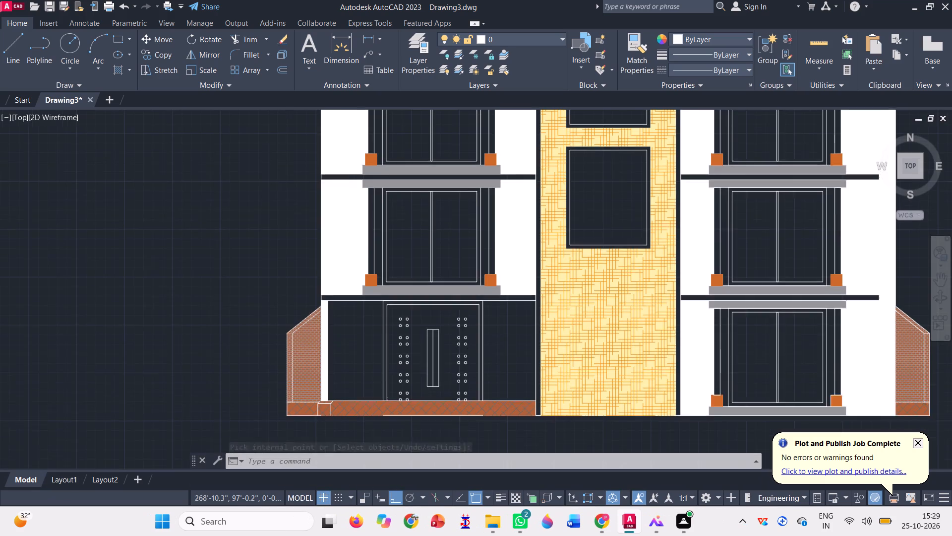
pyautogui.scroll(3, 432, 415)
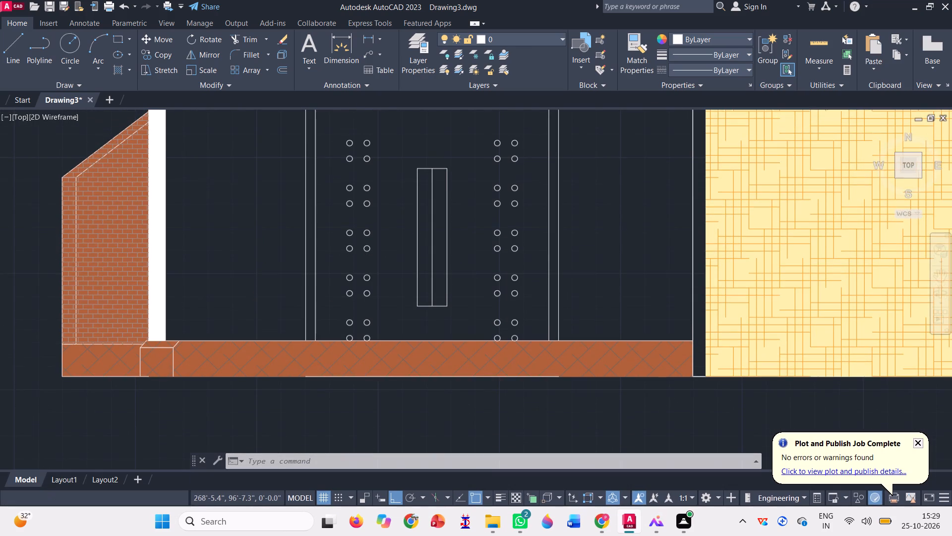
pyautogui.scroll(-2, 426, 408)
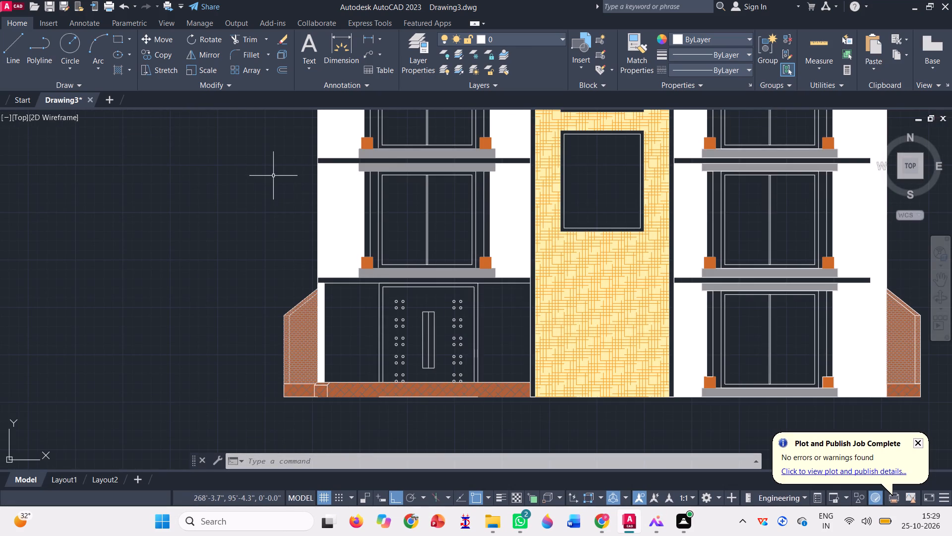
# Apply a solid white (255,255,255) hatch to the thin floor band above the first window over the entrance.
pyautogui.click(133, 64)
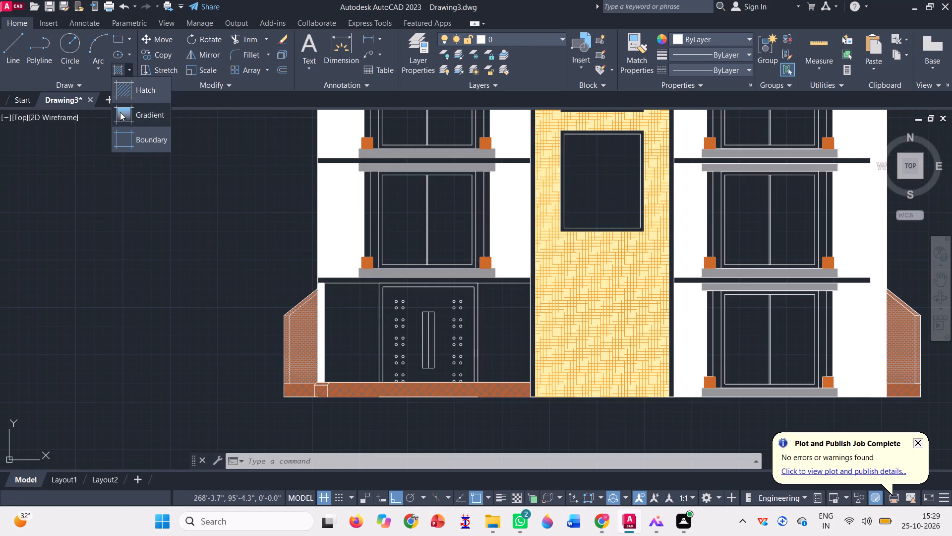
pyautogui.click(117, 108)
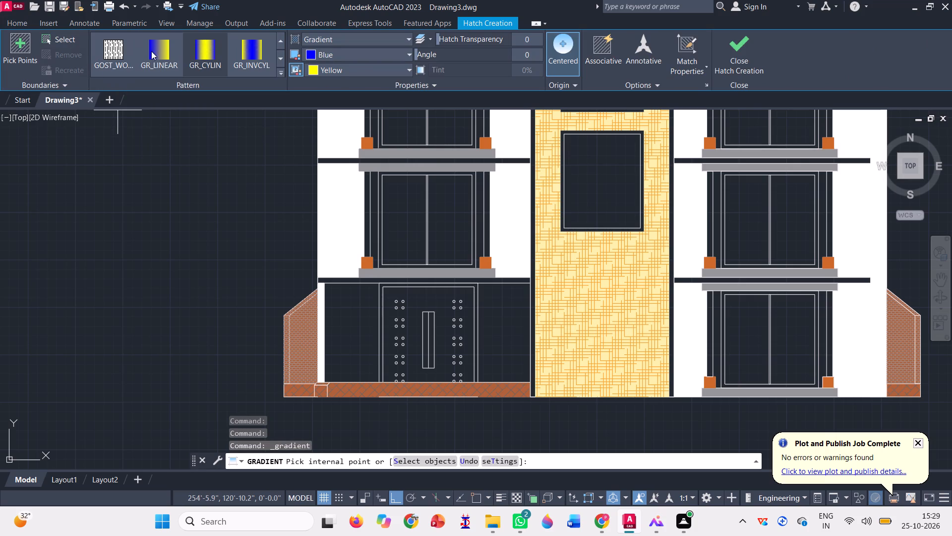
pyautogui.scroll(15, 151, 50)
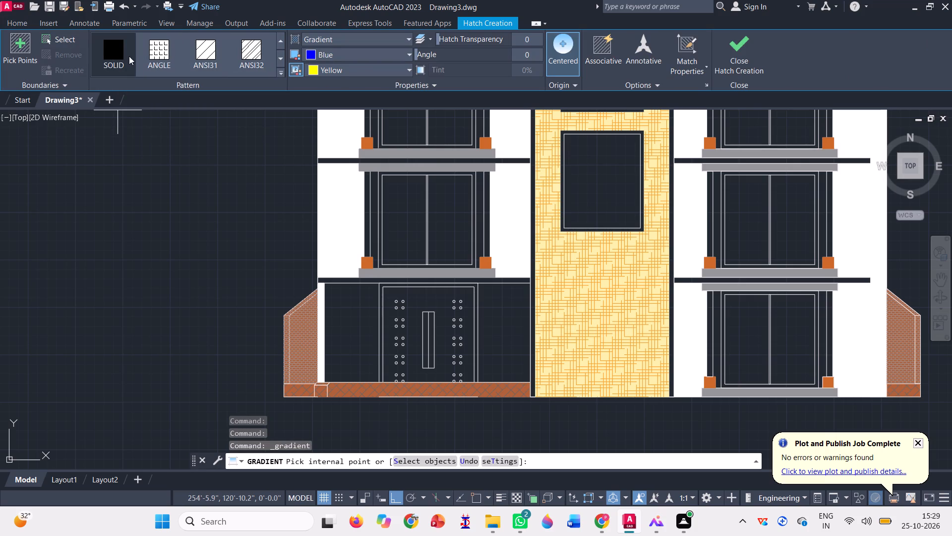
pyautogui.click(118, 50)
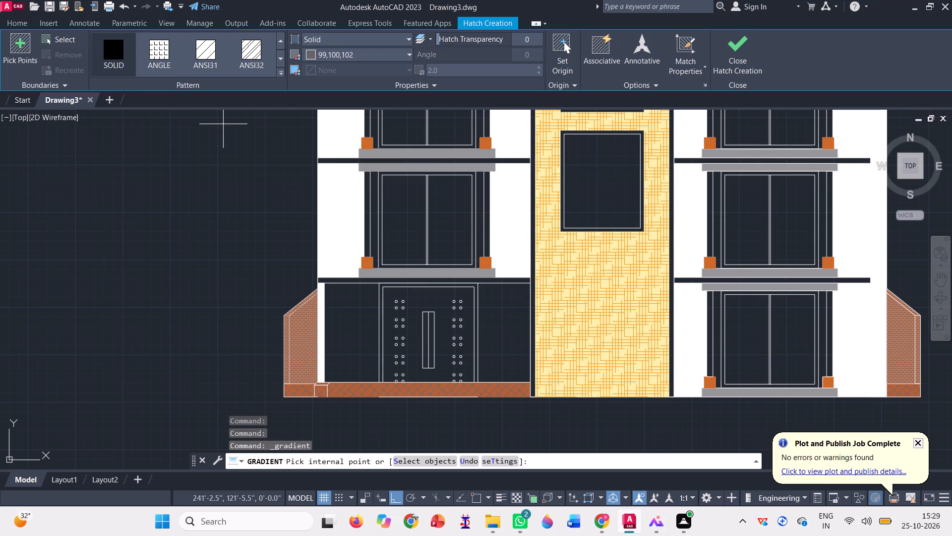
pyautogui.click(368, 52)
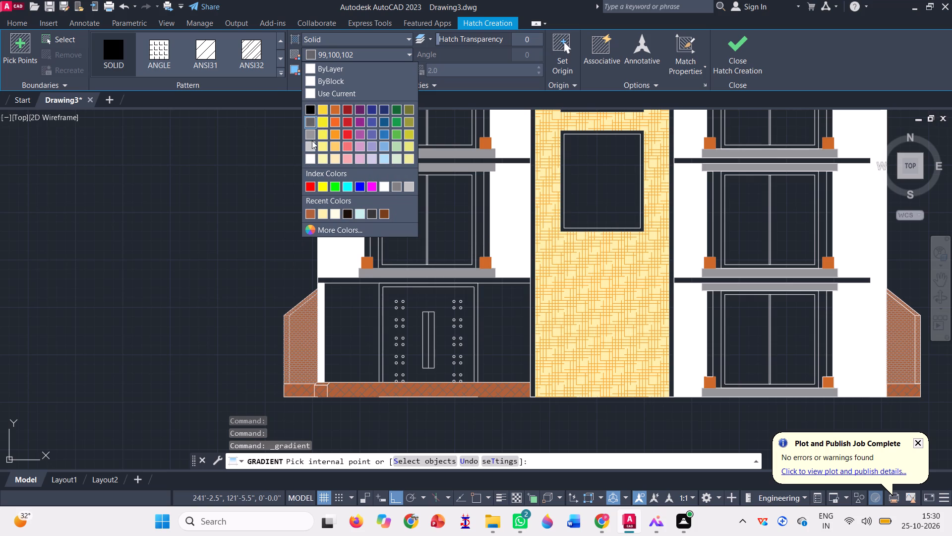
pyautogui.click(305, 159)
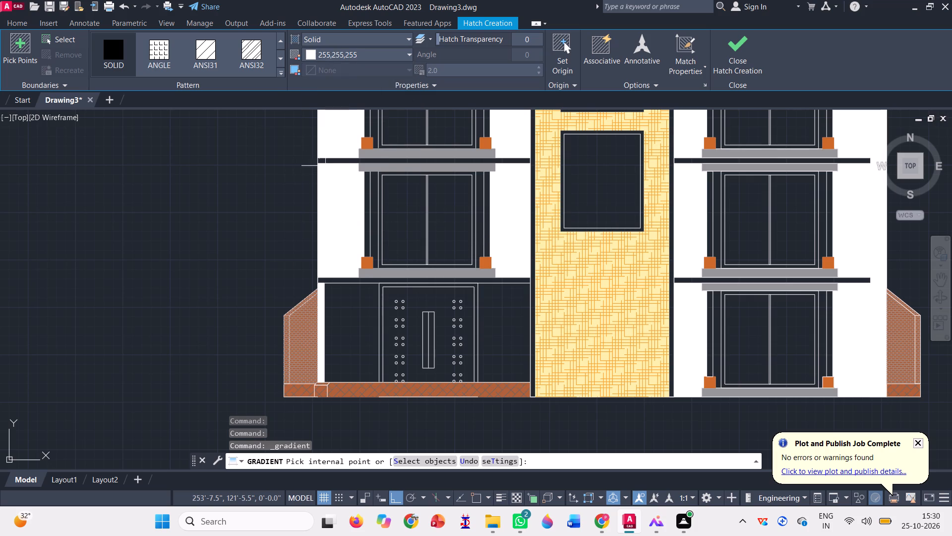
pyautogui.scroll(7, 349, 161)
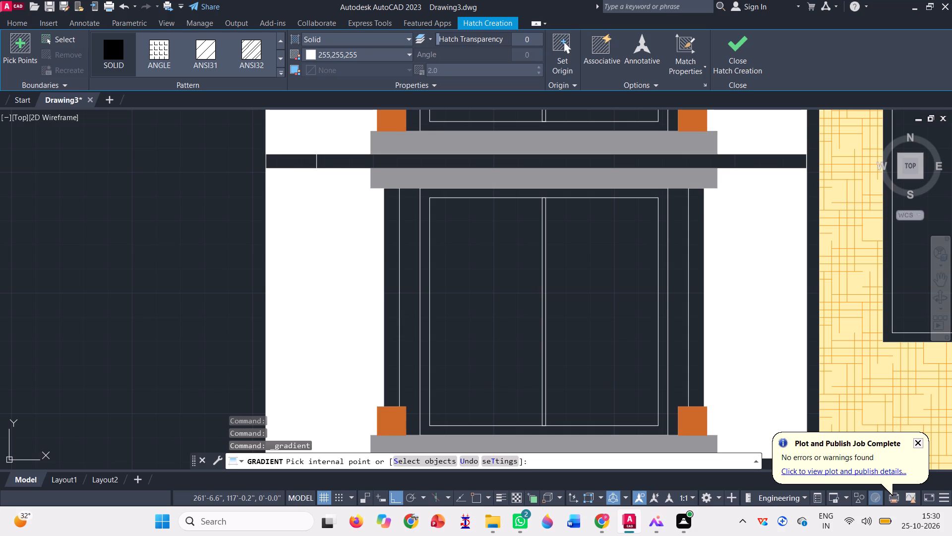
pyautogui.click(319, 156)
# Extend the solid white hatch to the floor band directly above the entrance door.
pyautogui.scroll(-3, 321, 182)
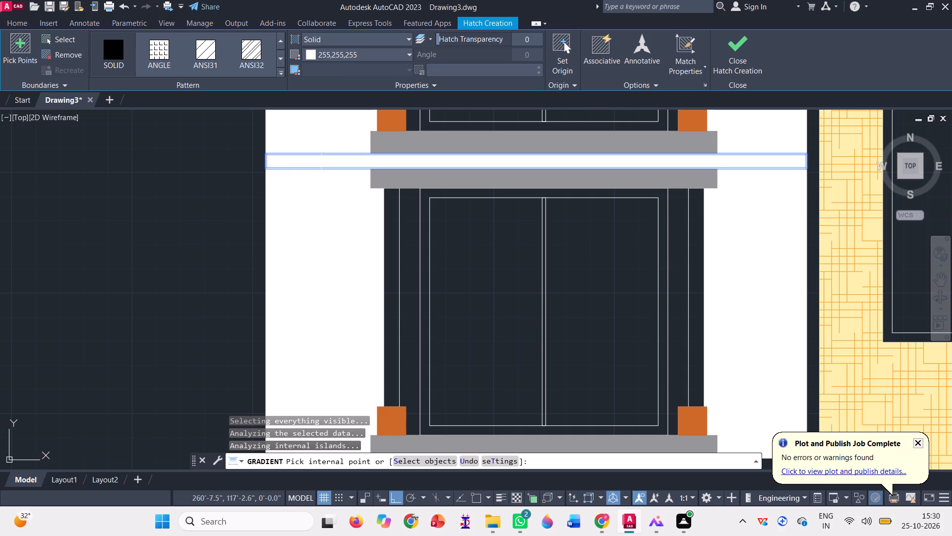
pyautogui.scroll(-3, 321, 182)
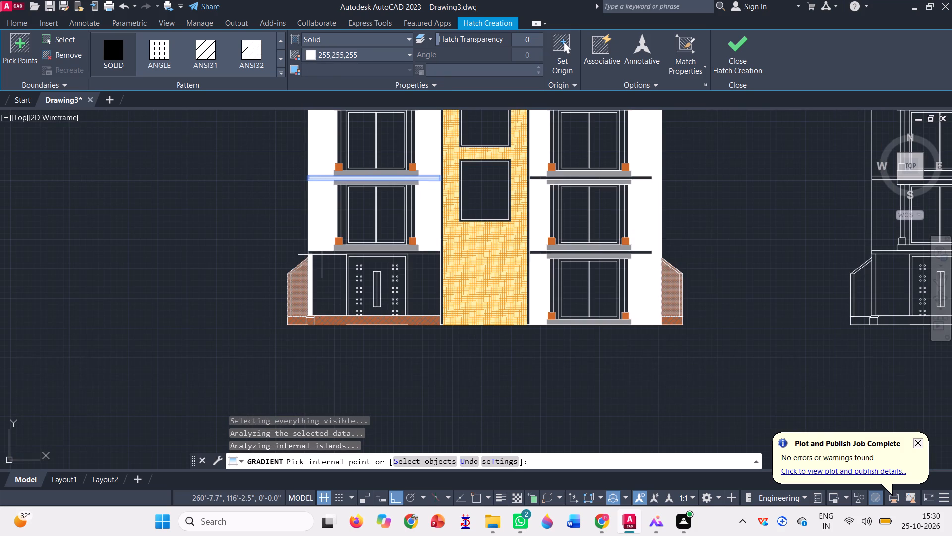
pyautogui.scroll(8, 322, 255)
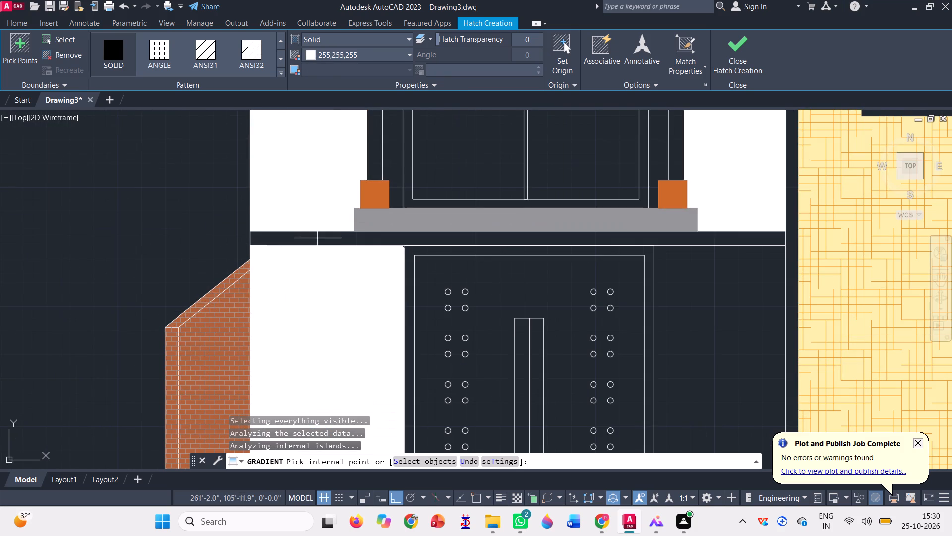
pyautogui.click(317, 237)
# Extend the solid white hatch to the third floor band up on the entrance side, above the second window over the entrance.
pyautogui.scroll(-3, 310, 267)
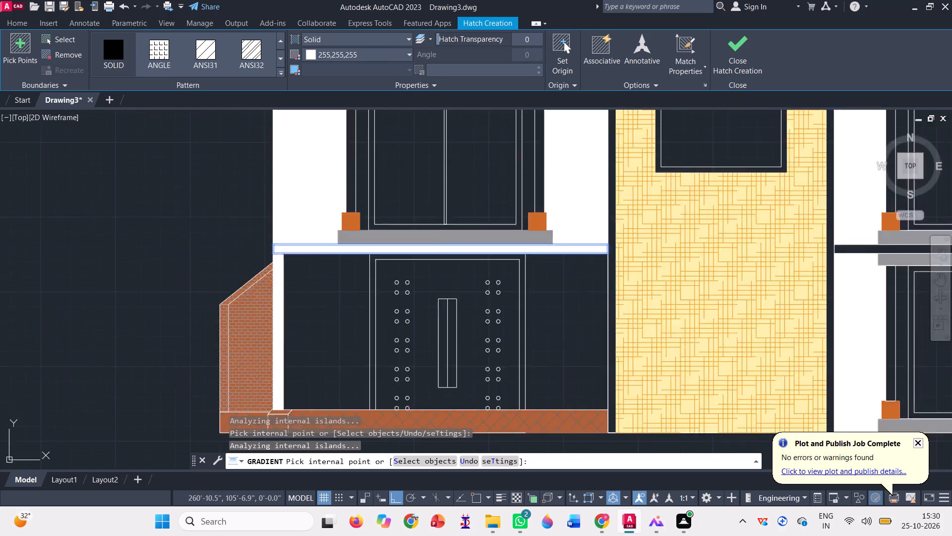
pyautogui.scroll(-3, 308, 278)
pyautogui.scroll(-1, 278, 243)
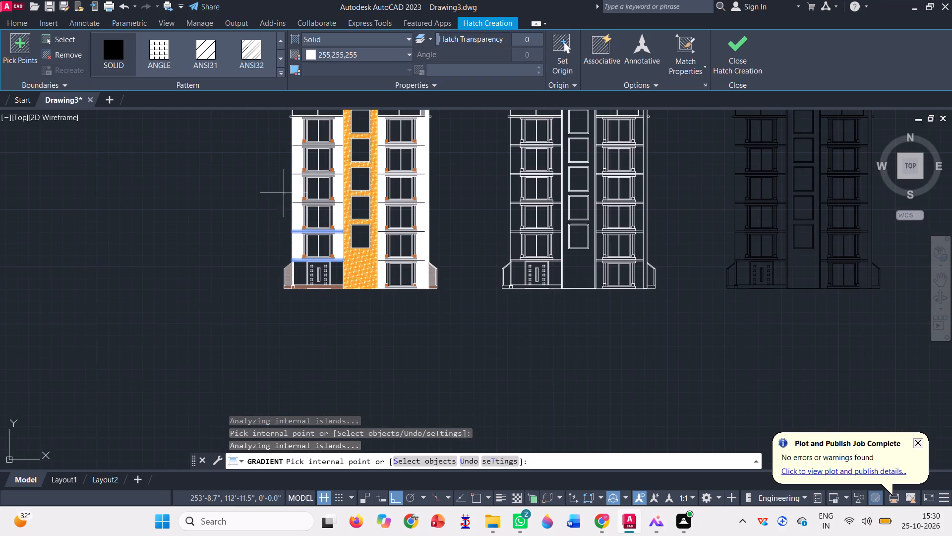
pyautogui.scroll(2, 297, 143)
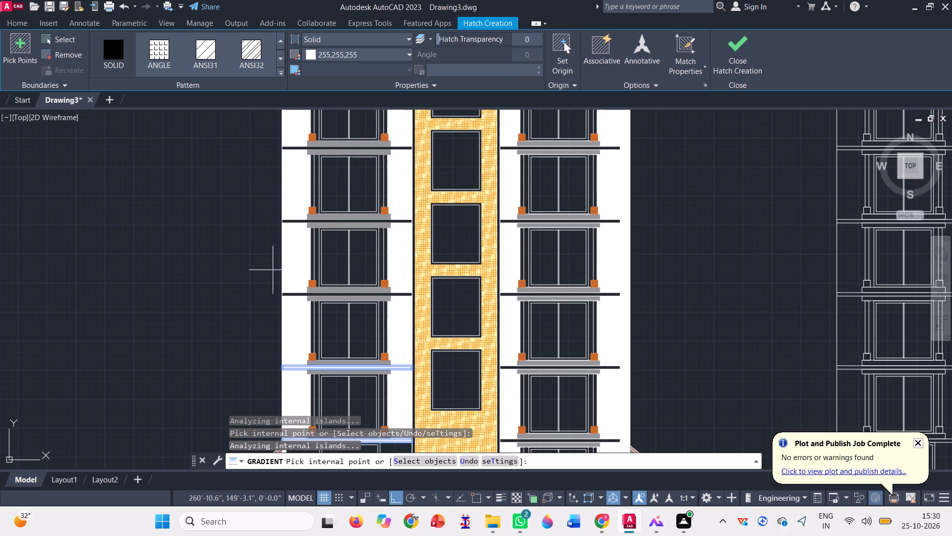
pyautogui.scroll(2, 280, 292)
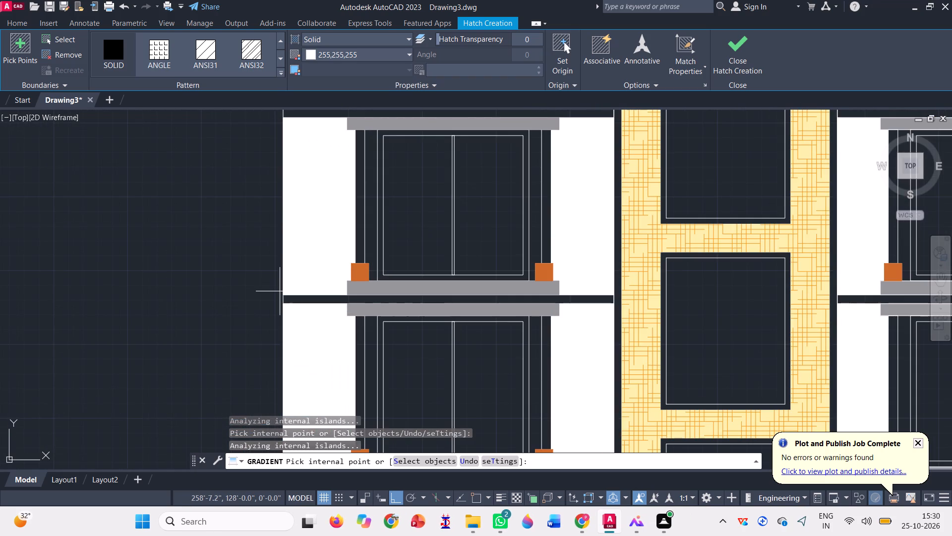
pyautogui.scroll(2, 278, 313)
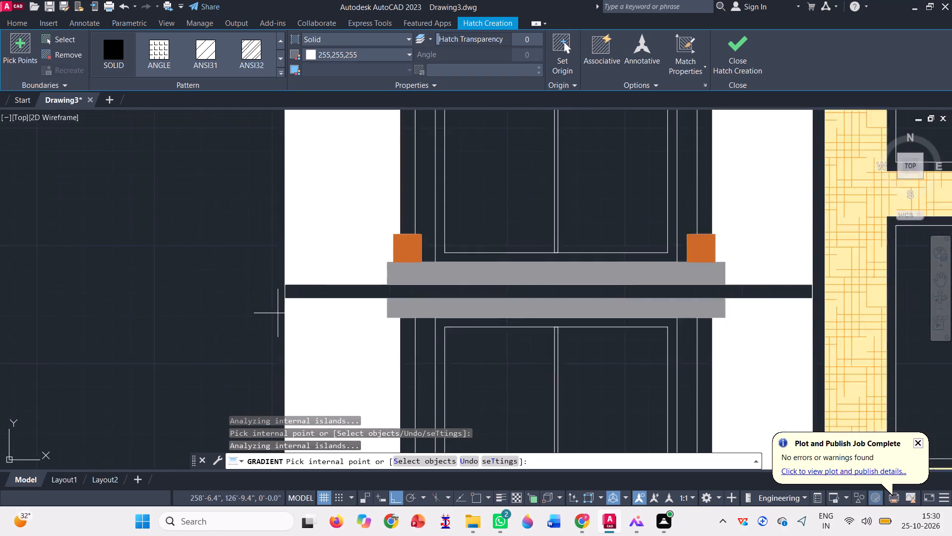
pyautogui.scroll(1, 278, 313)
pyautogui.click(319, 273)
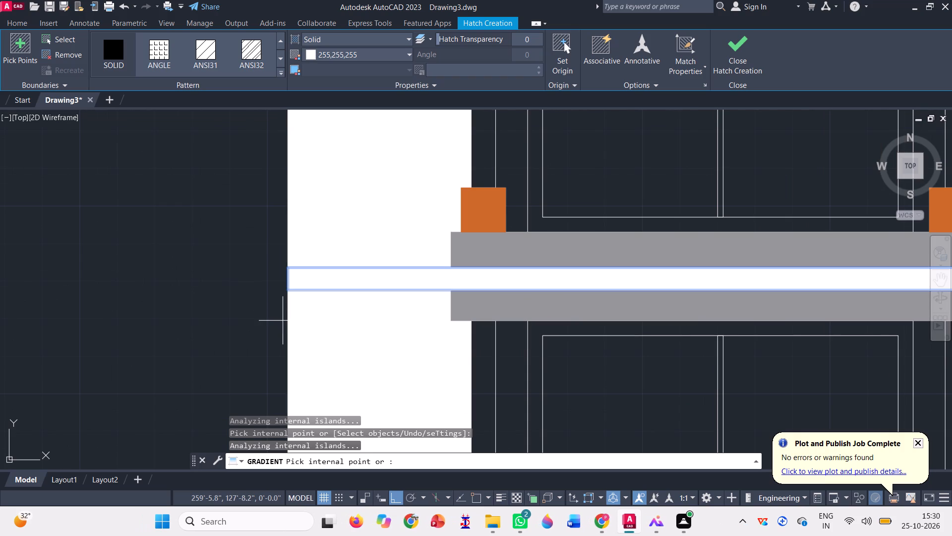
# Extend the solid white hatch to the next floor band up on the entrance side, two windows below the roof slab.
pyautogui.scroll(-7, 279, 325)
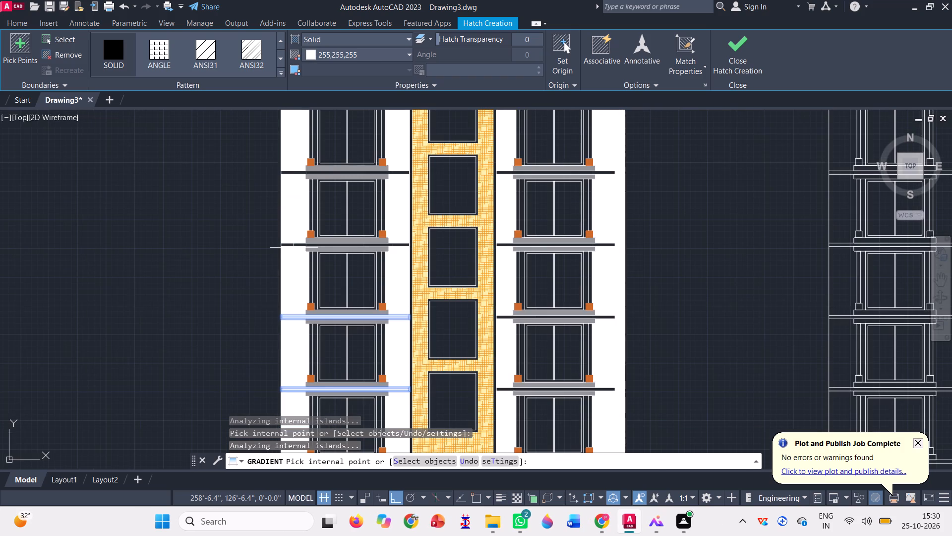
pyautogui.scroll(3, 299, 229)
pyautogui.scroll(3, 267, 287)
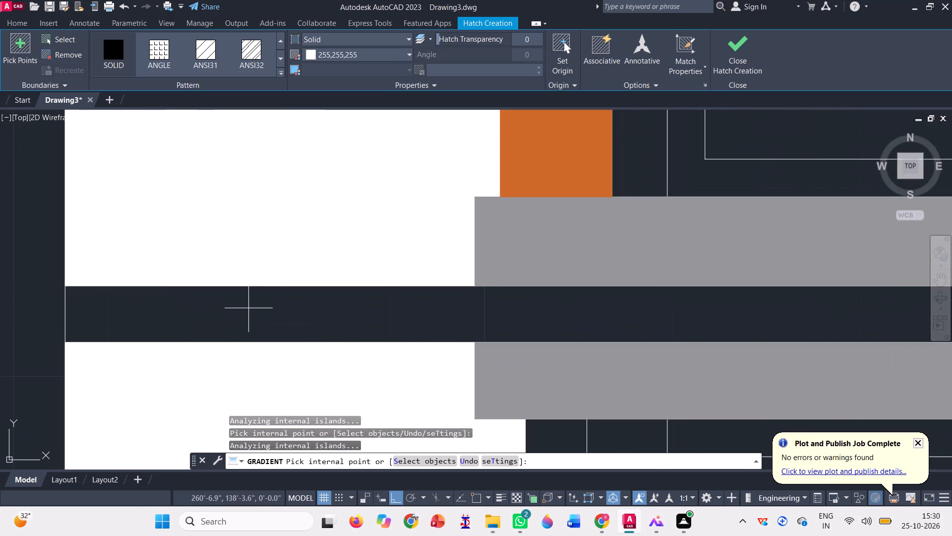
pyautogui.click(246, 309)
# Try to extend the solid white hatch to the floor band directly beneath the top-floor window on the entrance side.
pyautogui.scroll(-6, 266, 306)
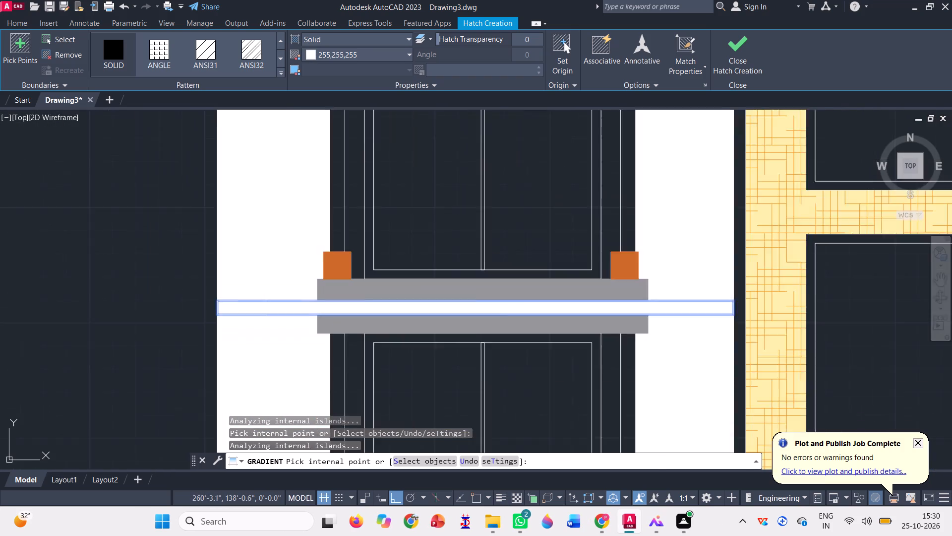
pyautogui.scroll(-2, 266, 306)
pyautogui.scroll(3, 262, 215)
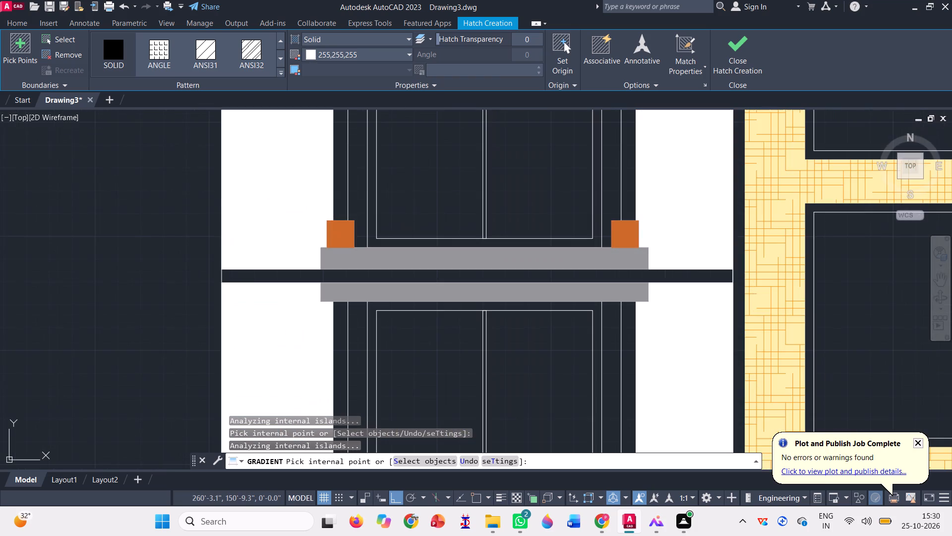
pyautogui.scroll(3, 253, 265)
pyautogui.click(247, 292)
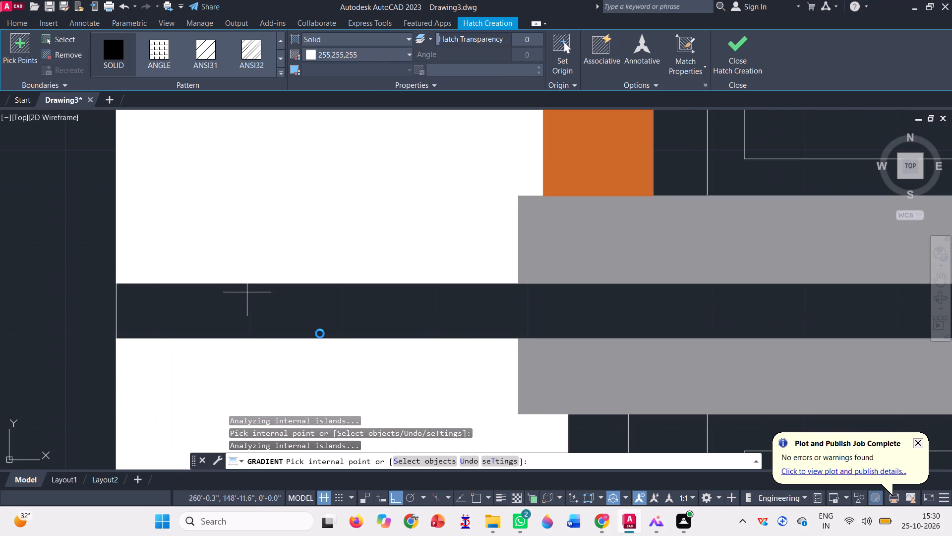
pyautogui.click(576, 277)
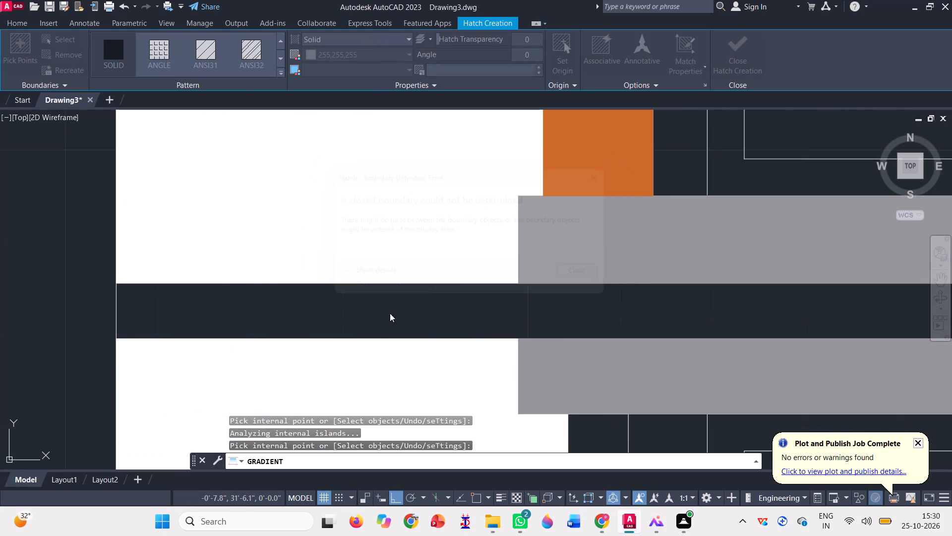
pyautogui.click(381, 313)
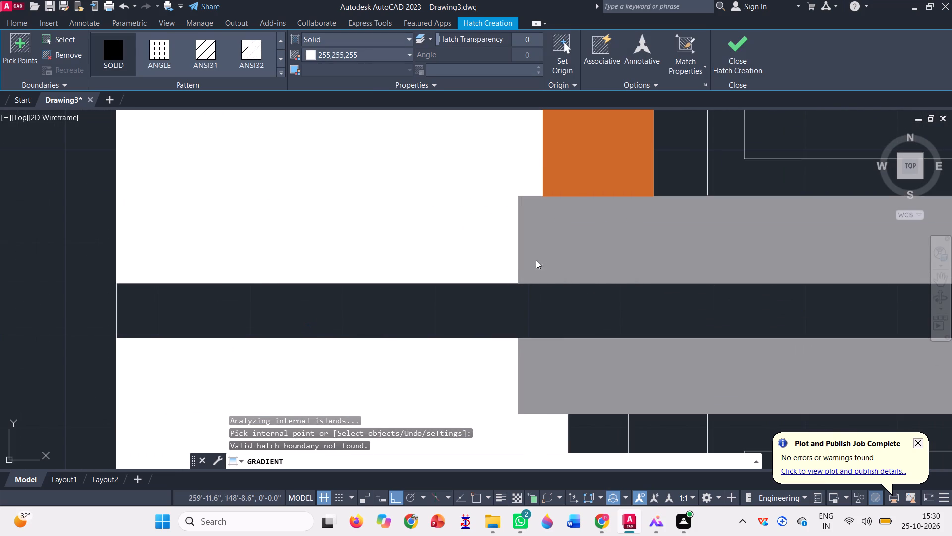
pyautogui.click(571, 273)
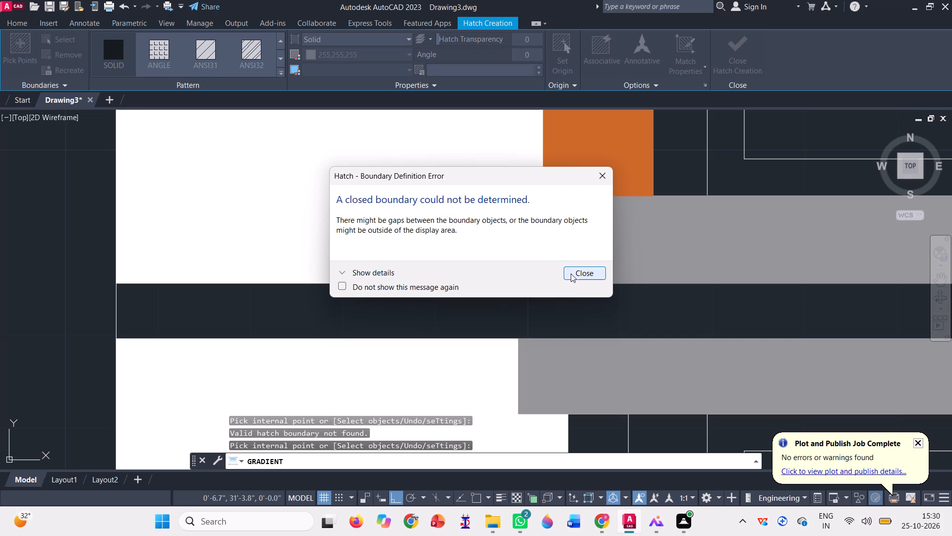
# Extend the solid white hatch to the bands directly below and above the top-floor window on the entrance side, including the projecting roof slab.
pyautogui.scroll(-5, 393, 328)
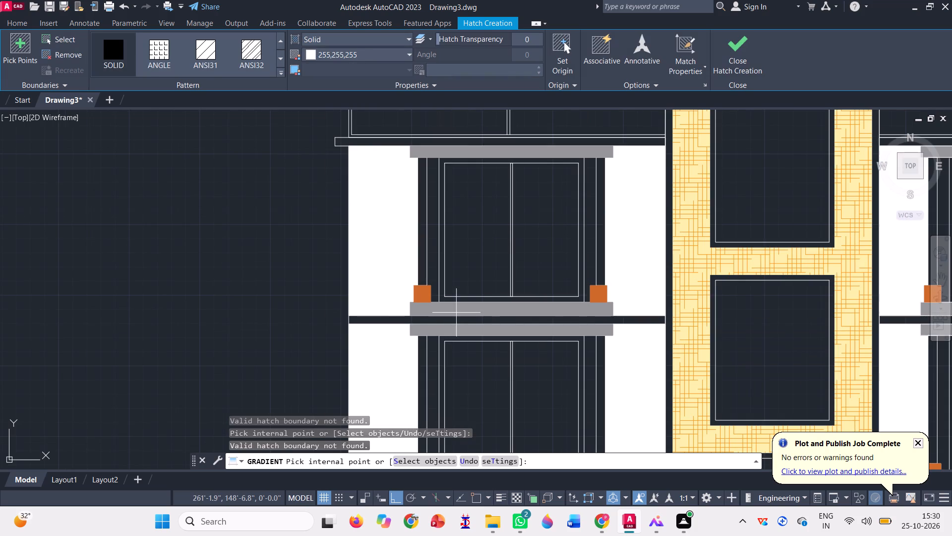
pyautogui.click(462, 320)
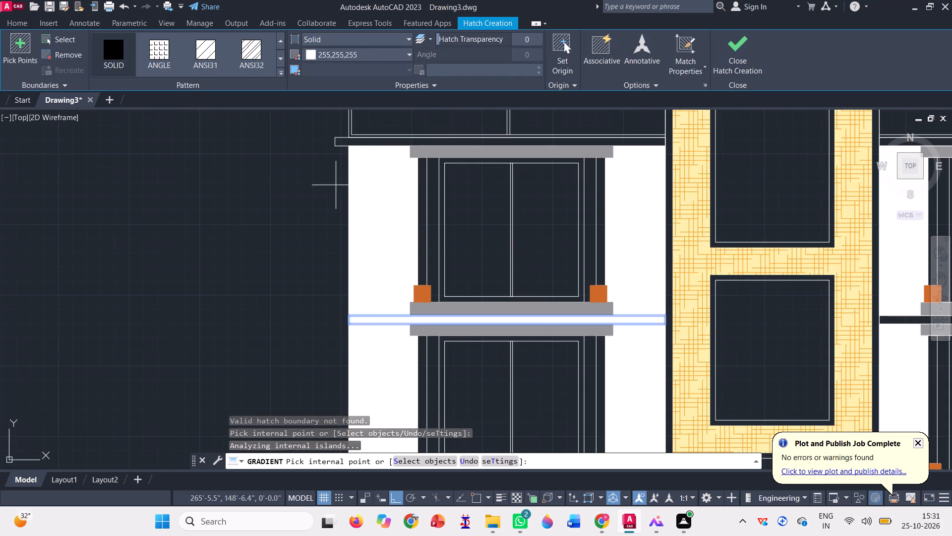
pyautogui.click(348, 142)
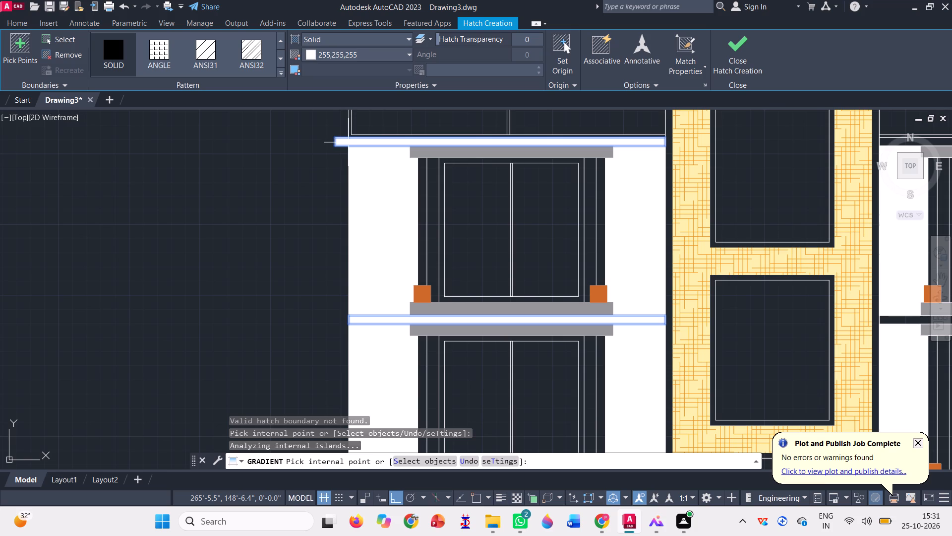
pyautogui.scroll(-3, 314, 196)
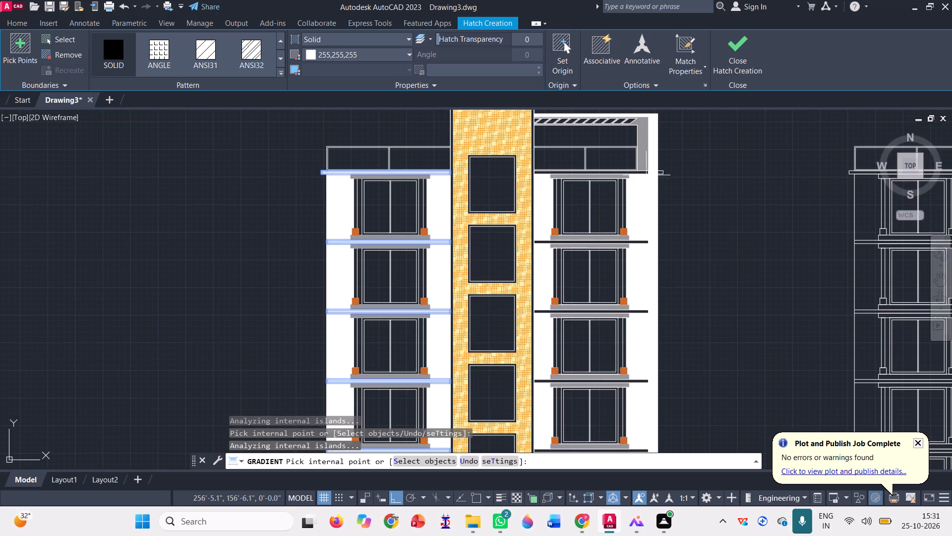
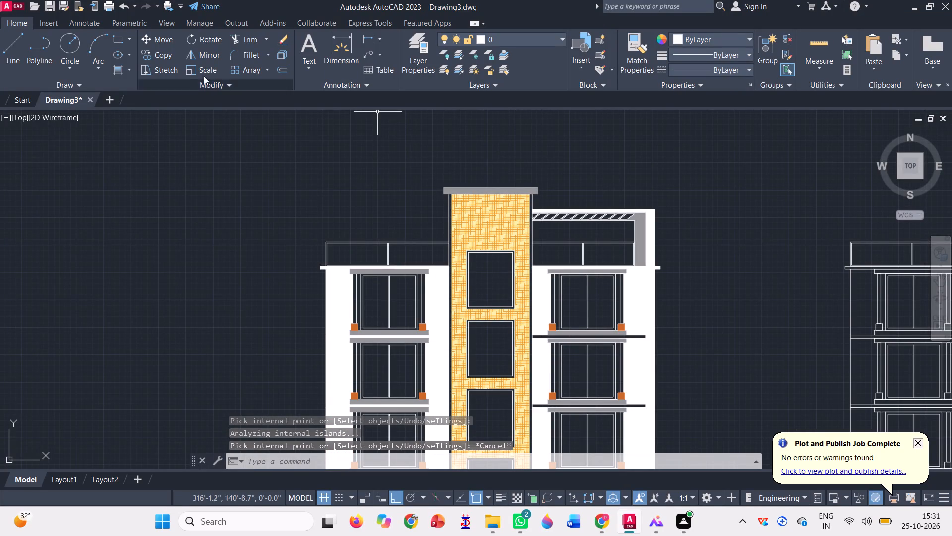
# Fill the two highest floor bands below the top-floor window on the side away from the entrance with a solid 255,255,255 white hatch.
pyautogui.click(115, 69)
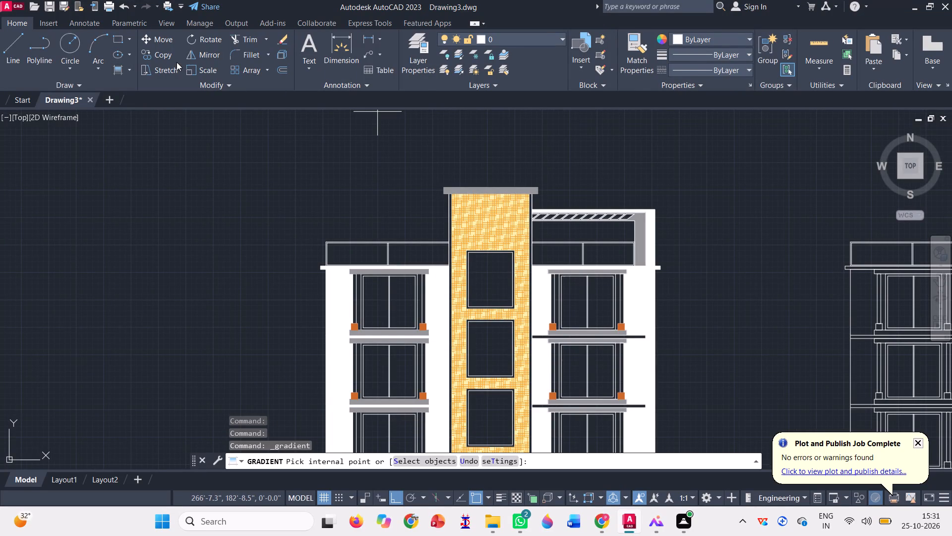
pyautogui.scroll(11, 155, 56)
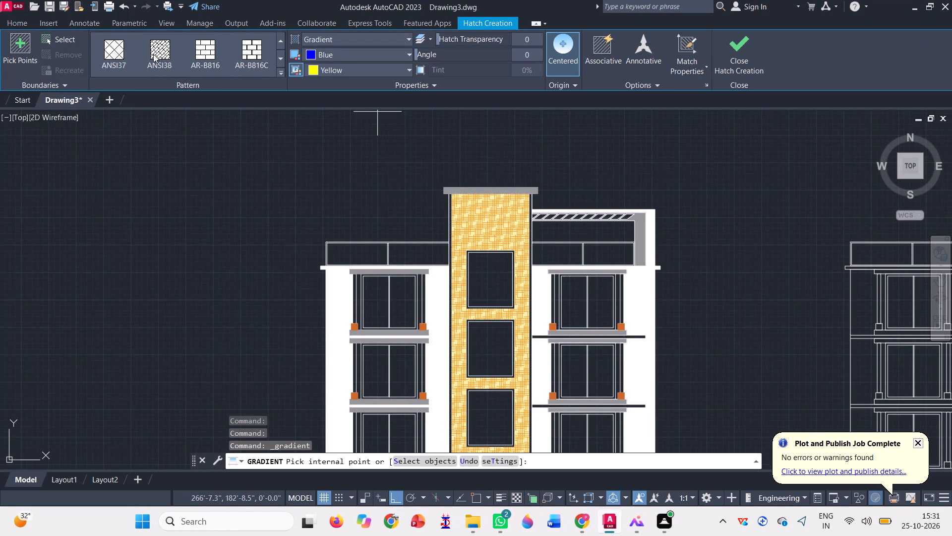
pyautogui.scroll(6, 153, 54)
pyautogui.click(122, 55)
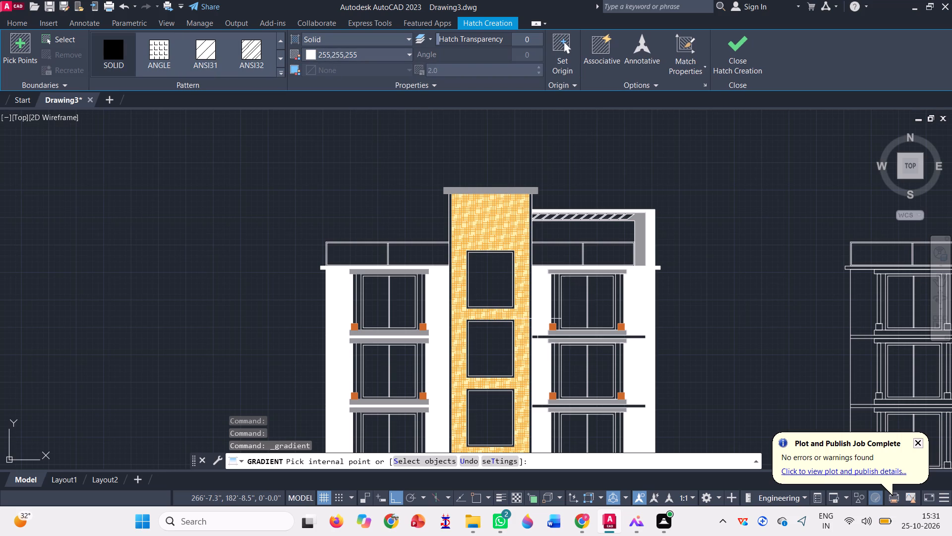
pyautogui.scroll(4, 552, 328)
pyautogui.click(480, 389)
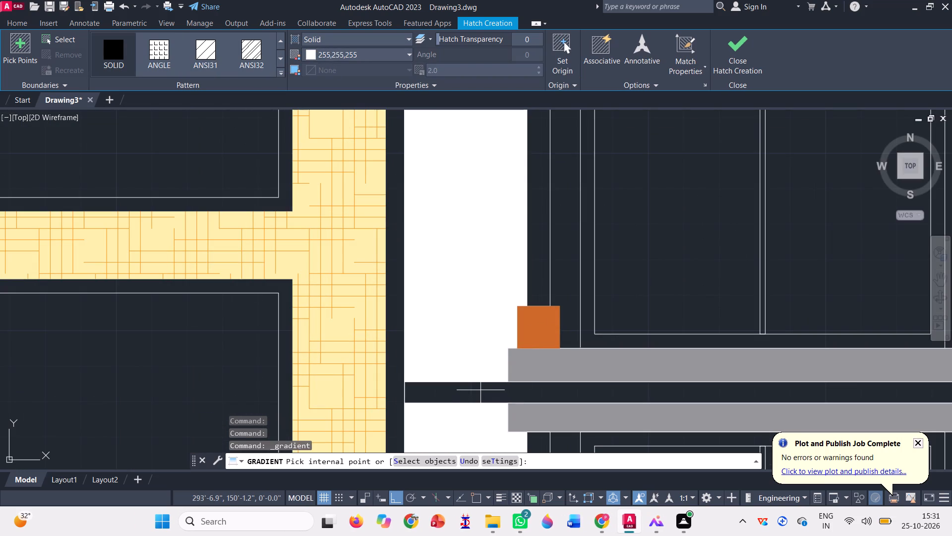
pyautogui.scroll(-7, 475, 311)
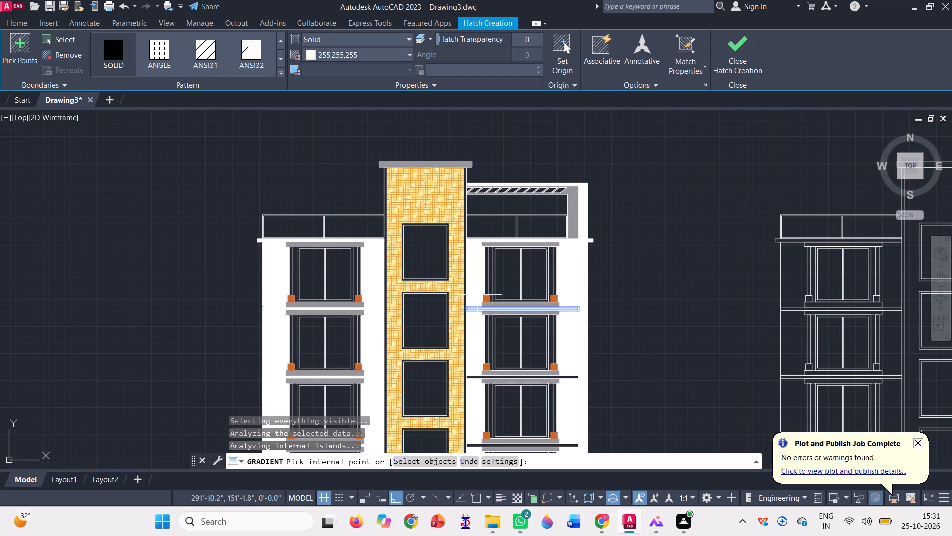
pyautogui.scroll(7, 500, 387)
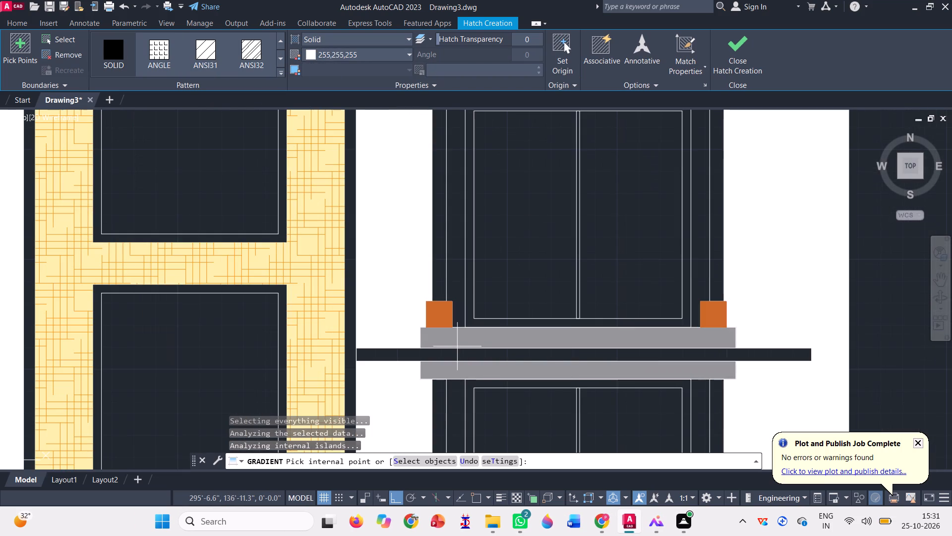
pyautogui.click(449, 350)
# Extend the solid white hatch to the third and fourth floor bands down on the side away from the entrance.
pyautogui.scroll(-3, 503, 317)
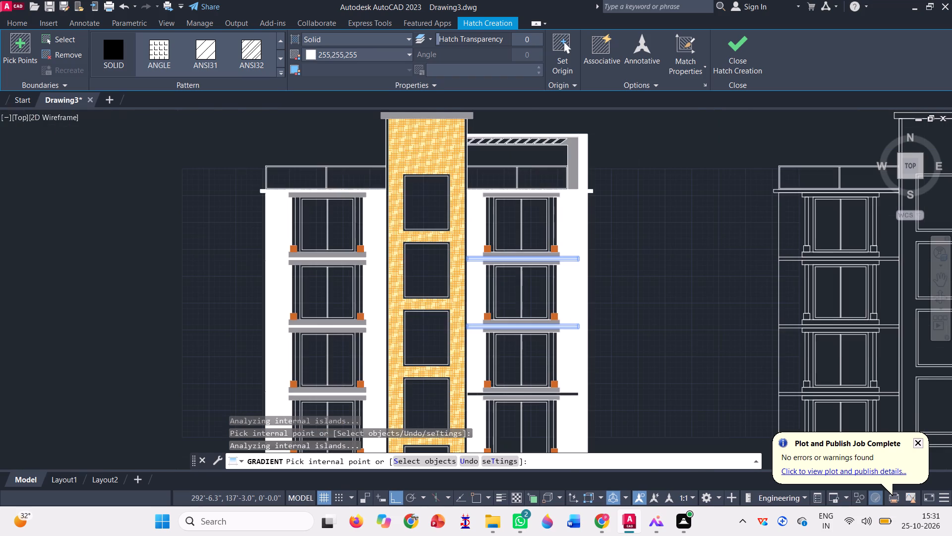
pyautogui.scroll(-2, 529, 297)
pyautogui.scroll(6, 502, 359)
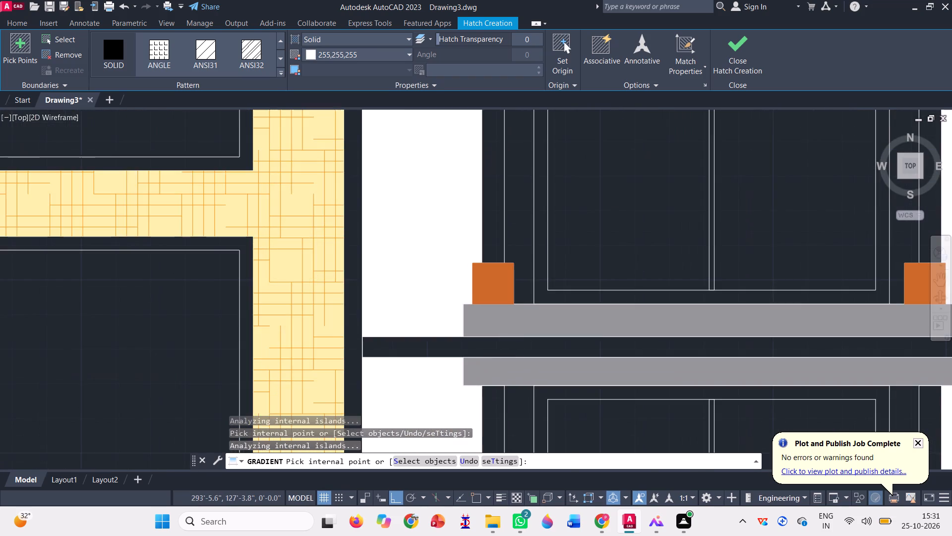
pyautogui.click(500, 352)
pyautogui.scroll(-6, 511, 314)
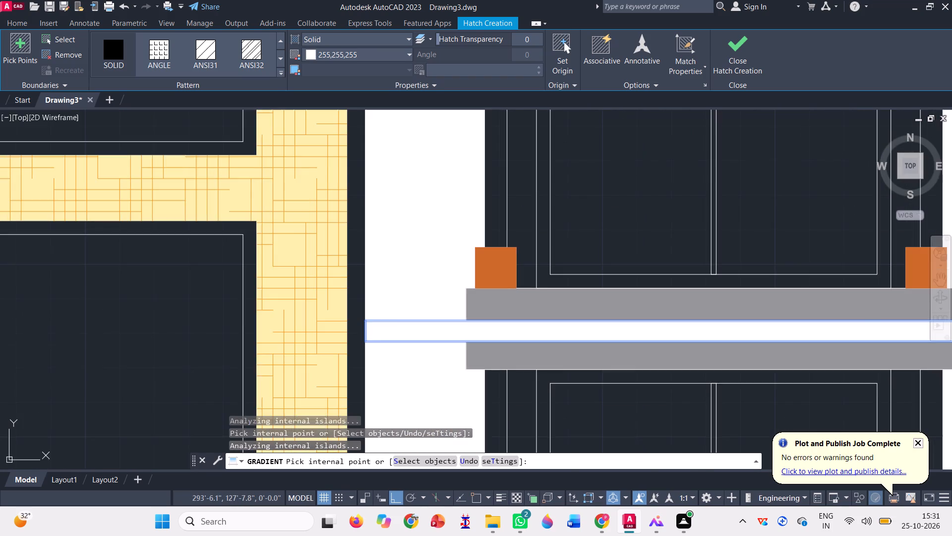
pyautogui.scroll(-2, 528, 290)
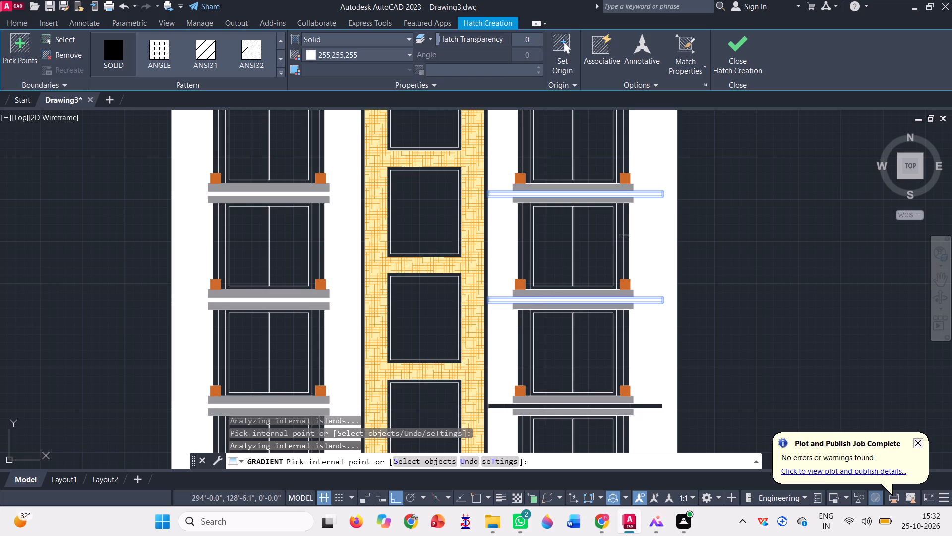
pyautogui.scroll(-1, 589, 330)
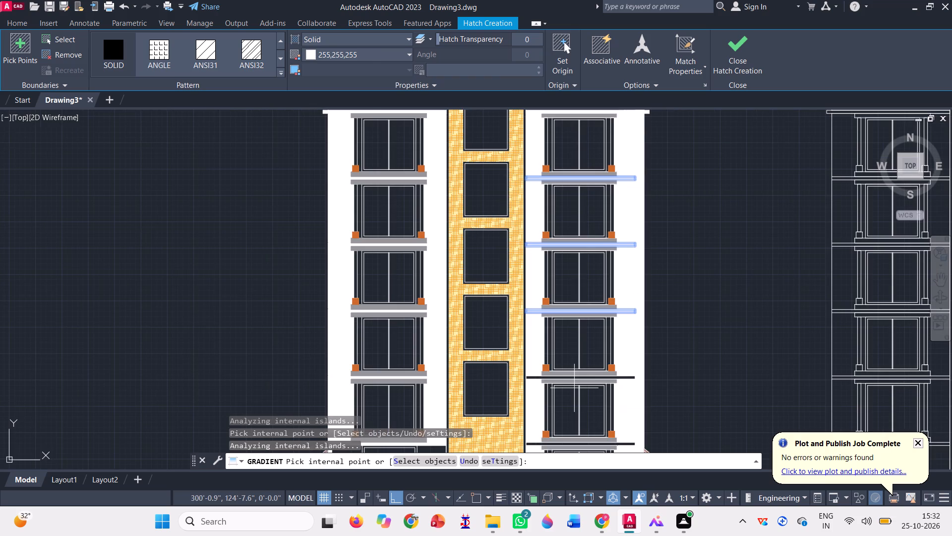
pyautogui.scroll(3, 574, 387)
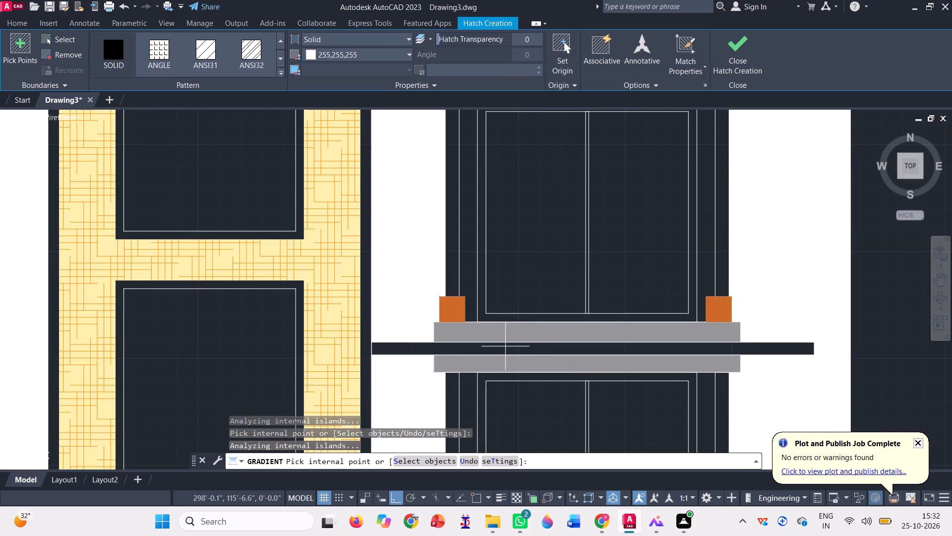
pyautogui.click(507, 347)
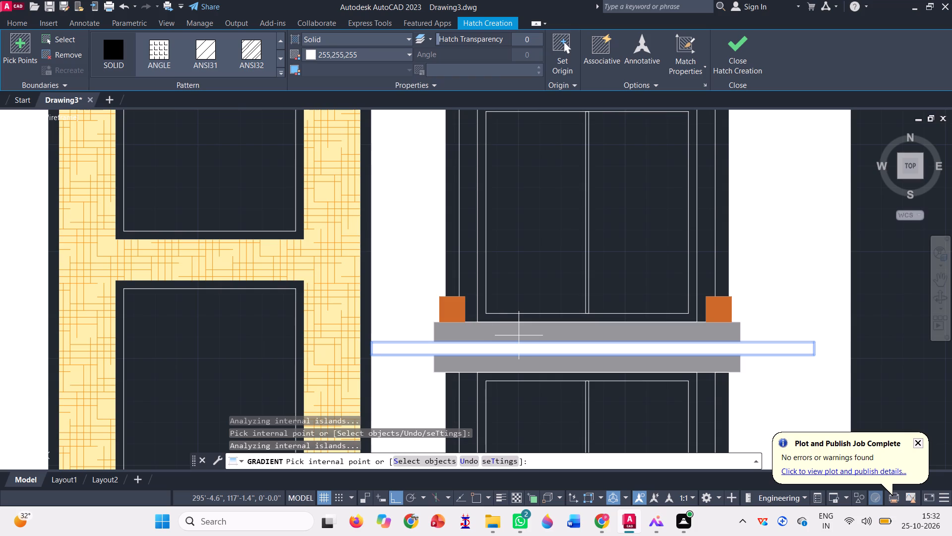
# Extend the solid white hatch to the lowest floor band, above the ground-floor window away from the entrance, and finish the hatch.
pyautogui.scroll(-4, 505, 309)
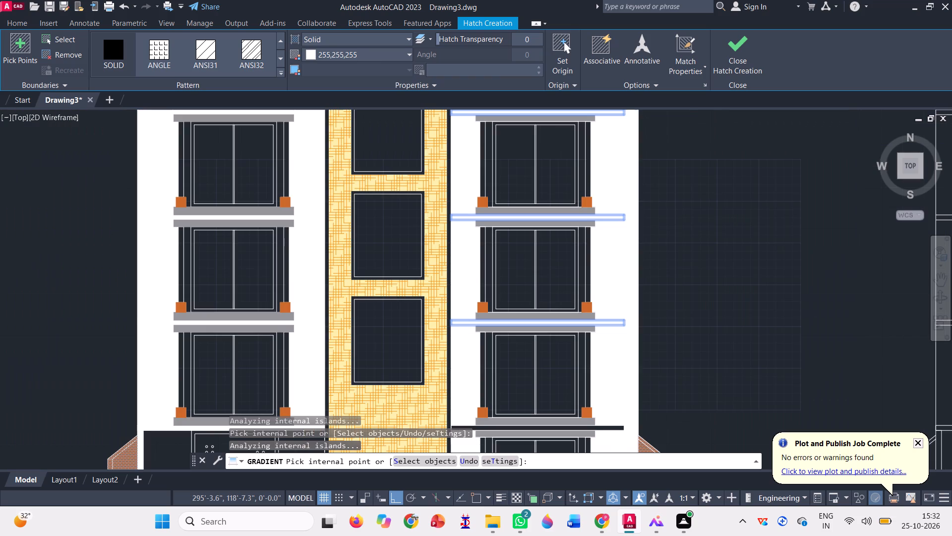
pyautogui.scroll(-1, 499, 298)
pyautogui.scroll(3, 502, 361)
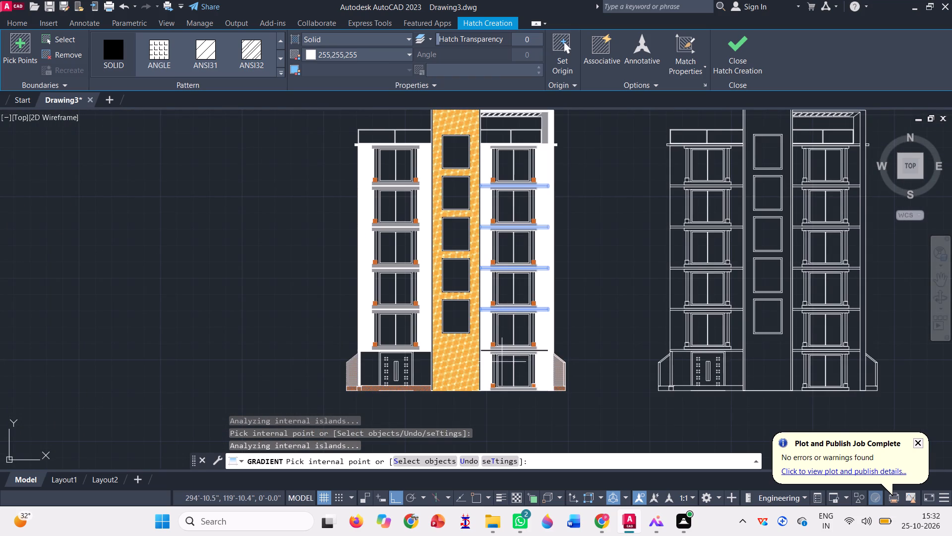
pyautogui.scroll(2, 494, 339)
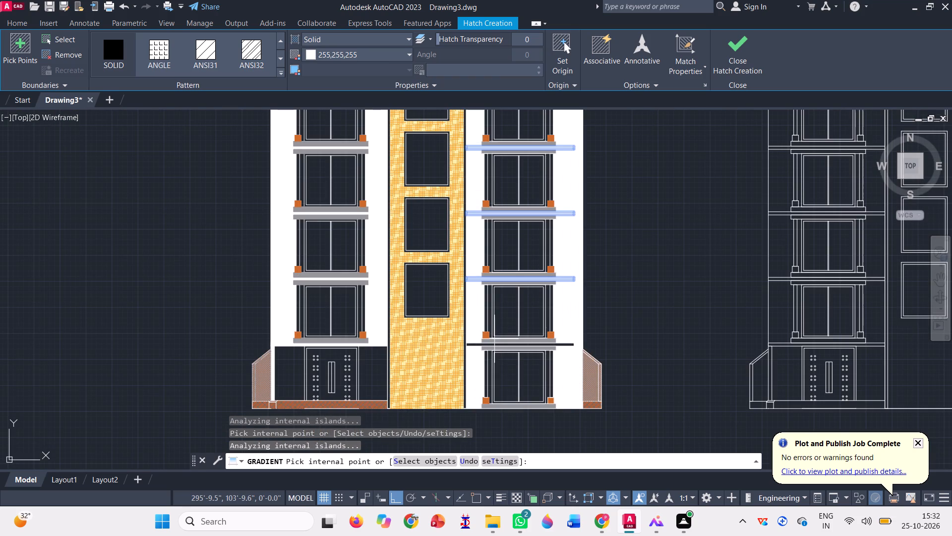
pyautogui.scroll(4, 495, 338)
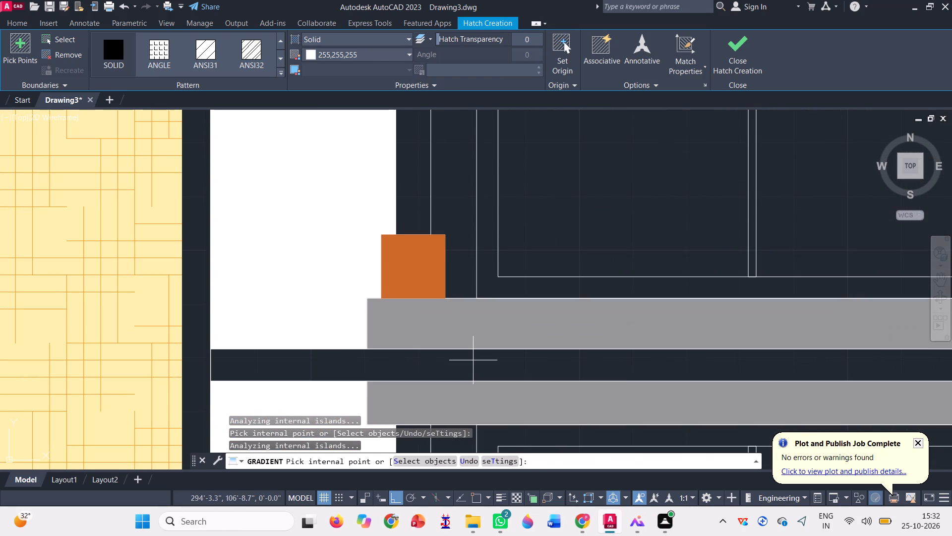
pyautogui.click(473, 359)
pyautogui.scroll(-2, 471, 366)
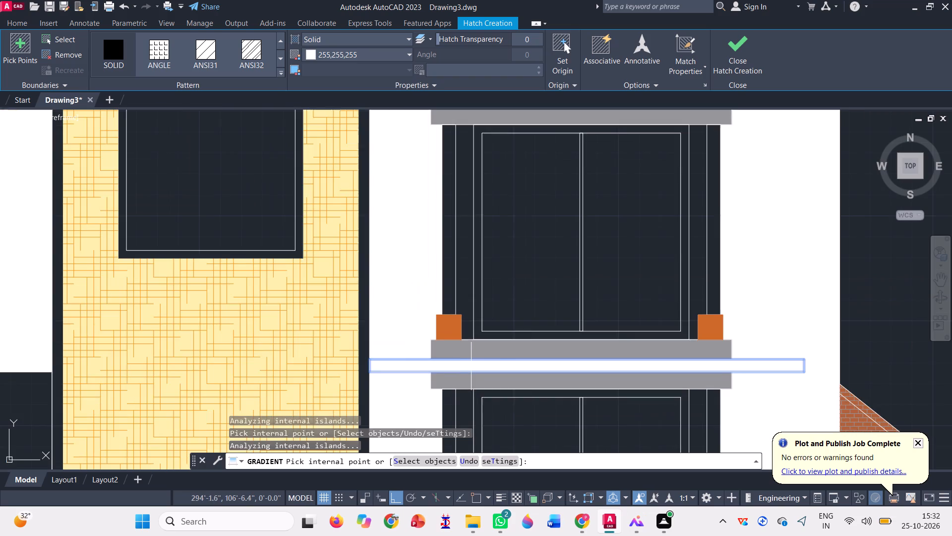
pyautogui.scroll(-5, 478, 356)
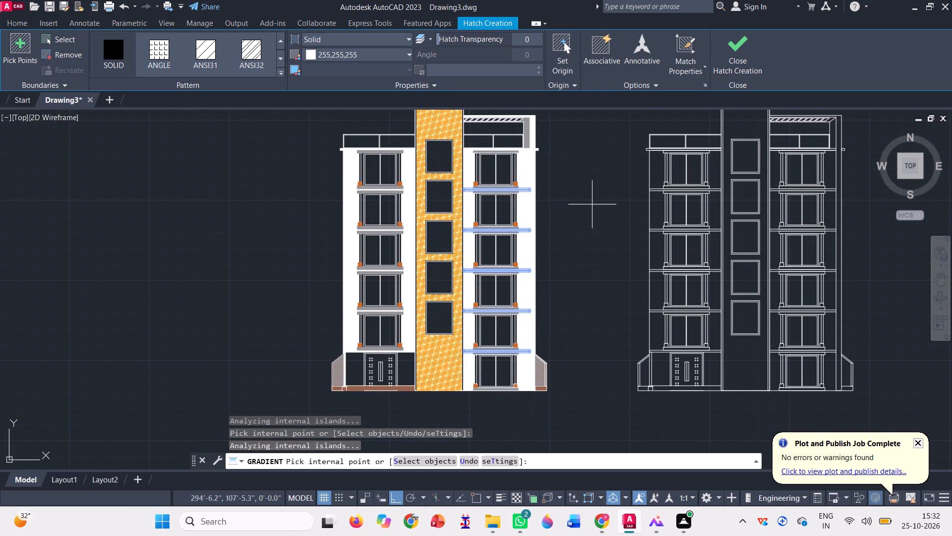
pyautogui.scroll(-1, 594, 202)
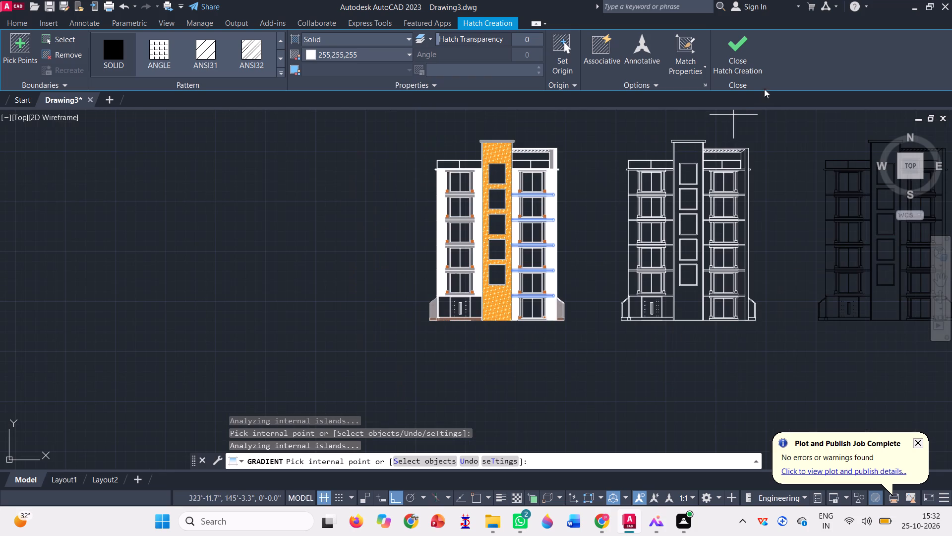
pyautogui.click(747, 51)
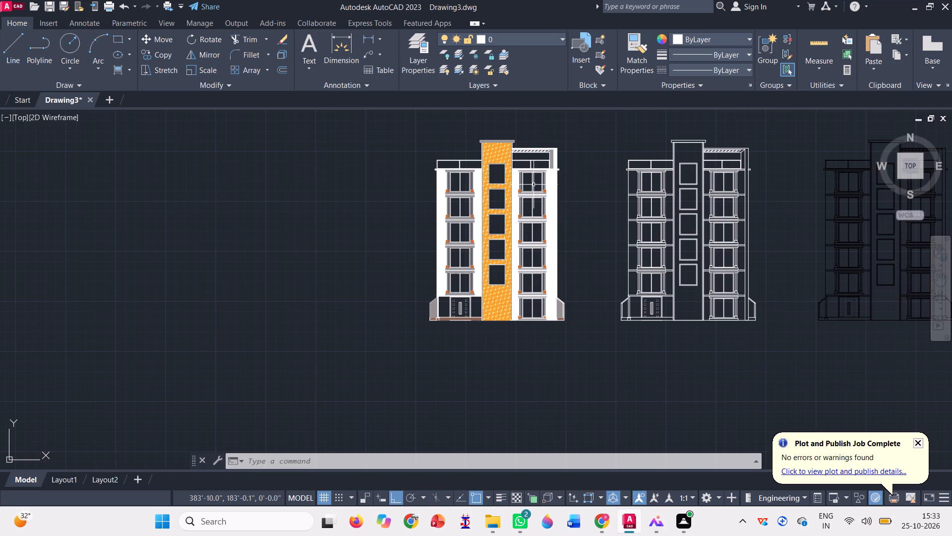
# Fill the two narrow columns flanking the top-floor window on the entrance side with a solid hatch in pale yellow 252,239,171.
pyautogui.scroll(2, 473, 131)
pyautogui.scroll(3, 400, 254)
pyautogui.scroll(-2, 396, 242)
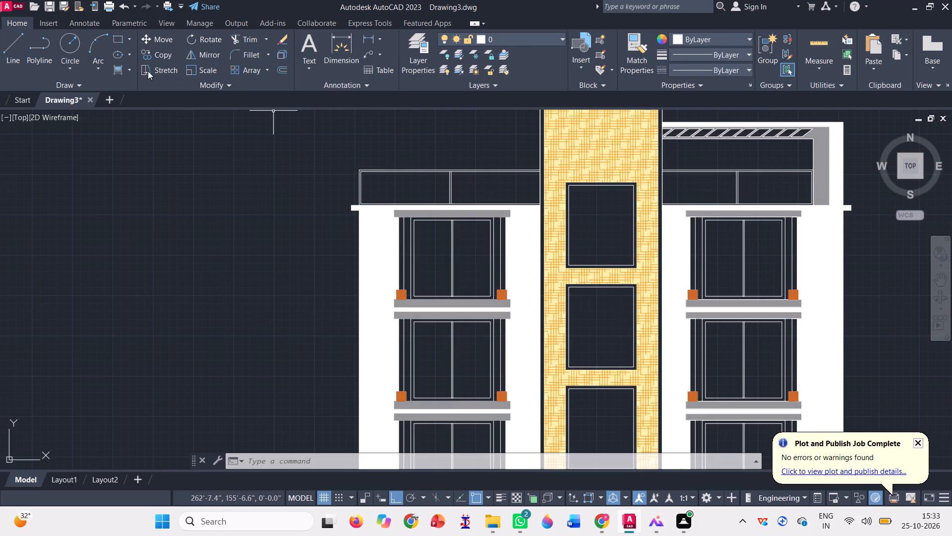
pyautogui.click(117, 70)
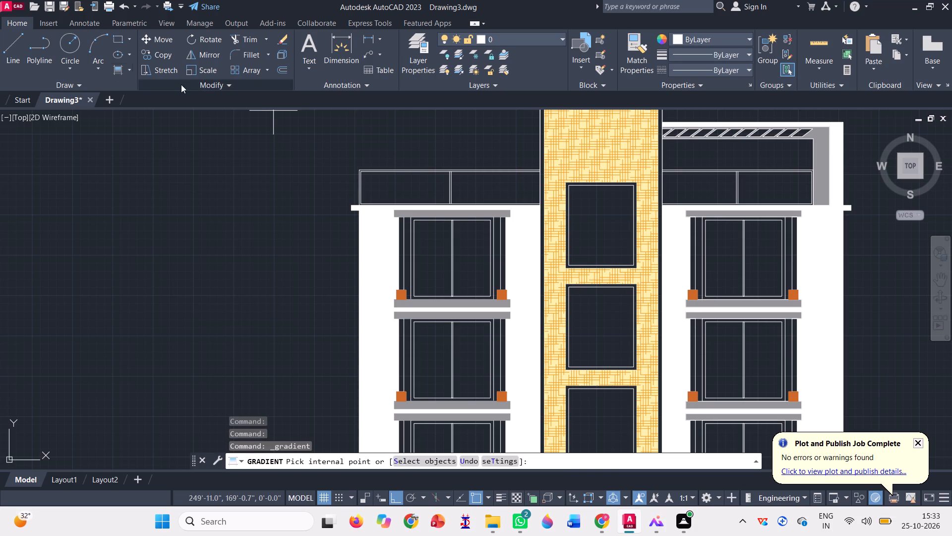
pyautogui.scroll(4, 234, 68)
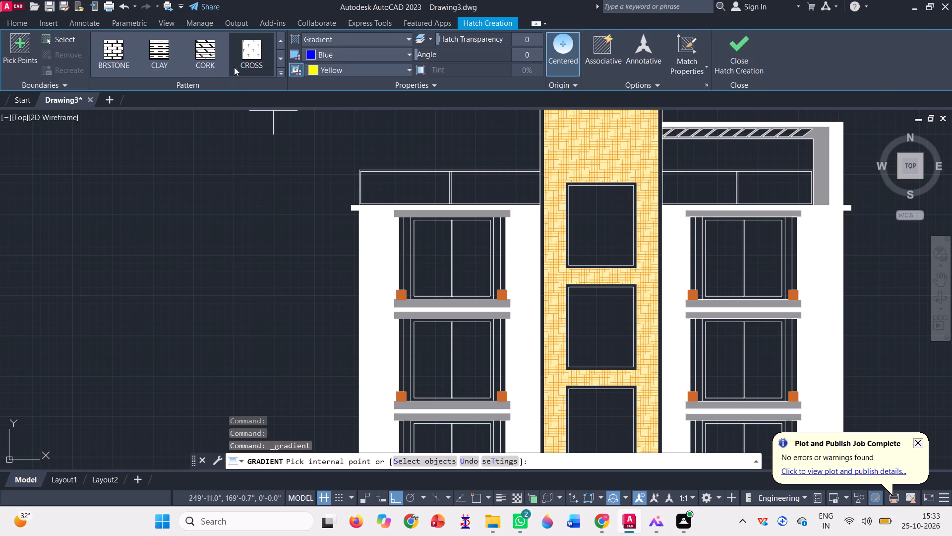
pyautogui.scroll(9, 234, 67)
pyautogui.click(112, 54)
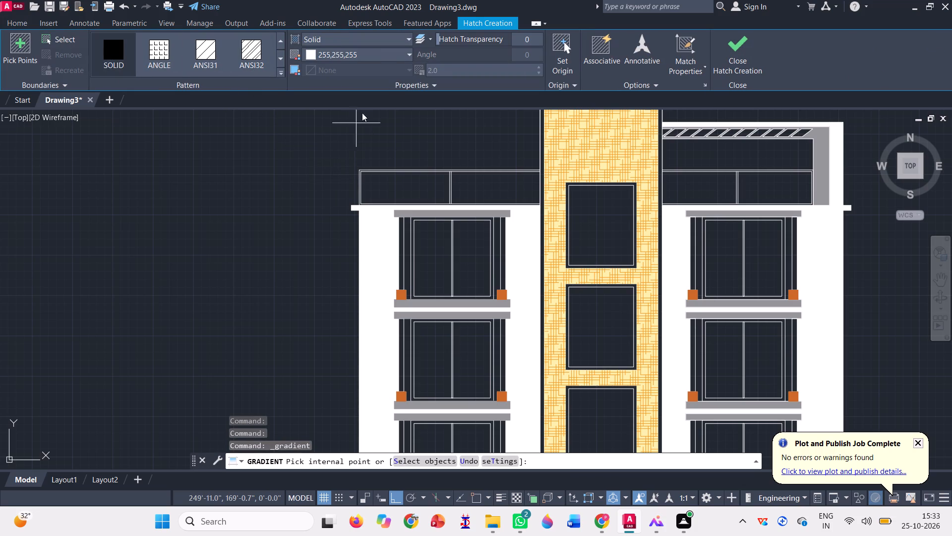
pyautogui.click(351, 51)
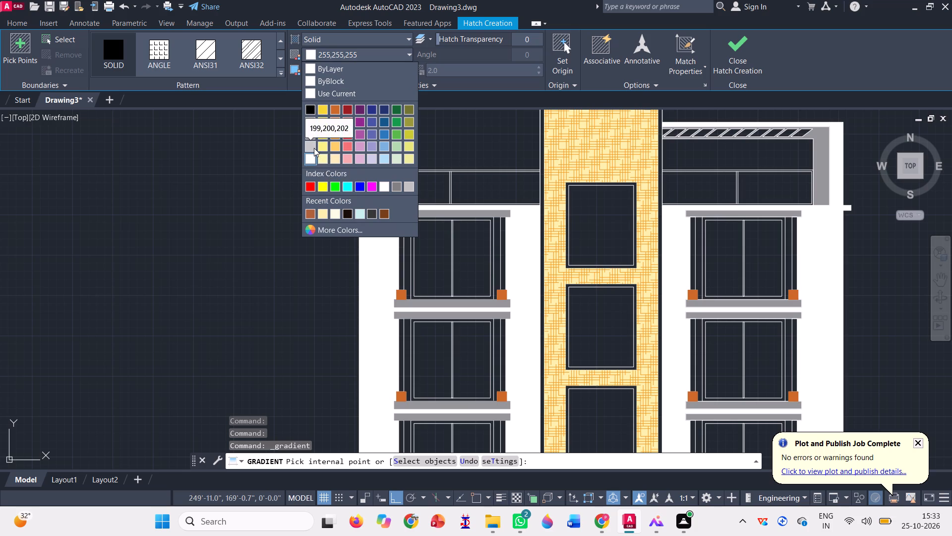
pyautogui.click(320, 213)
pyautogui.scroll(4, 403, 262)
pyautogui.scroll(-2, 364, 249)
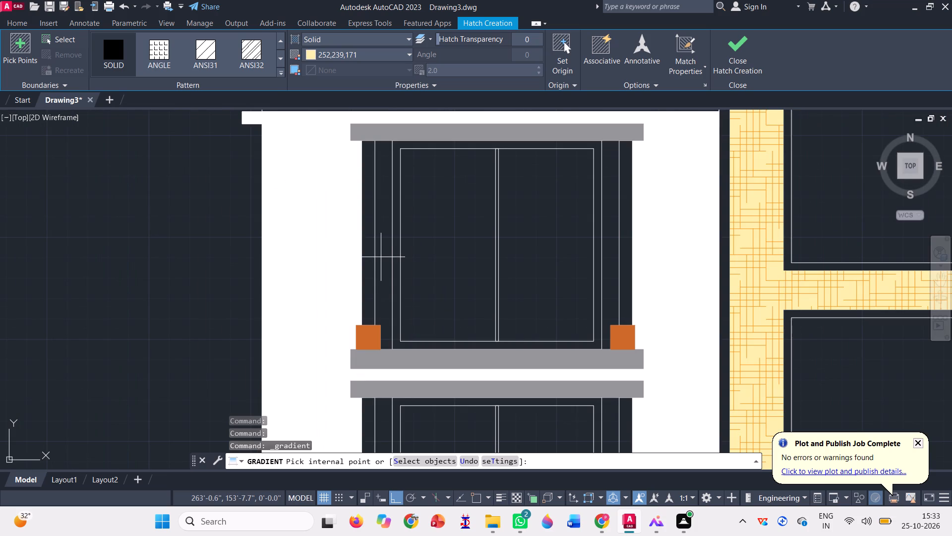
pyautogui.click(369, 239)
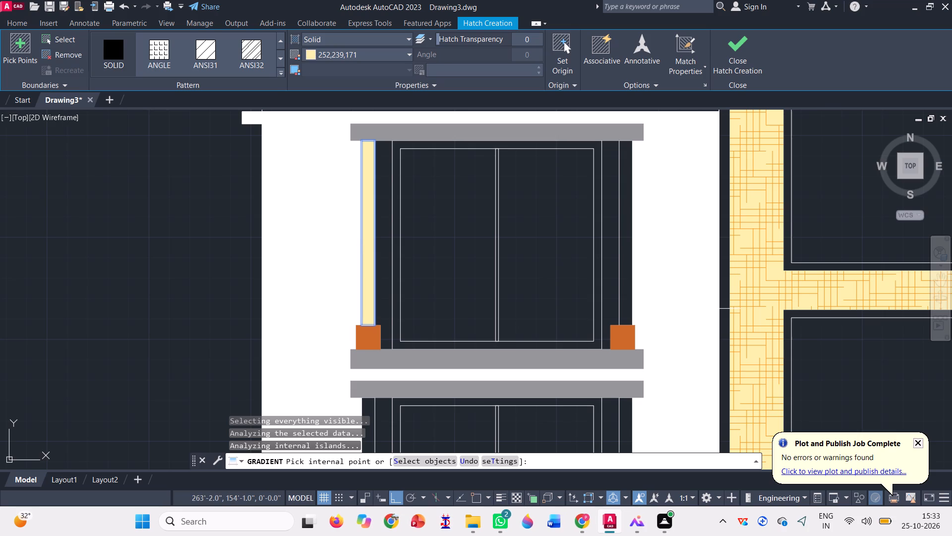
pyautogui.click(624, 239)
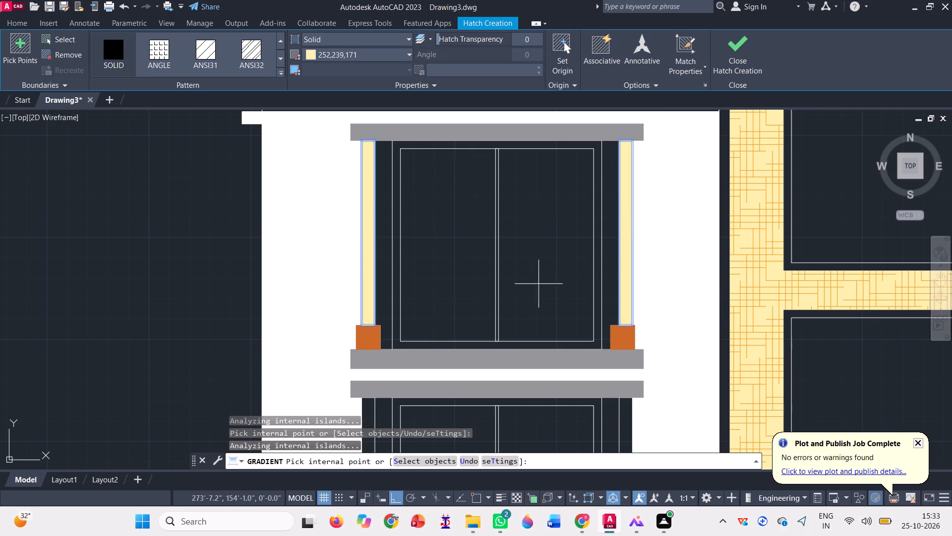
# Extend the solid pale yellow hatch to both narrow columns flanking the second window down on the entrance side.
pyautogui.scroll(-4, 523, 222)
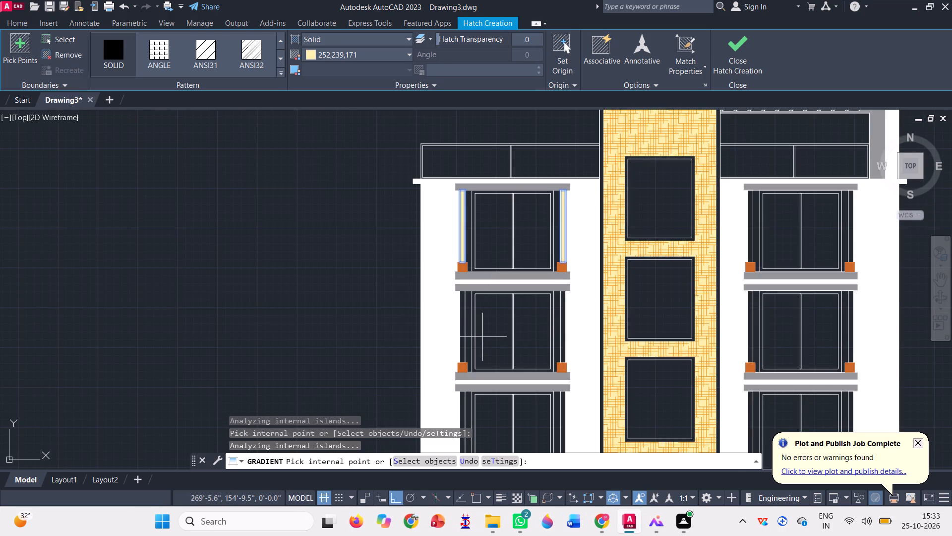
pyautogui.scroll(3, 474, 340)
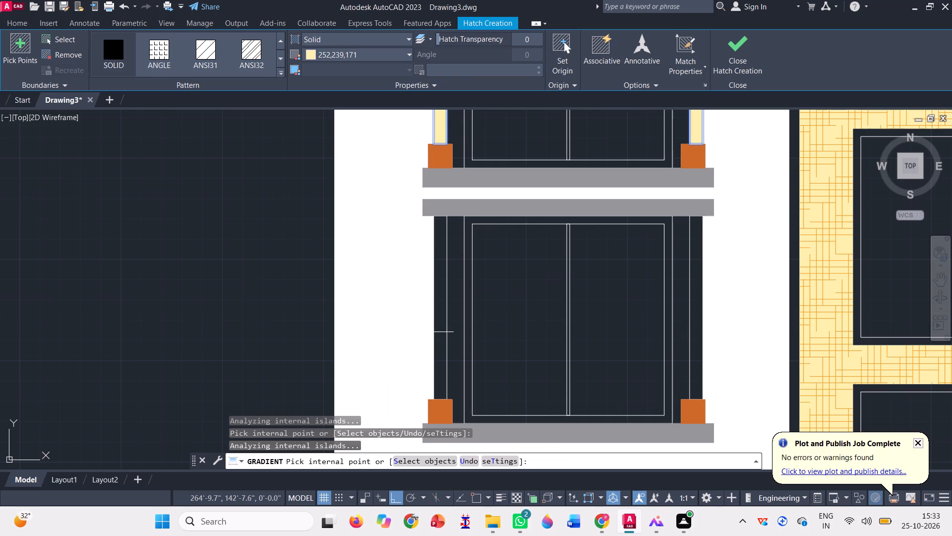
pyautogui.click(439, 344)
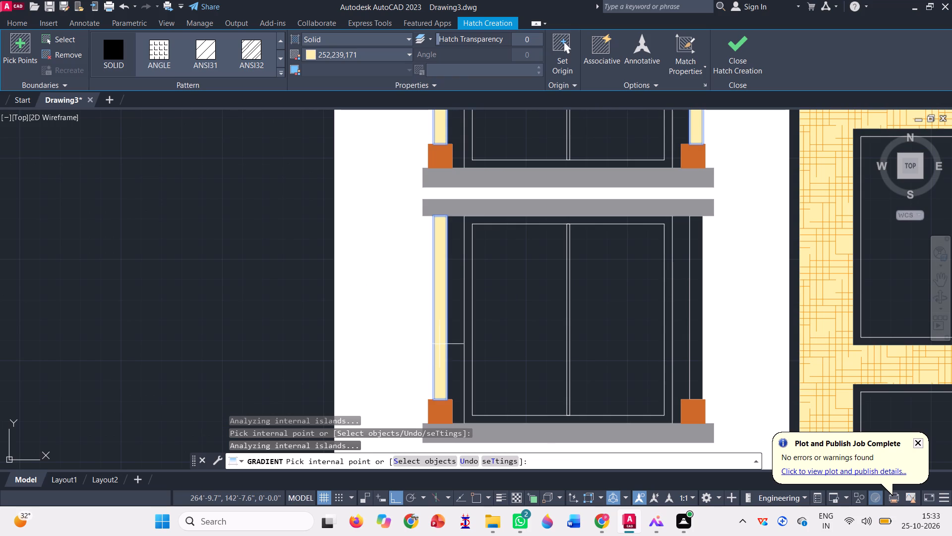
pyautogui.click(697, 363)
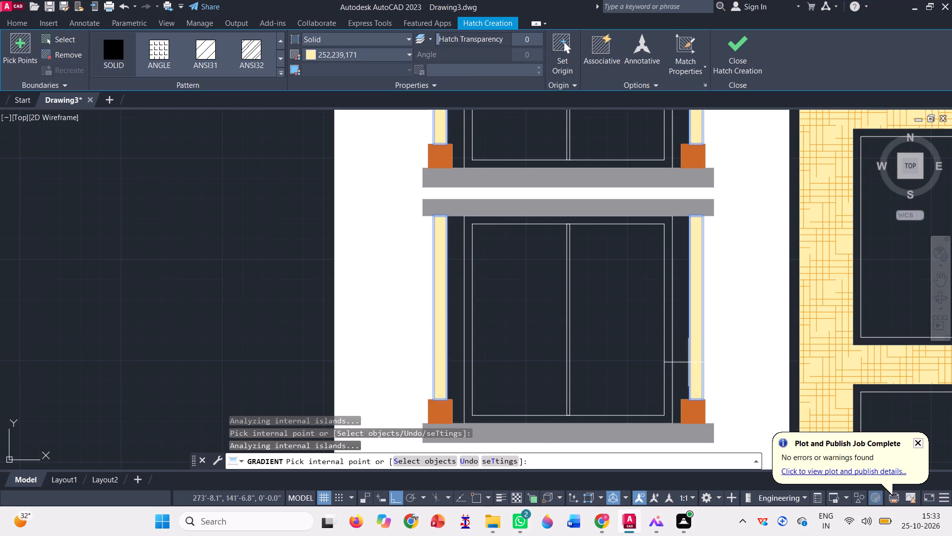
# Extend the solid pale yellow hatch to both narrow columns flanking the third window down on the entrance side.
pyautogui.scroll(-2, 580, 294)
pyautogui.scroll(-2, 516, 237)
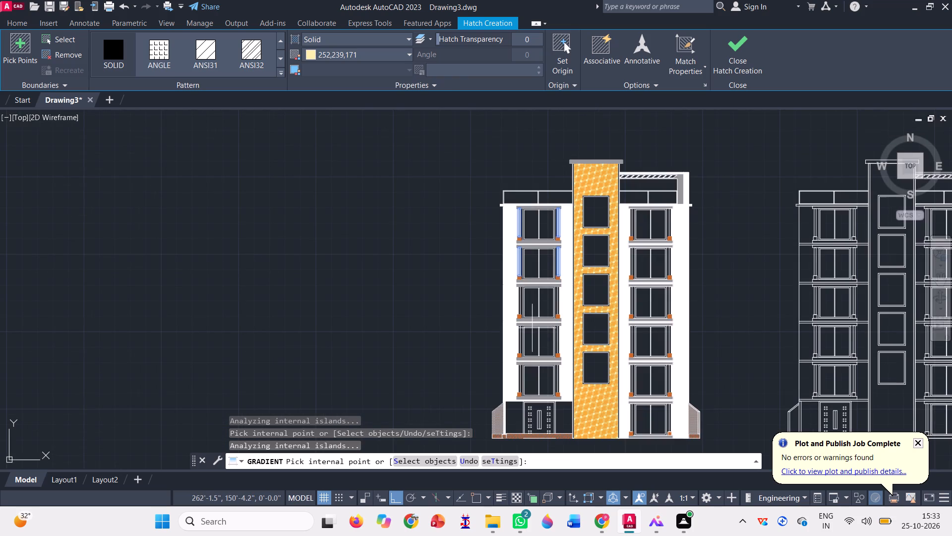
pyautogui.scroll(6, 530, 310)
pyautogui.click(499, 295)
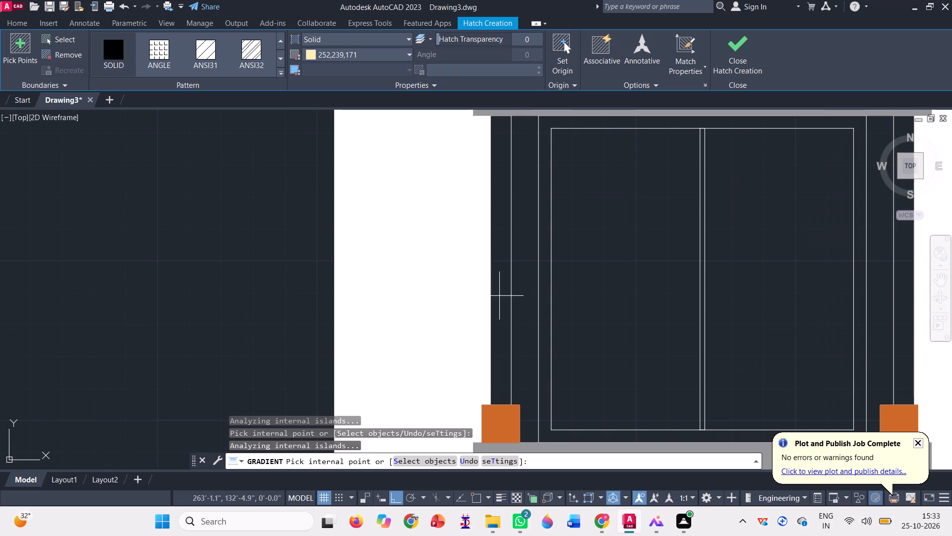
pyautogui.scroll(-3, 452, 314)
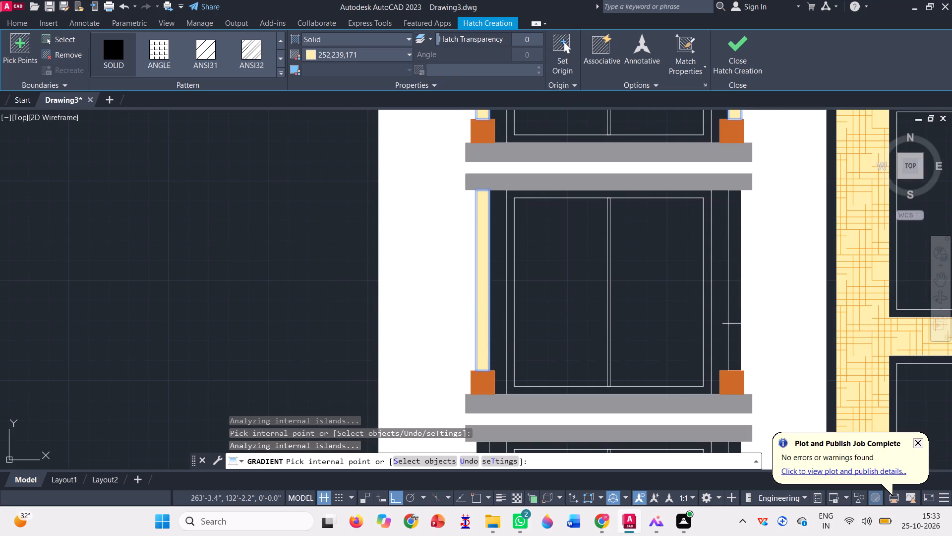
pyautogui.click(736, 317)
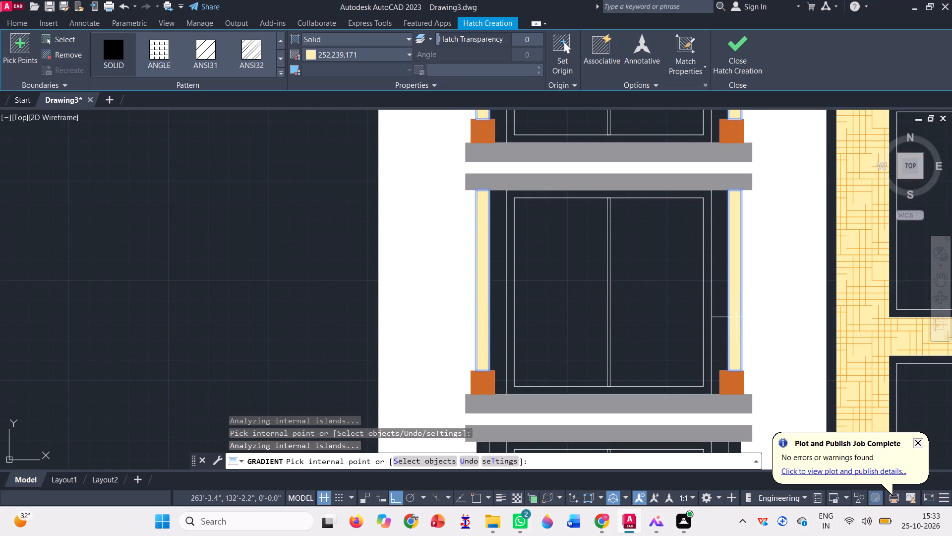
# Extend the solid pale yellow hatch to both narrow columns flanking the fourth window down on the entrance side.
pyautogui.scroll(-4, 543, 241)
pyautogui.scroll(2, 527, 356)
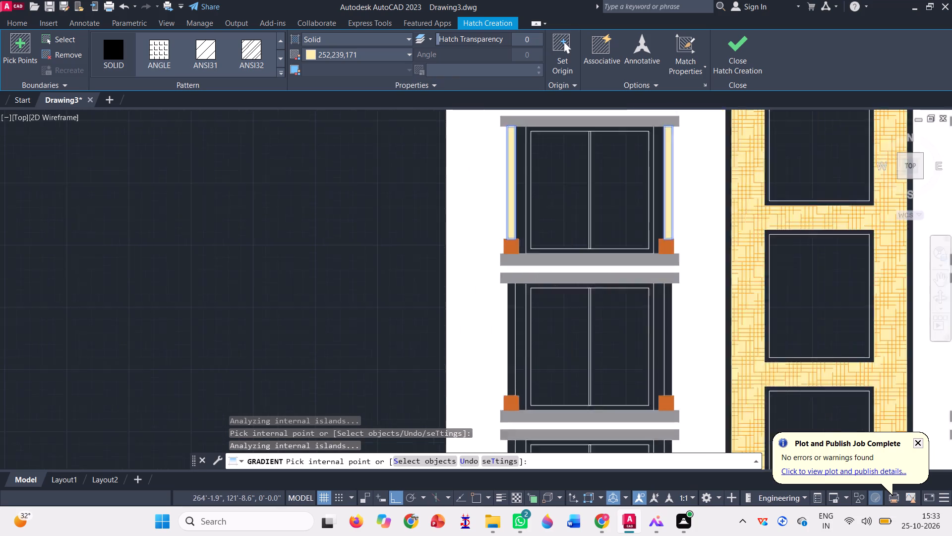
pyautogui.click(499, 327)
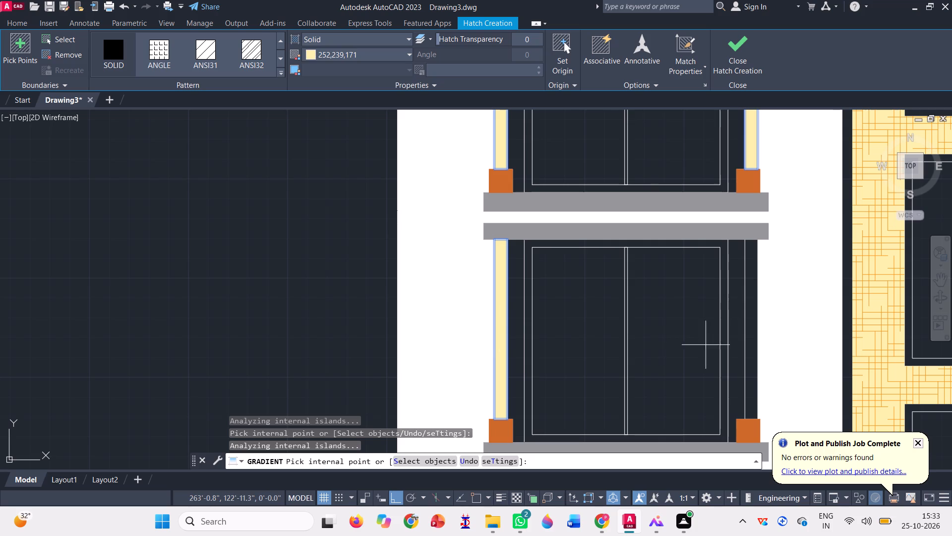
pyautogui.click(747, 346)
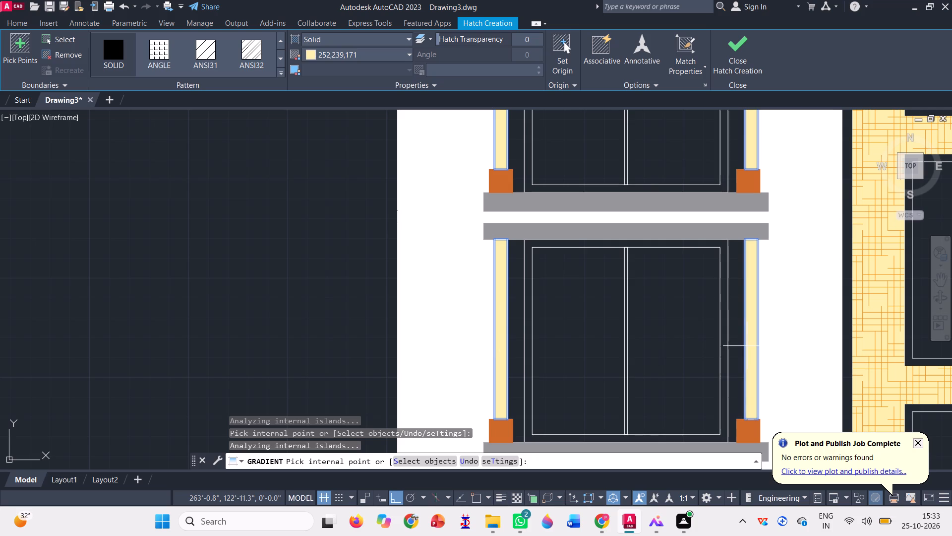
# Extend the solid pale yellow hatch to both narrow columns flanking the lowest window, directly above the entrance.
pyautogui.scroll(-2, 549, 256)
pyautogui.scroll(-2, 525, 218)
pyautogui.scroll(3, 540, 305)
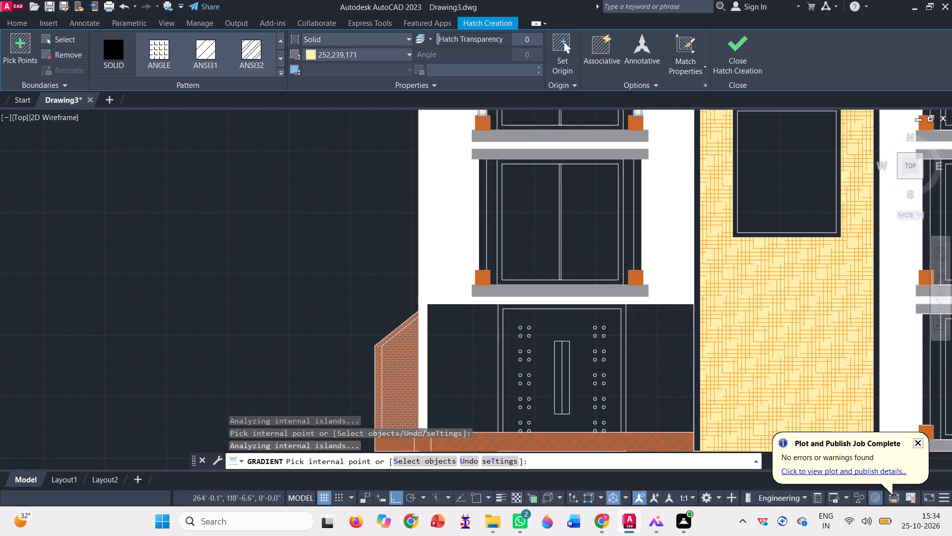
pyautogui.scroll(2, 481, 220)
pyautogui.click(481, 219)
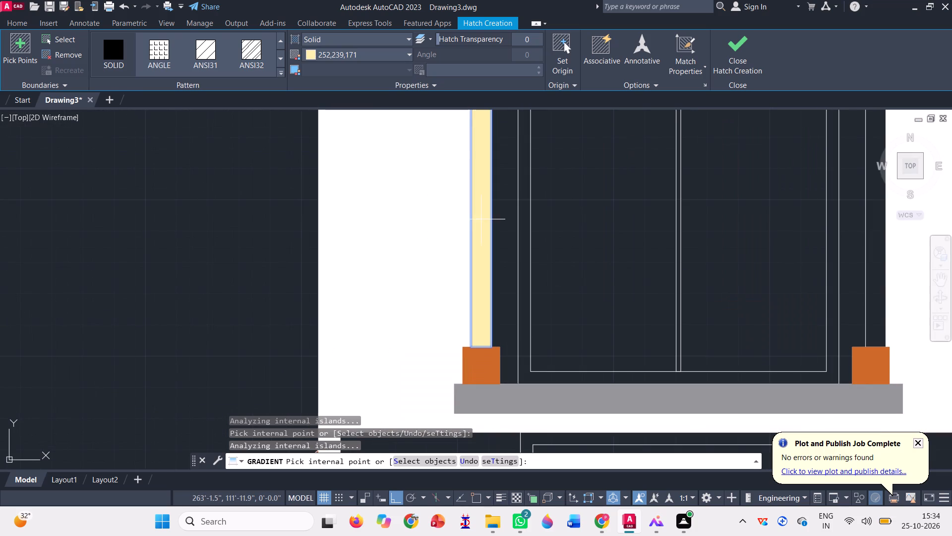
pyautogui.scroll(-1, 464, 288)
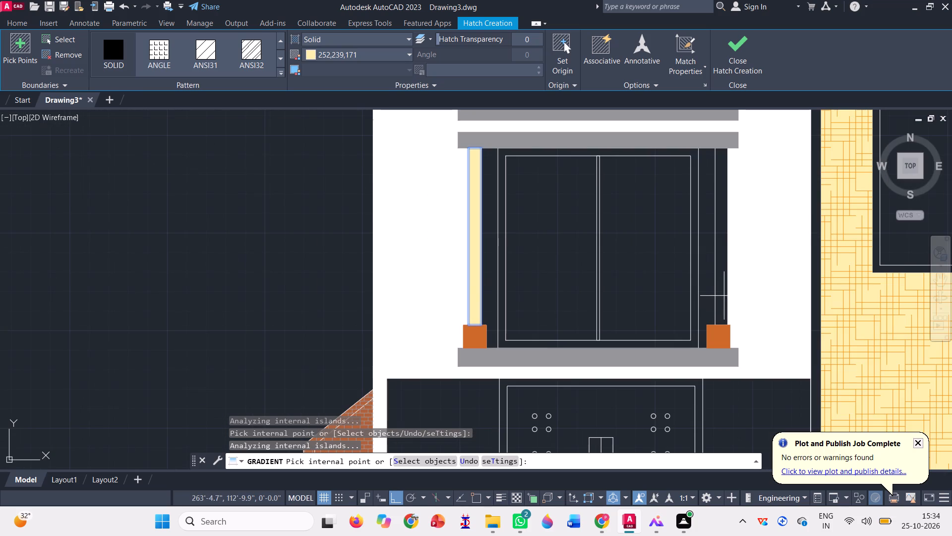
pyautogui.click(720, 289)
# Extend the solid pale yellow hatch to both narrow columns flanking the ground-floor window on the side away from the entrance.
pyautogui.scroll(-2, 522, 345)
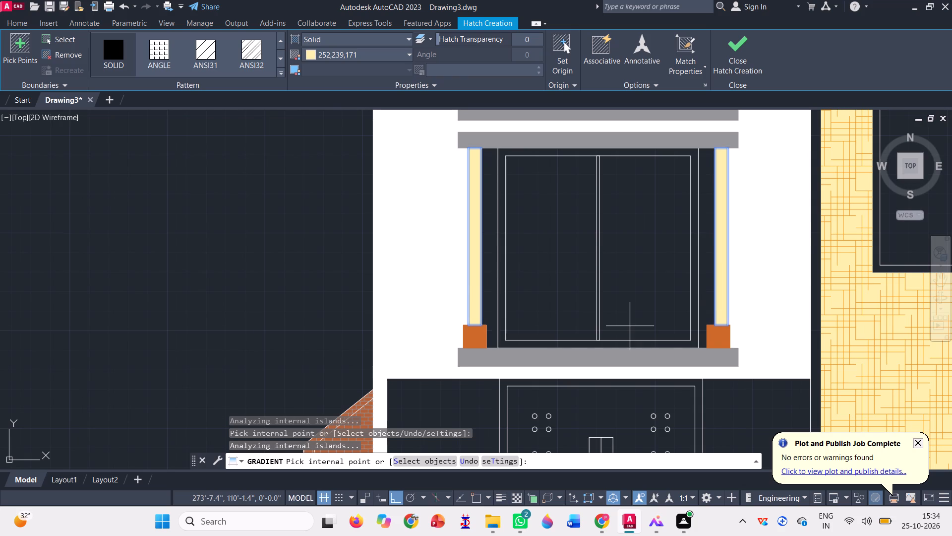
pyautogui.scroll(-2, 391, 320)
pyautogui.scroll(3, 668, 369)
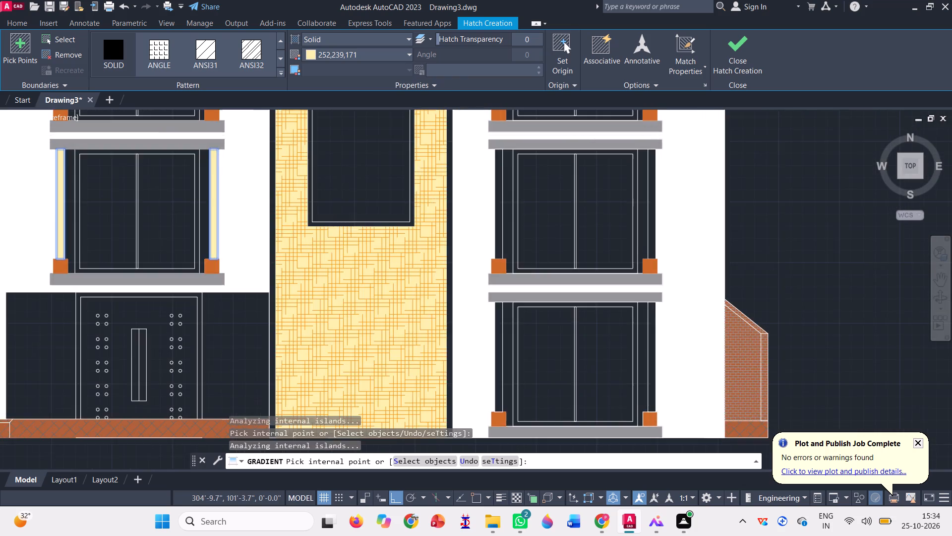
pyautogui.click(649, 349)
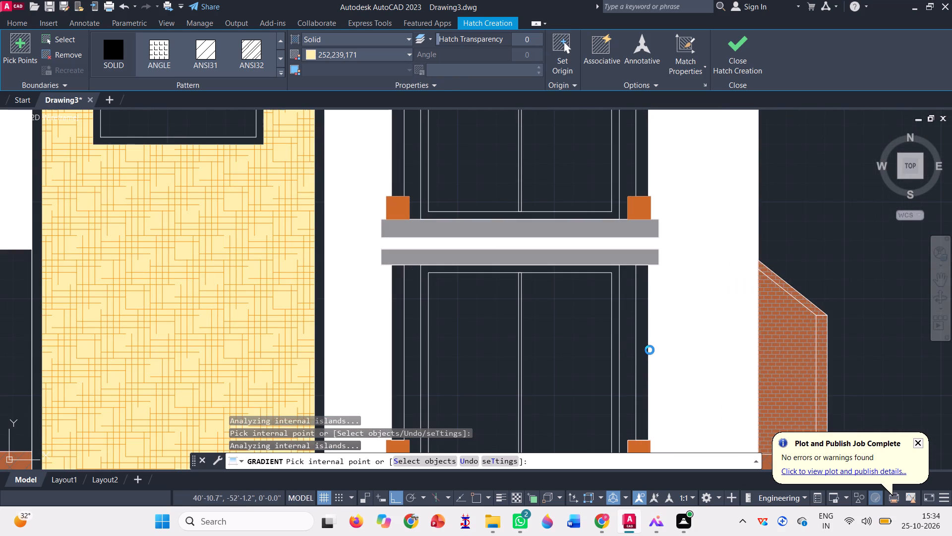
pyautogui.click(535, 265)
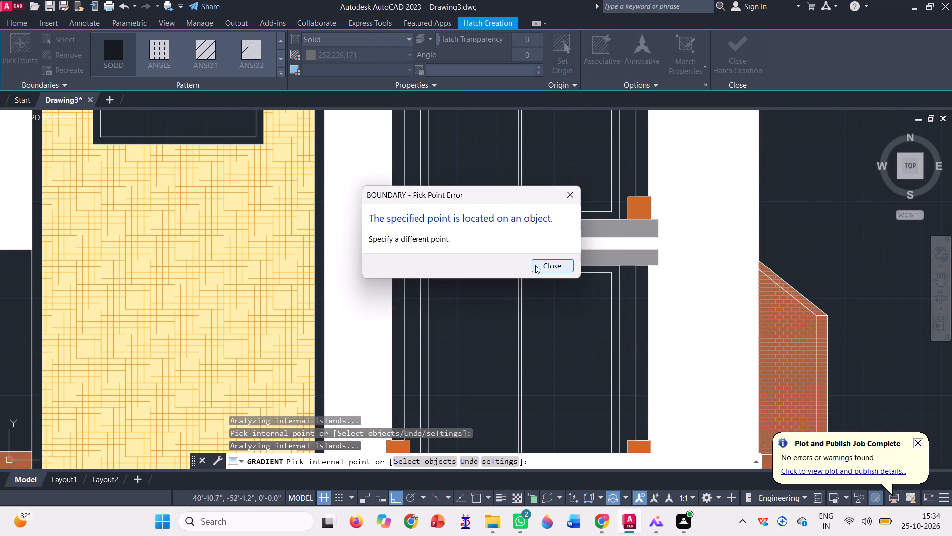
pyautogui.click(643, 333)
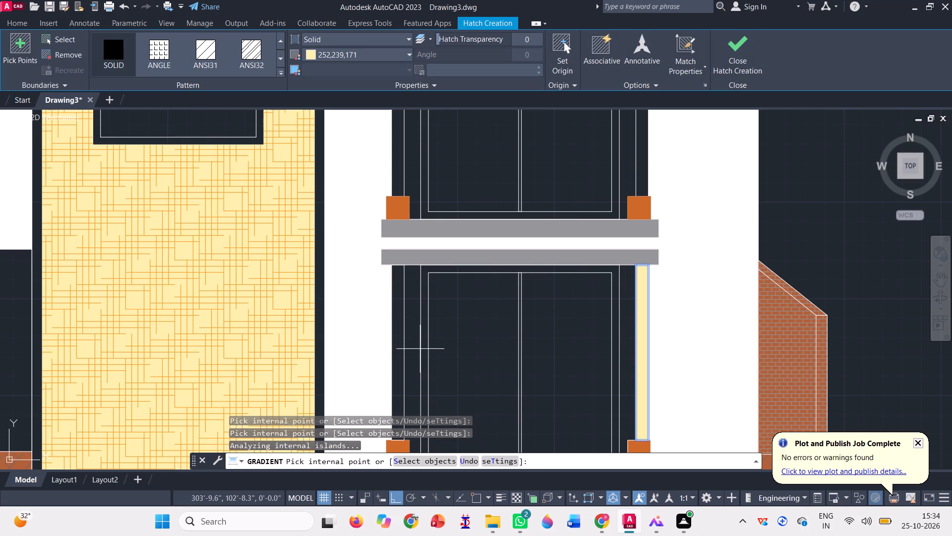
pyautogui.click(396, 351)
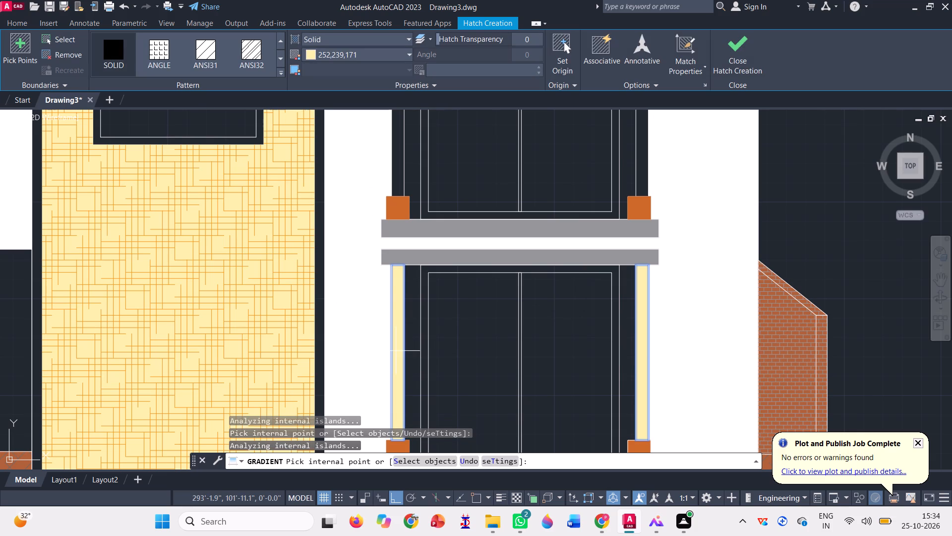
# Extend the solid pale yellow hatch to both narrow columns of the window directly above the ground-floor one, away from the entrance.
pyautogui.scroll(-1, 415, 375)
pyautogui.scroll(2, 413, 174)
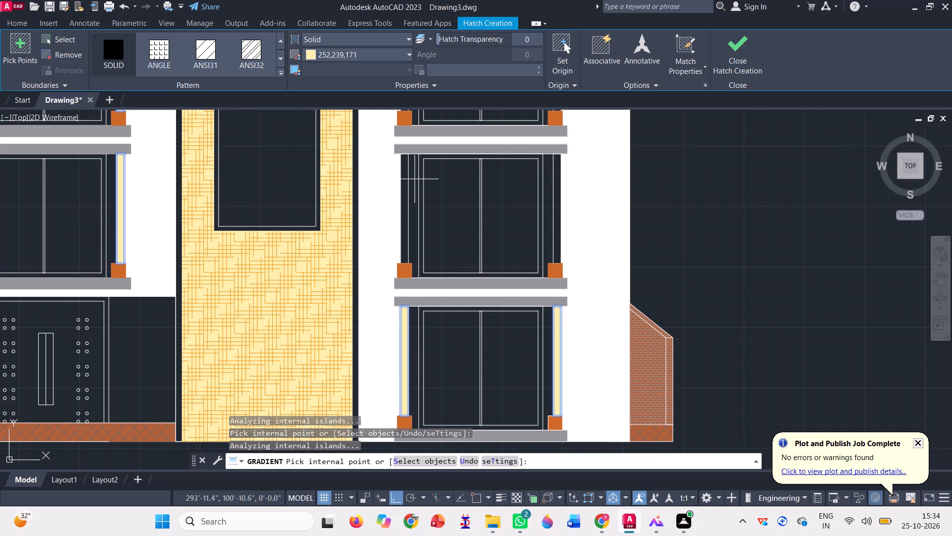
pyautogui.scroll(2, 394, 196)
pyautogui.click(394, 242)
pyautogui.scroll(-3, 406, 257)
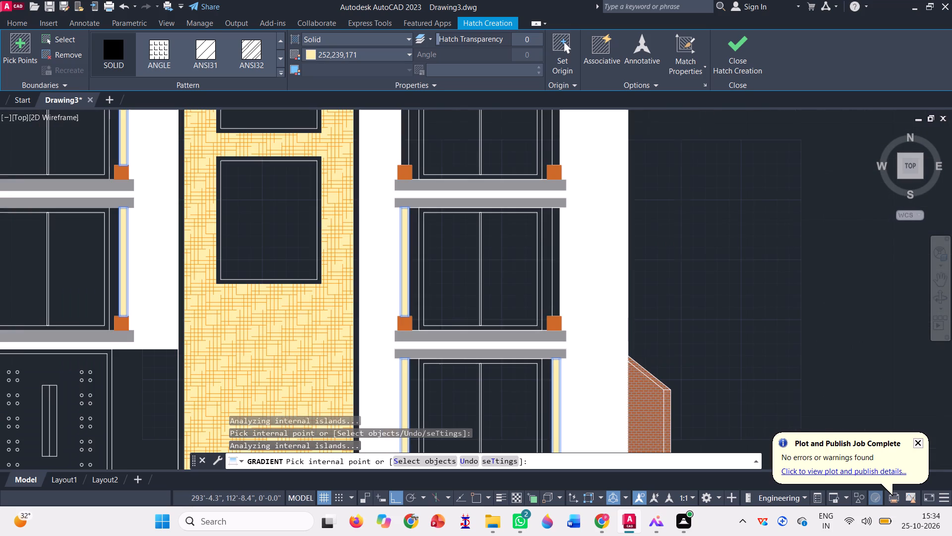
pyautogui.click(554, 257)
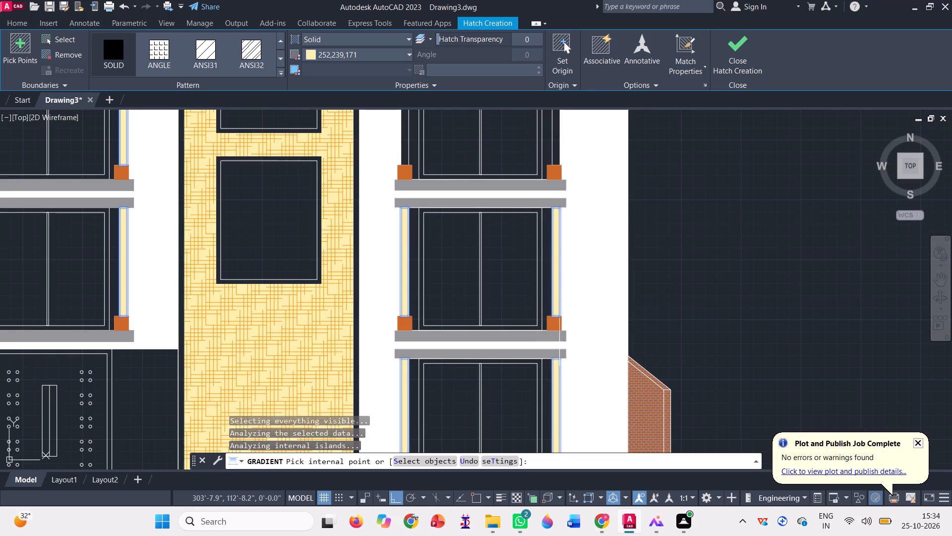
# Extend the solid pale yellow hatch to both narrow columns flanking the fourth window down on the side away from the entrance.
pyautogui.scroll(-2, 559, 342)
pyautogui.scroll(3, 530, 222)
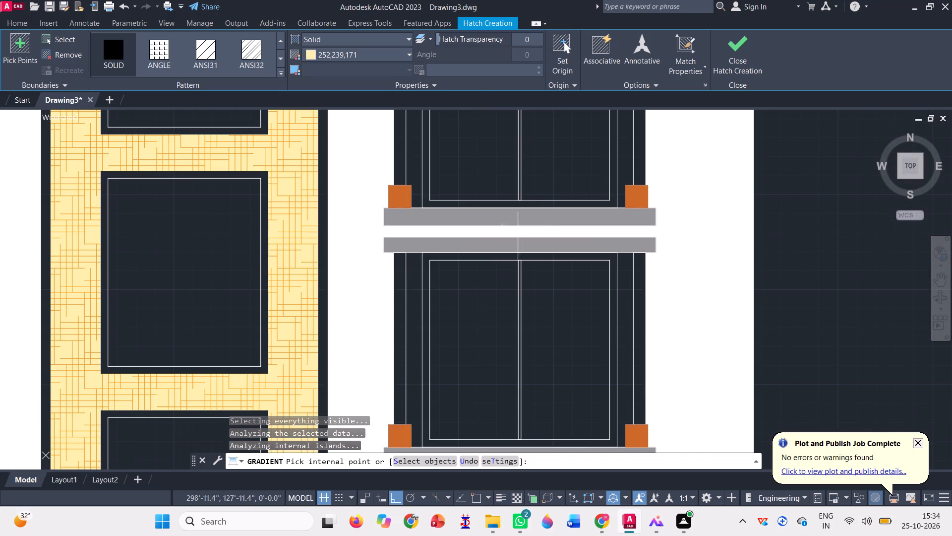
pyautogui.click(402, 307)
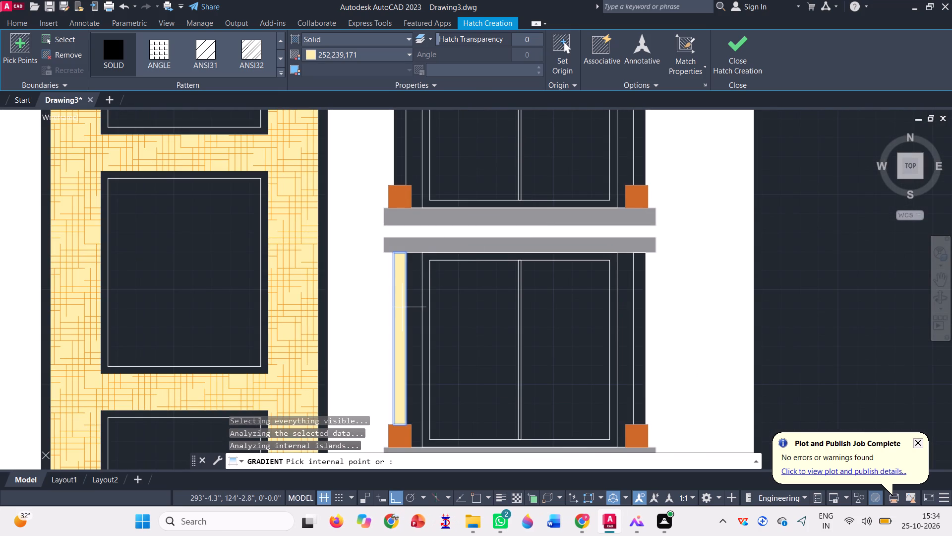
pyautogui.click(640, 383)
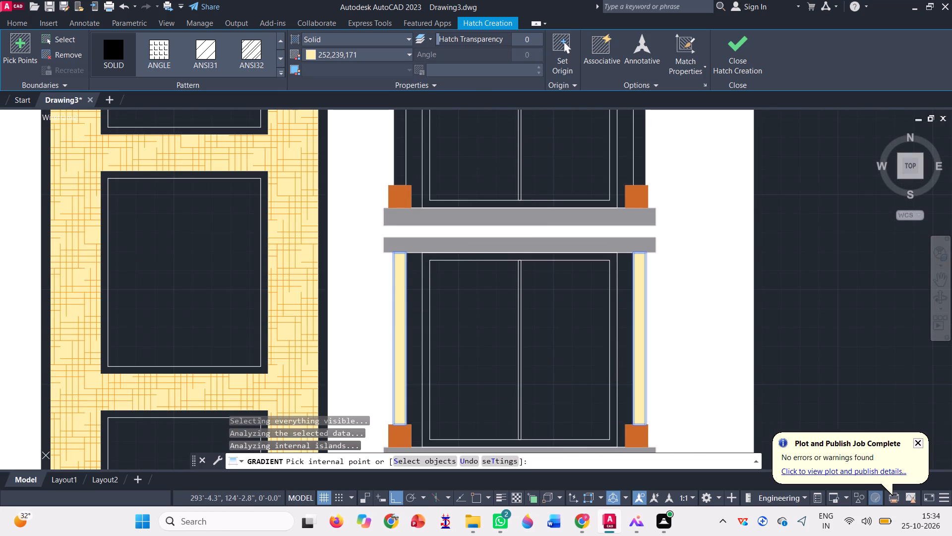
# Extend the solid pale yellow hatch to both narrow columns flanking the third window down on the side away from the entrance.
pyautogui.scroll(-3, 608, 389)
pyautogui.scroll(1, 536, 115)
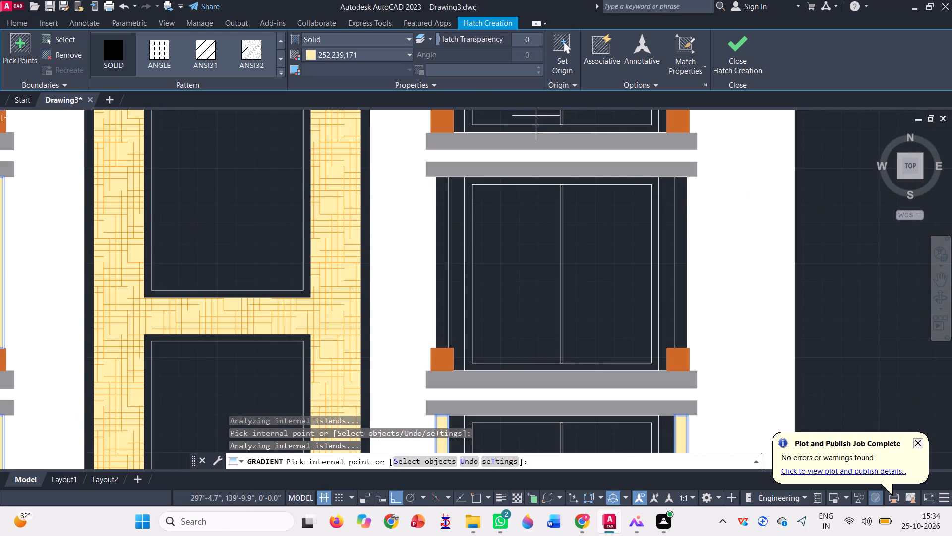
pyautogui.click(439, 291)
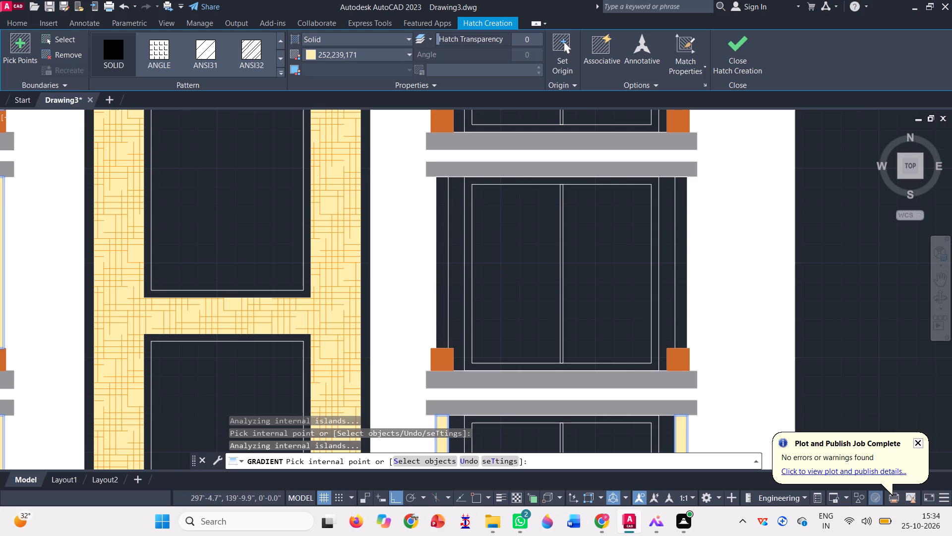
pyautogui.click(681, 313)
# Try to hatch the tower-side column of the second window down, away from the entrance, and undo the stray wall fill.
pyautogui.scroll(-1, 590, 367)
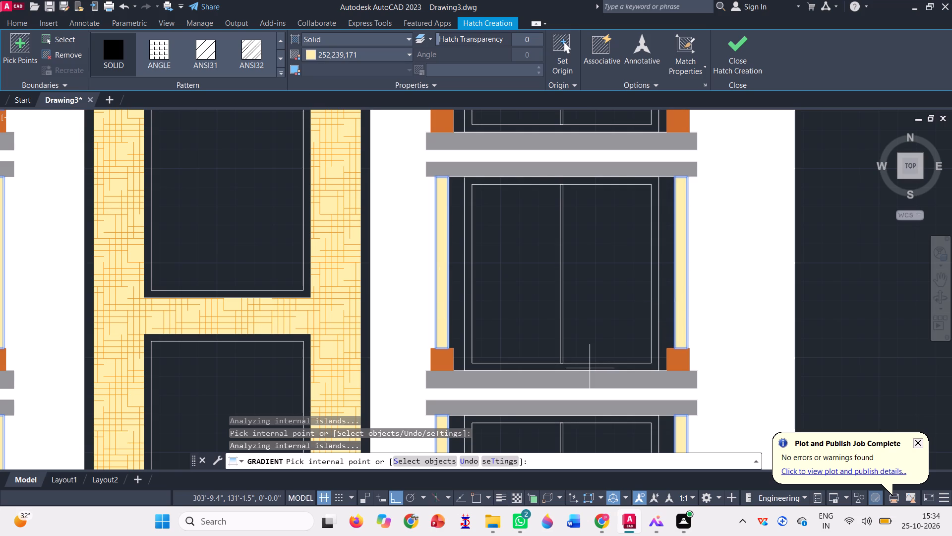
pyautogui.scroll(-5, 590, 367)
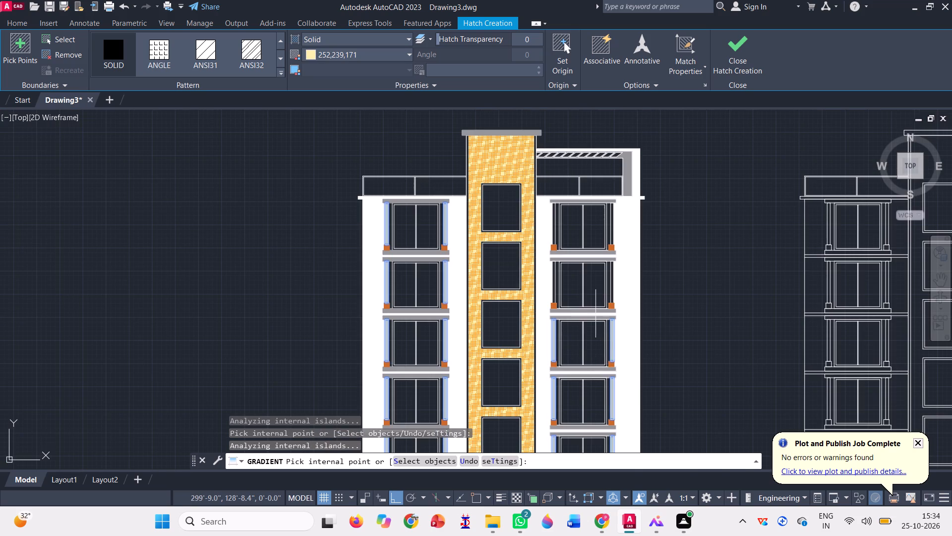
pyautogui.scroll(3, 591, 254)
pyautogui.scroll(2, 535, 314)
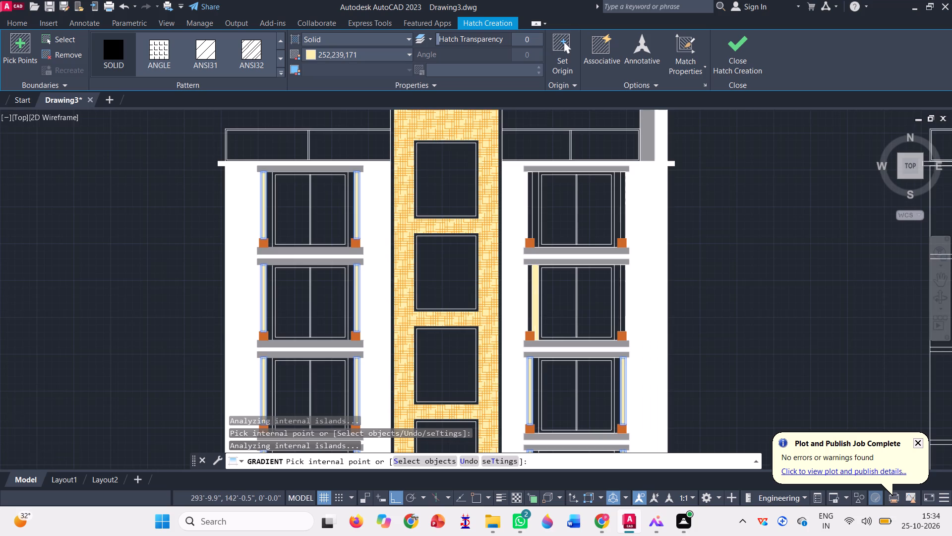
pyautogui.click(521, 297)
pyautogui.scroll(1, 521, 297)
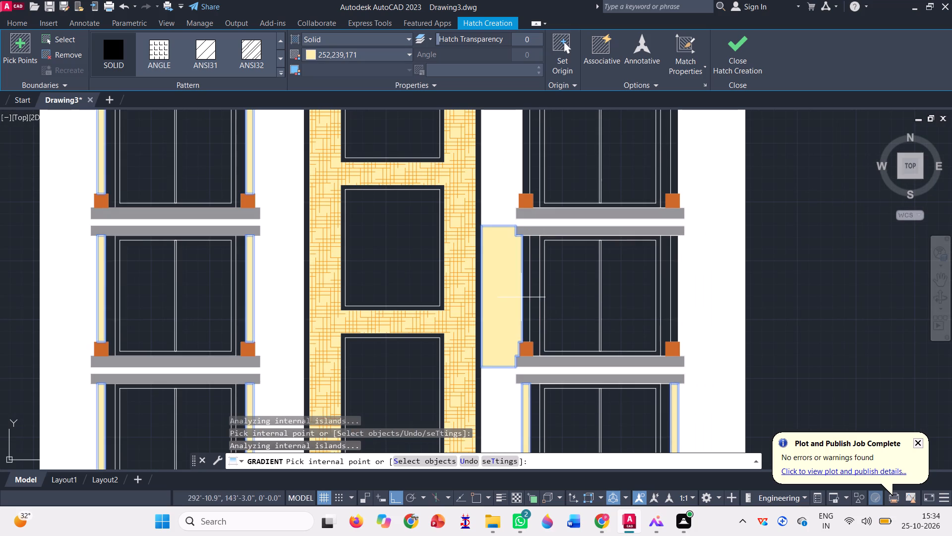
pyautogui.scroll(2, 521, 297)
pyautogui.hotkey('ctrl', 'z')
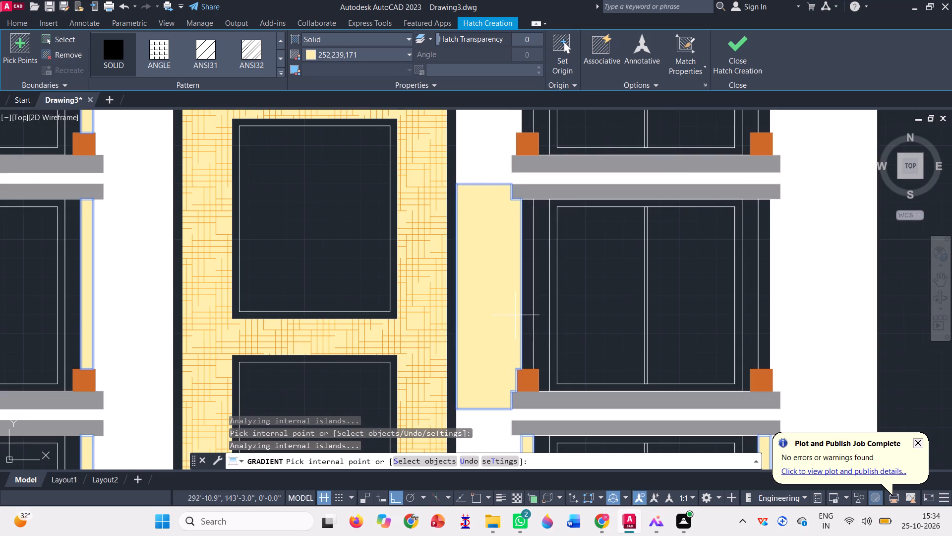
# Fill the tower-side narrow column of the second window down, away from the entrance, with the solid pale yellow hatch.
pyautogui.scroll(2, 524, 329)
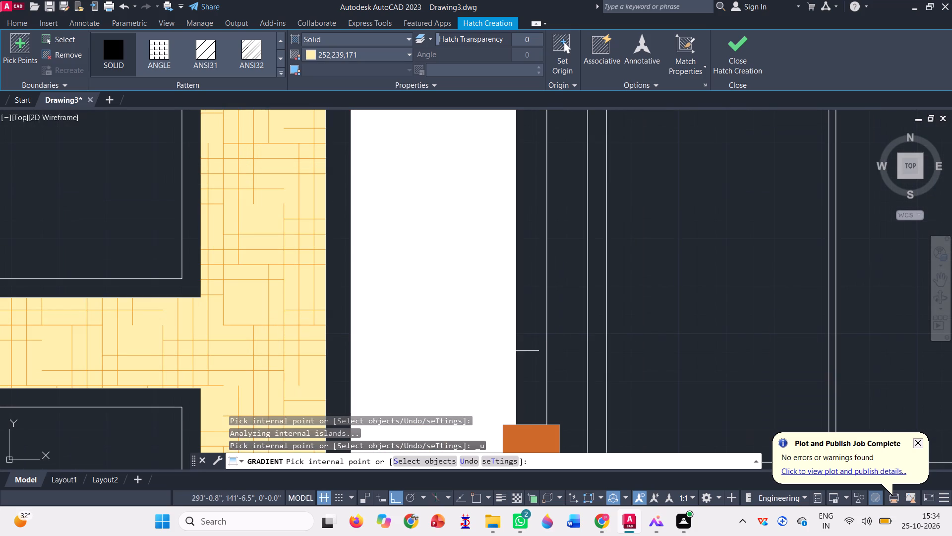
pyautogui.click(528, 312)
# Fill the outer narrow column of the third window down, away from the entrance, with the solid pale yellow hatch again.
pyautogui.scroll(-6, 505, 296)
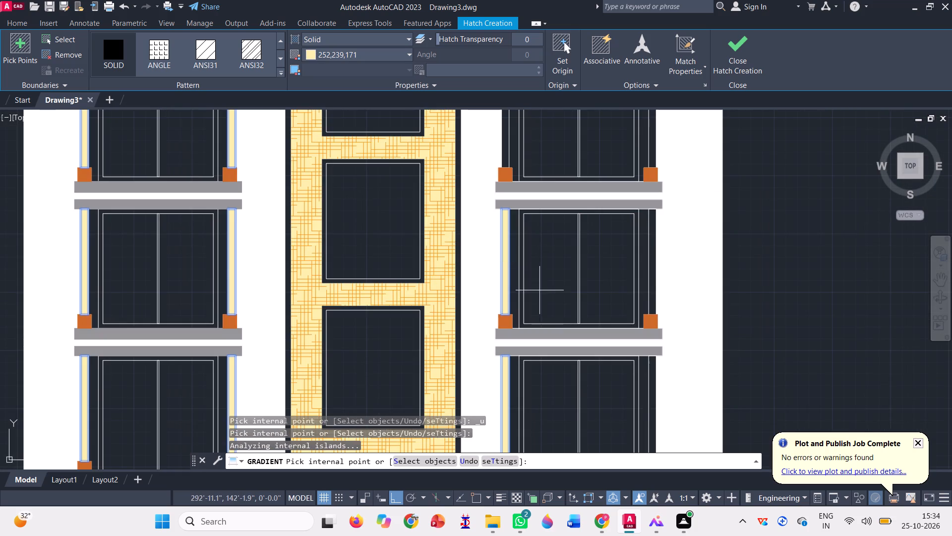
pyautogui.scroll(-1, 539, 290)
pyautogui.scroll(3, 625, 392)
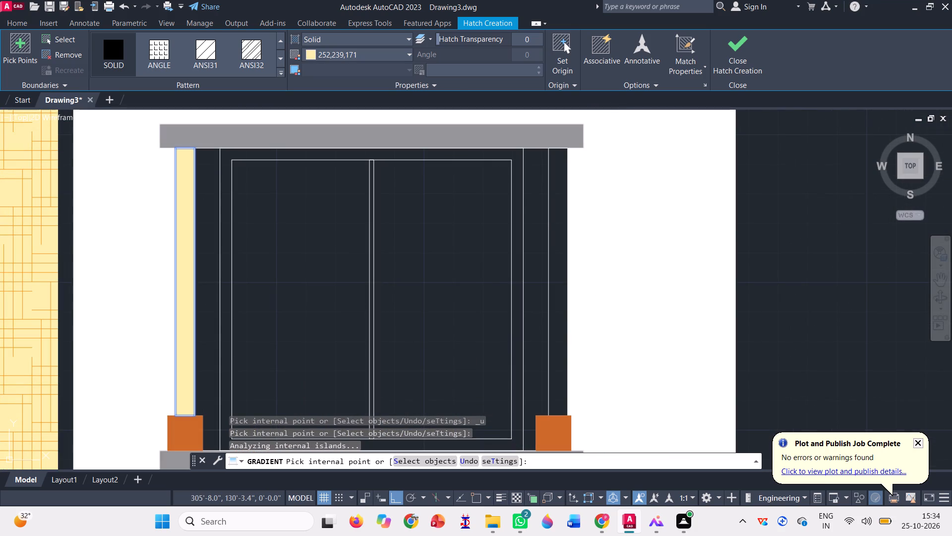
pyautogui.click(557, 314)
# Extend the solid pale yellow hatch to the outer narrow column of the second window down, away from the entrance.
pyautogui.scroll(-5, 534, 360)
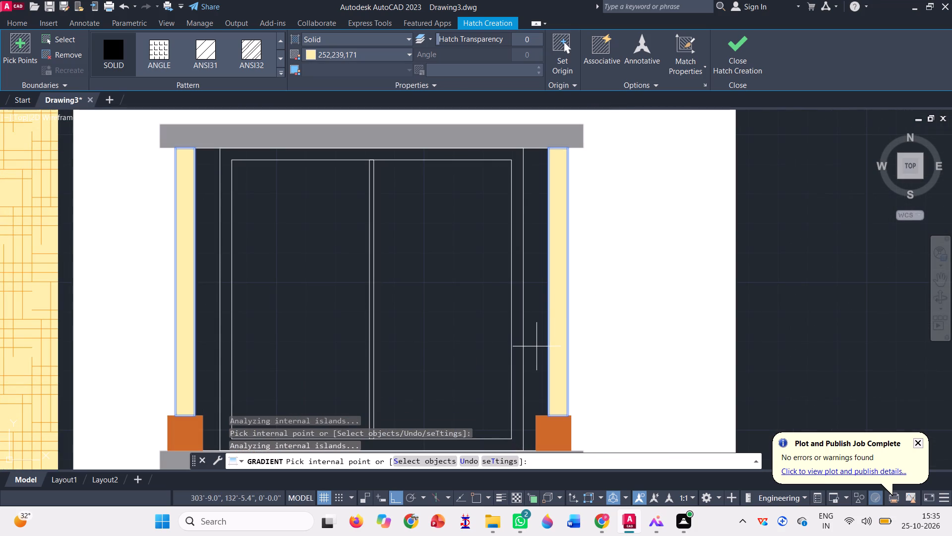
pyautogui.scroll(-3, 533, 350)
pyautogui.scroll(3, 536, 290)
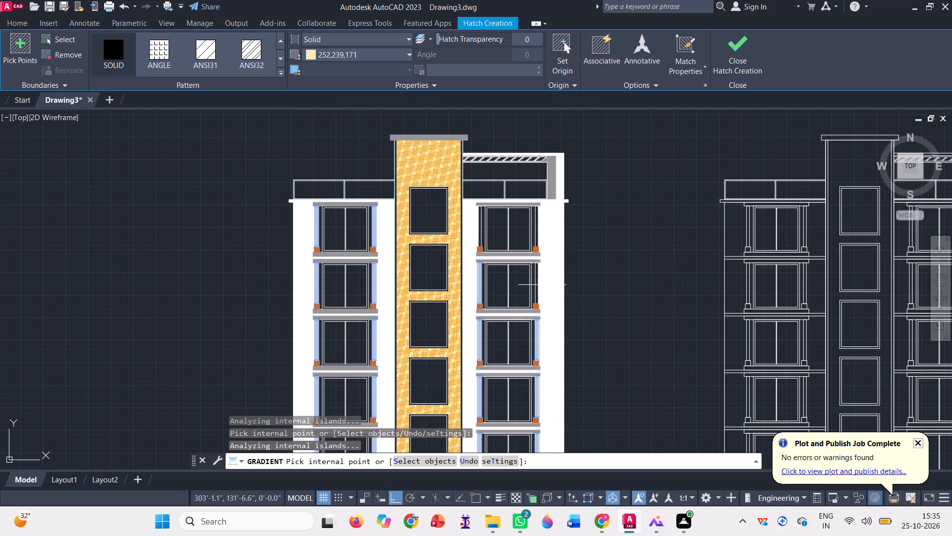
pyautogui.scroll(3, 536, 290)
pyautogui.click(532, 288)
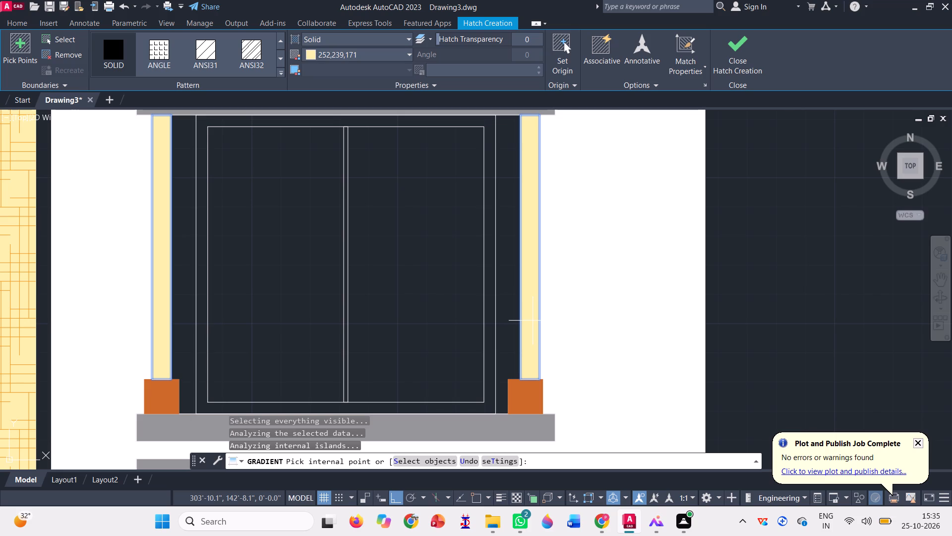
# Fill both narrow columns of the top window, on the side away from the entrance, with the solid pale yellow hatch 252,239,171.
pyautogui.scroll(-3, 571, 335)
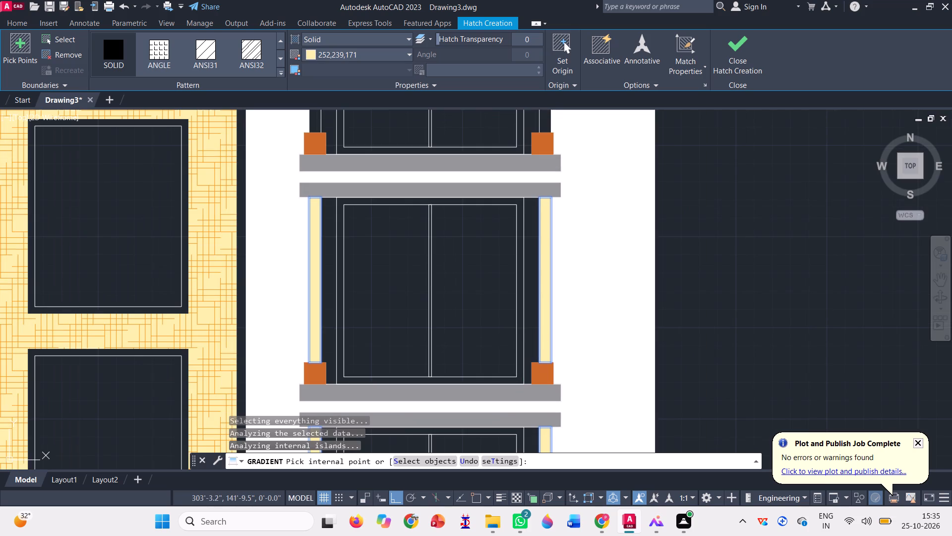
pyautogui.scroll(-4, 563, 349)
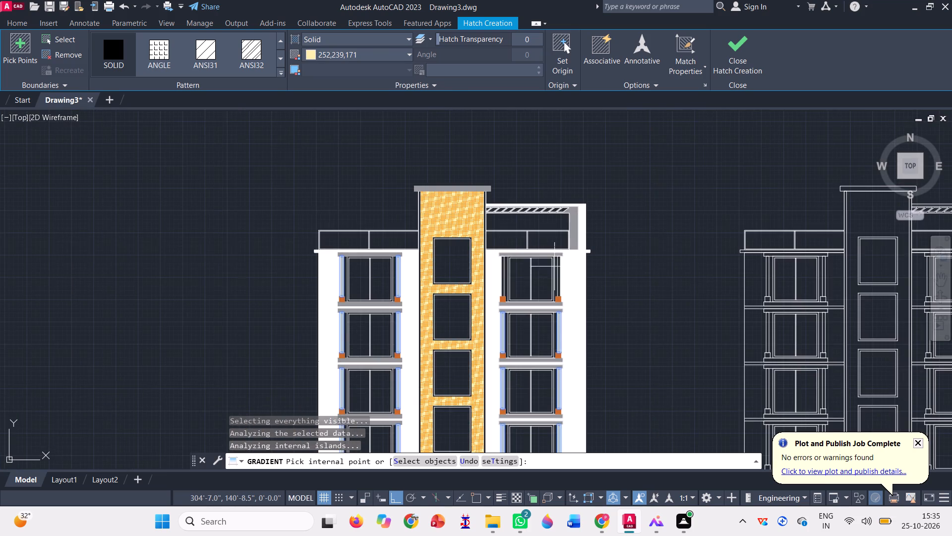
pyautogui.scroll(3, 554, 265)
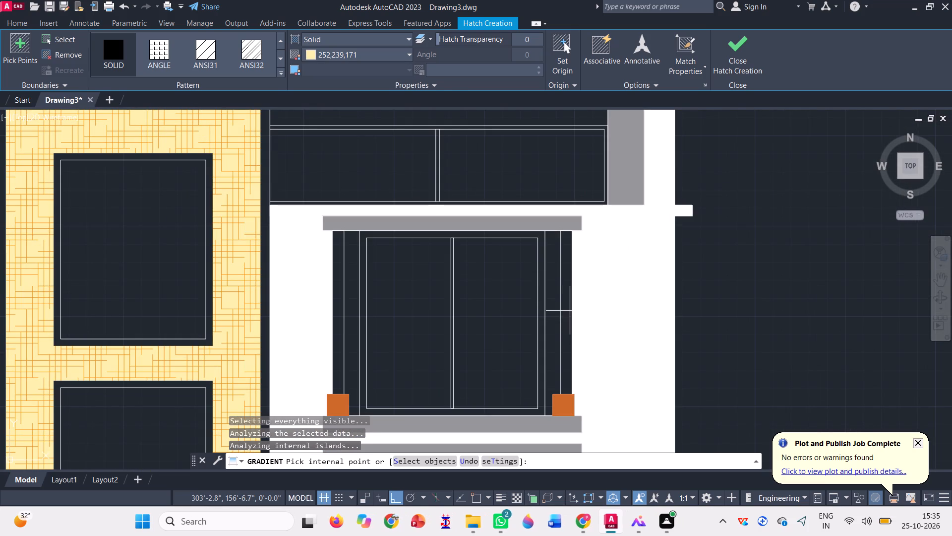
pyautogui.click(568, 306)
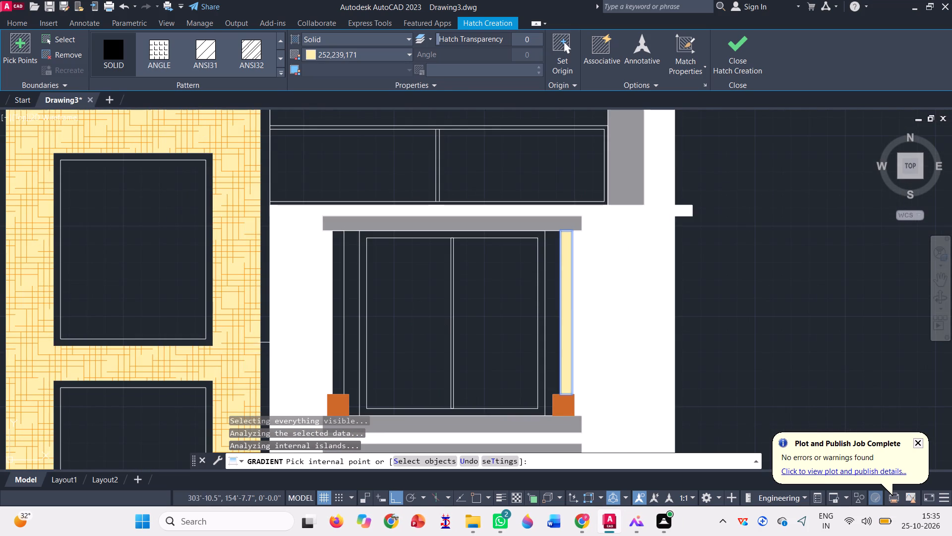
pyautogui.scroll(3, 310, 333)
pyautogui.click(425, 303)
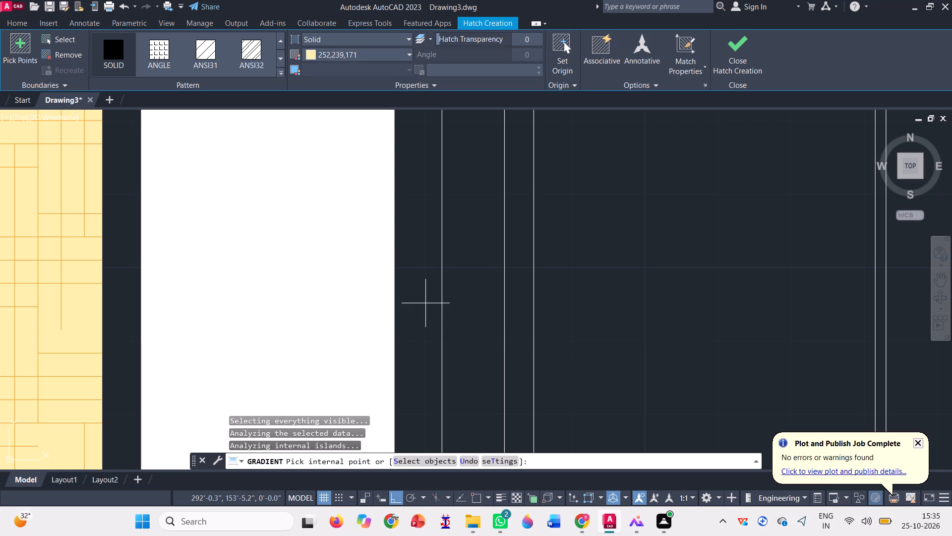
pyautogui.scroll(-6, 407, 324)
pyautogui.scroll(-2, 436, 255)
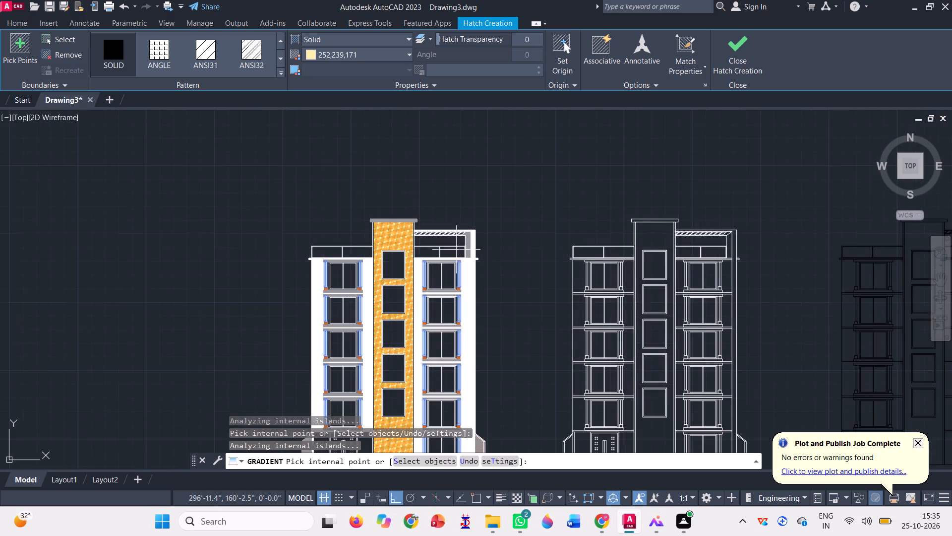
pyautogui.scroll(-2, 548, 236)
pyautogui.click(746, 50)
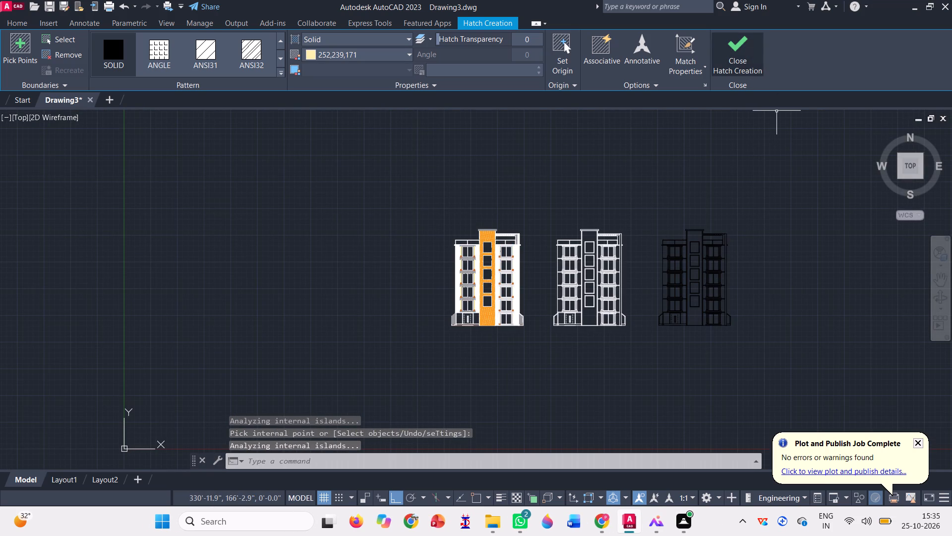
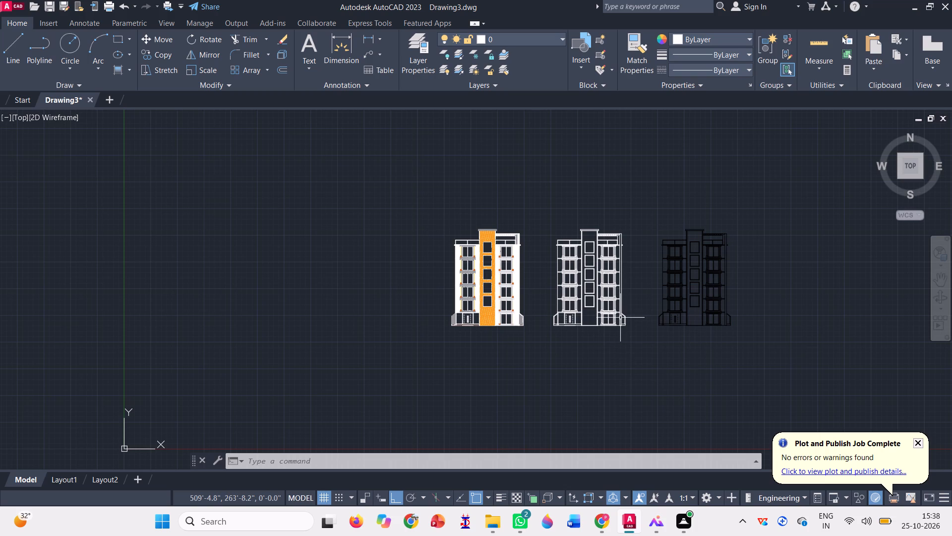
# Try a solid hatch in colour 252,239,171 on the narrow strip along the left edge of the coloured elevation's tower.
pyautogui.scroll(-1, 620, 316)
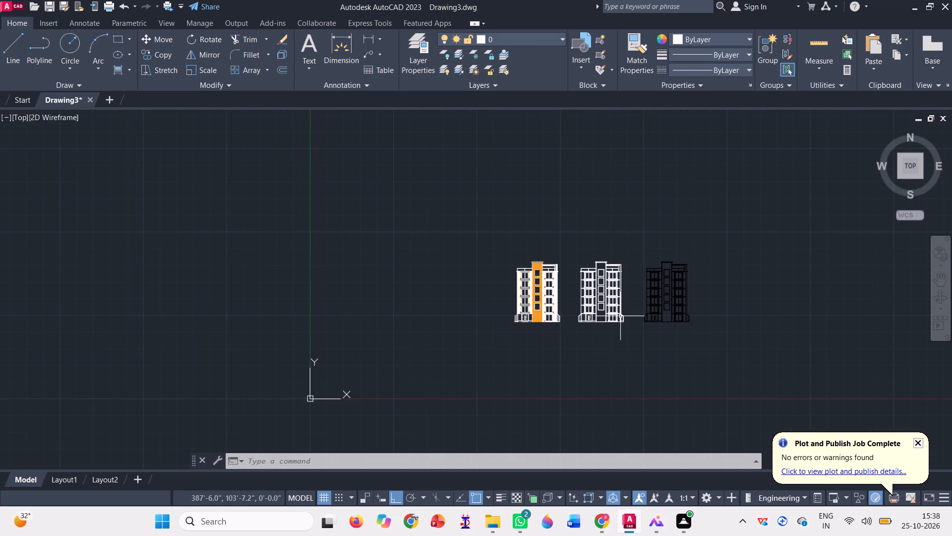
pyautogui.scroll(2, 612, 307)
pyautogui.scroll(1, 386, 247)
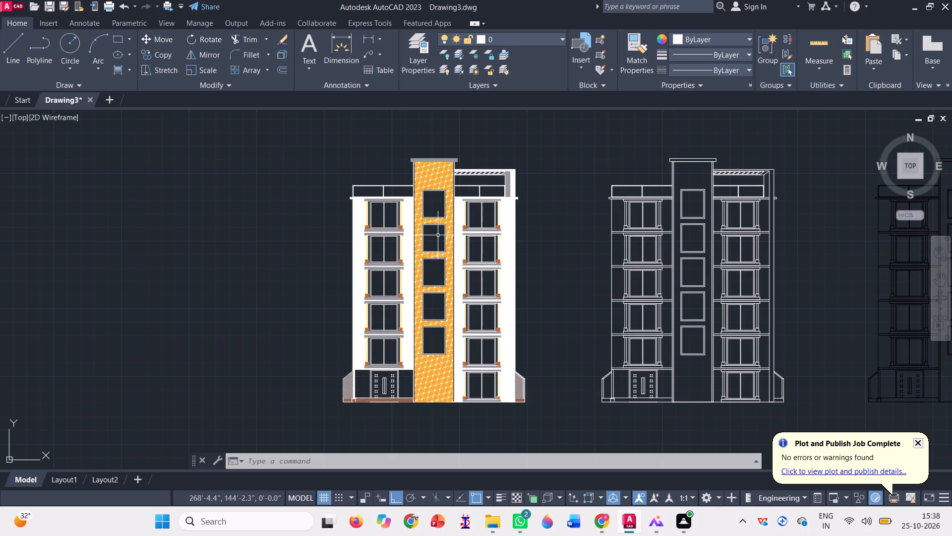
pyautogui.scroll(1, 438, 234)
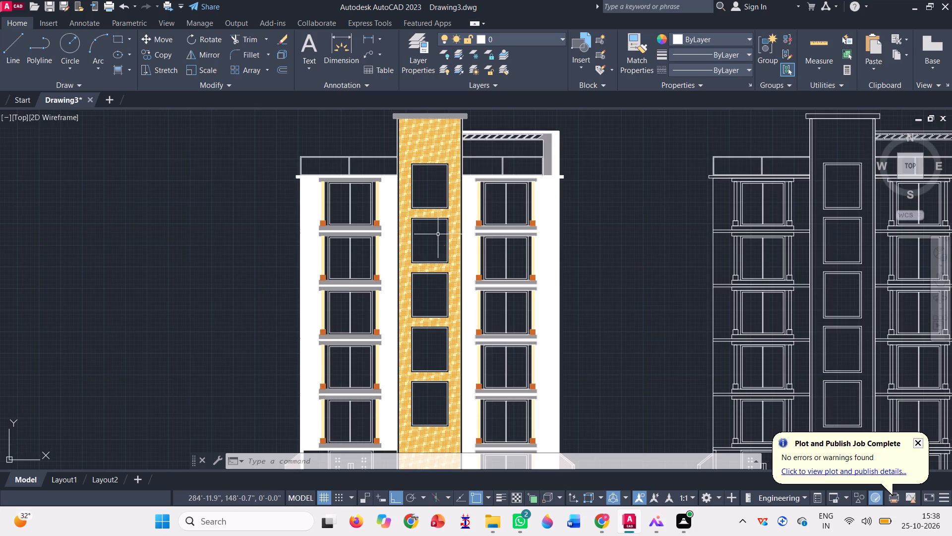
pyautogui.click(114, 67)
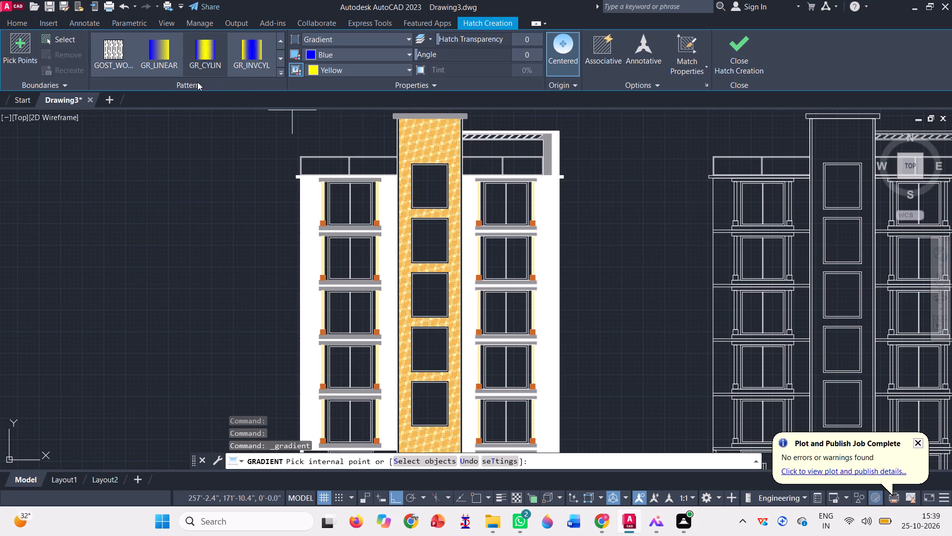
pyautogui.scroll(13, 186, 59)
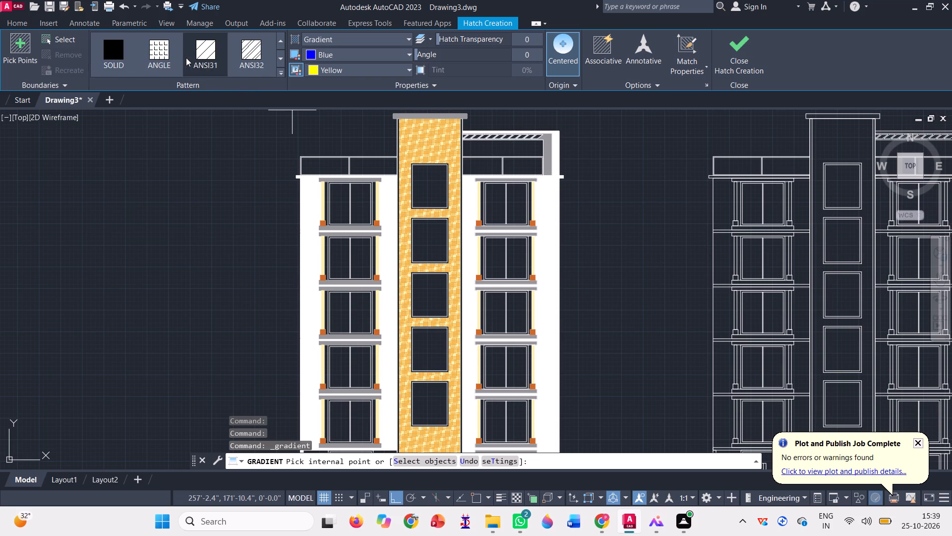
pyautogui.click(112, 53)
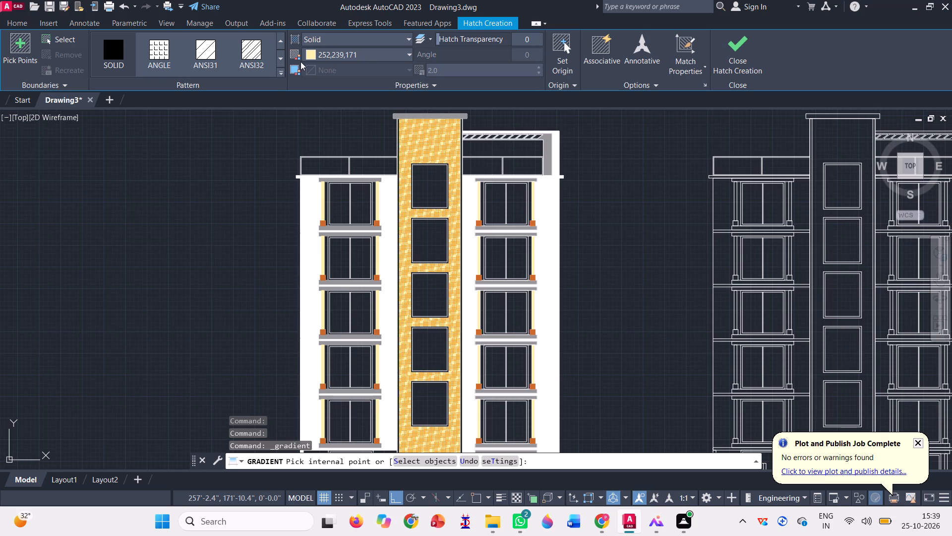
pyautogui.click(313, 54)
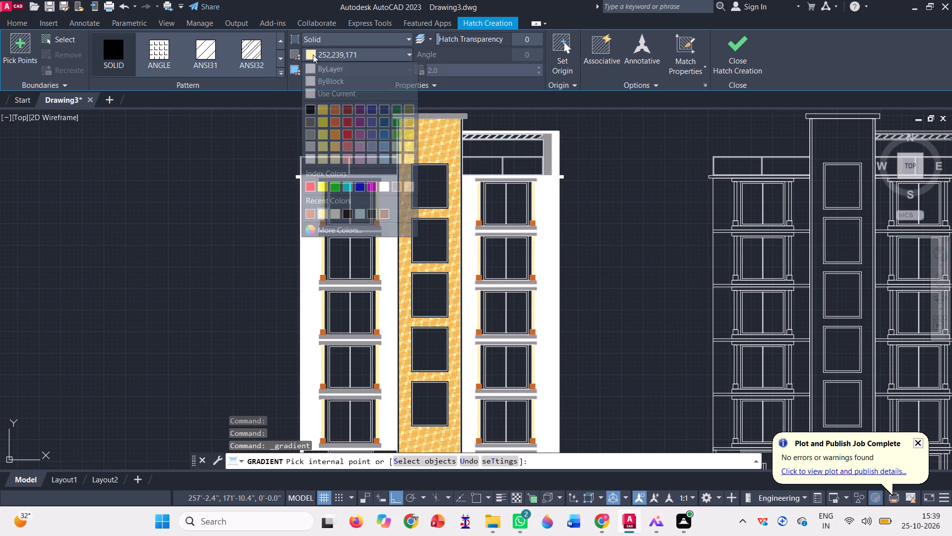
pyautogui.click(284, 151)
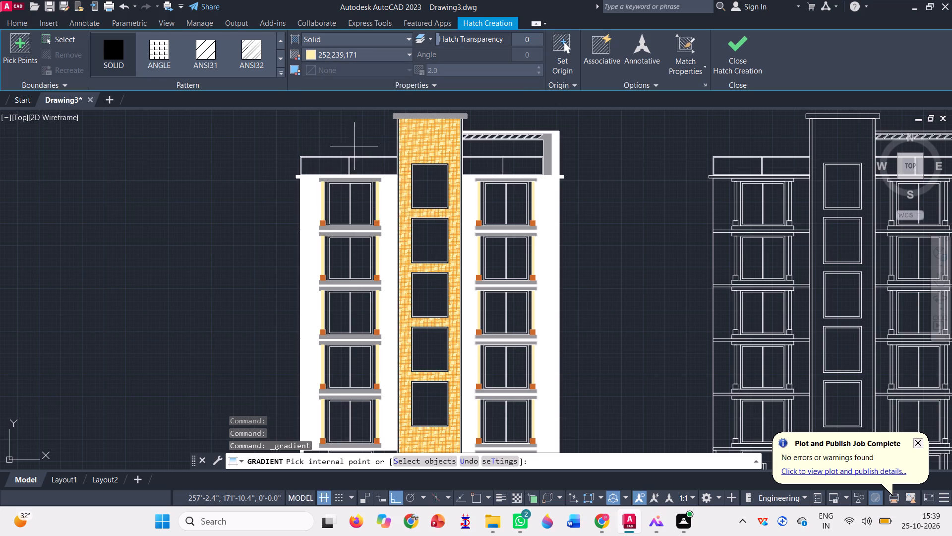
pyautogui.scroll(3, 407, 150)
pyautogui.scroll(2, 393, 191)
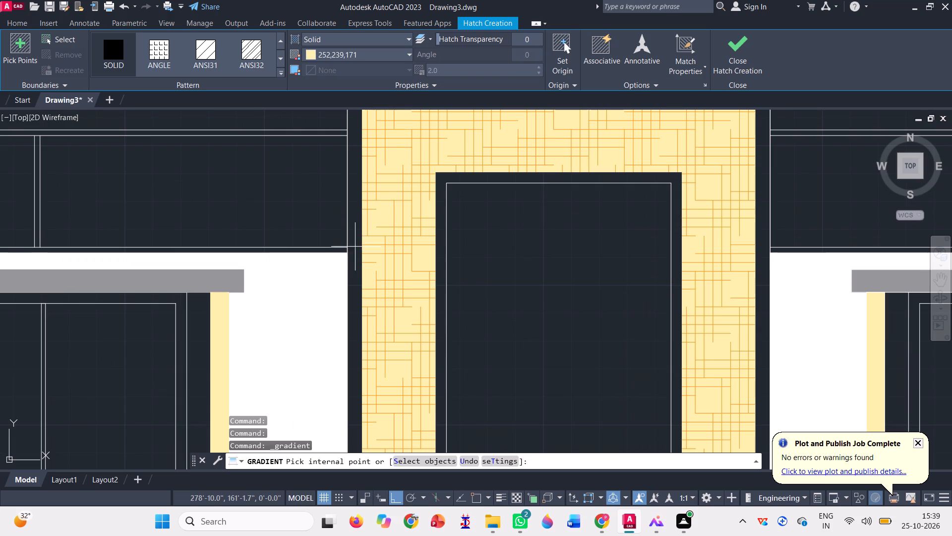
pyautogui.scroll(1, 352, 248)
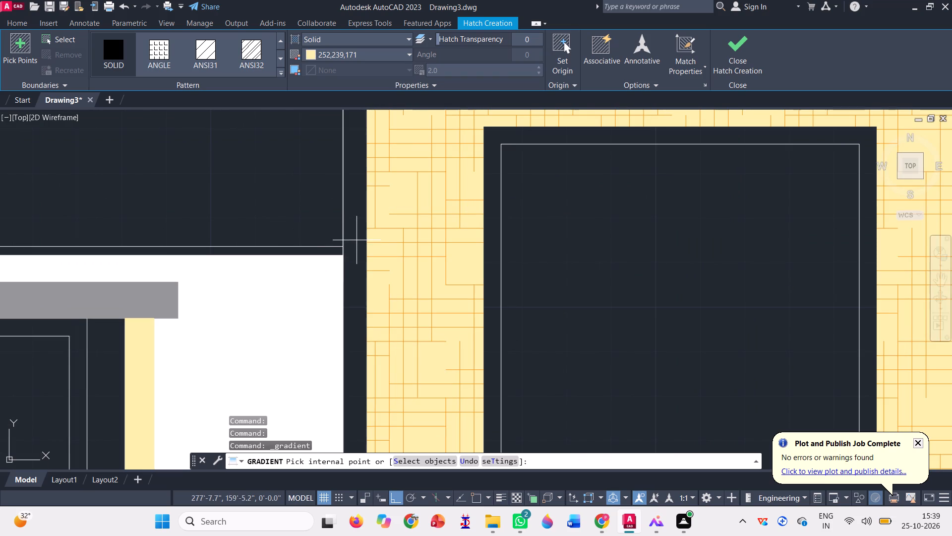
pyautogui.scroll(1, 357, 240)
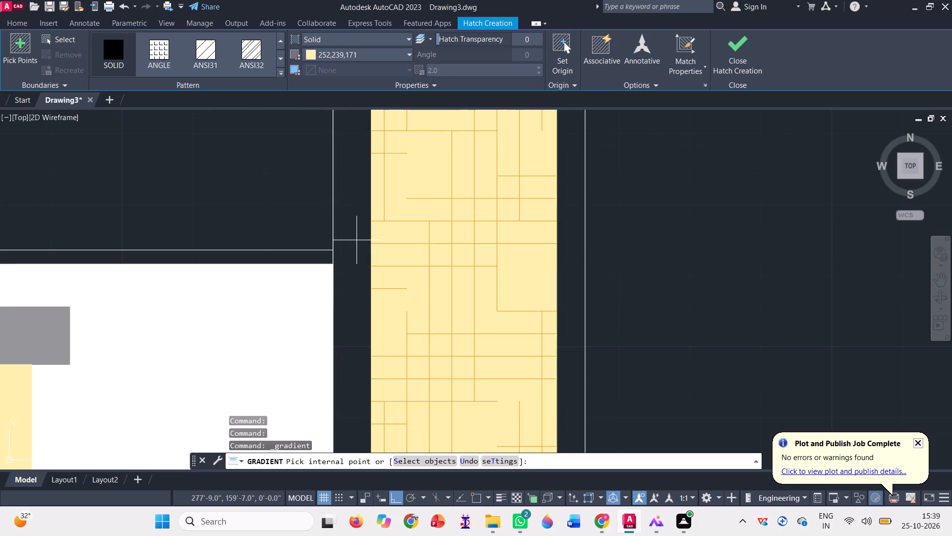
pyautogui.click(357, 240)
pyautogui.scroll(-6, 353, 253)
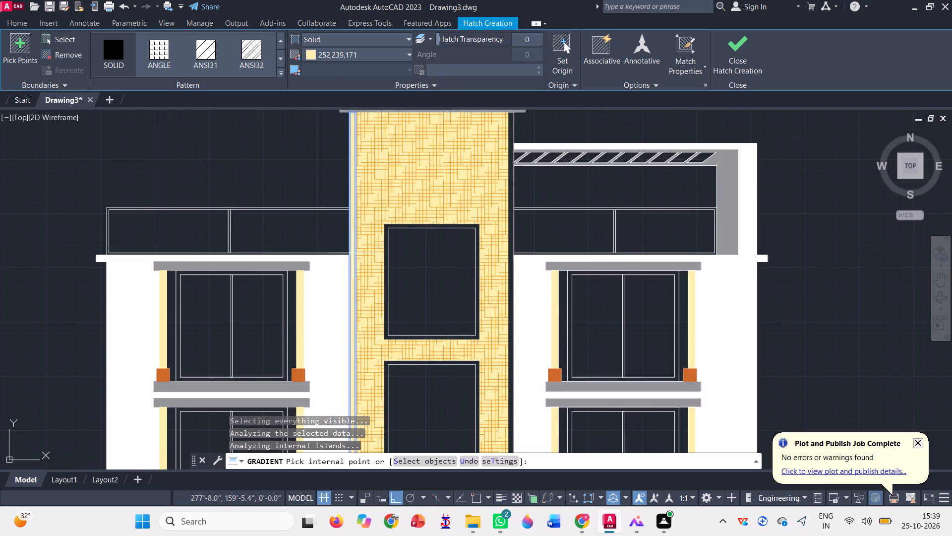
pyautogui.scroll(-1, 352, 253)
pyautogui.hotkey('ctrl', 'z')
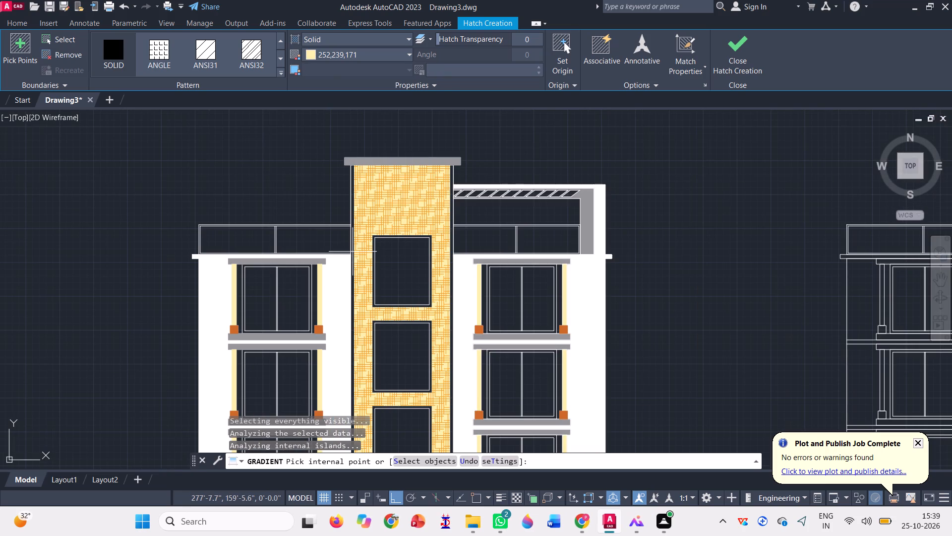
# Set the solid hatch colour to orange 248,153,30.
pyautogui.click(342, 57)
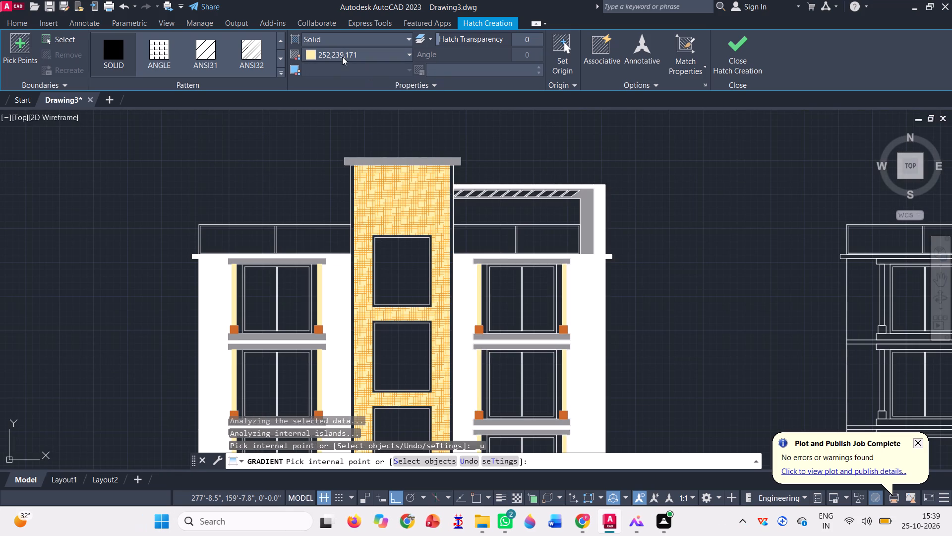
pyautogui.click(337, 116)
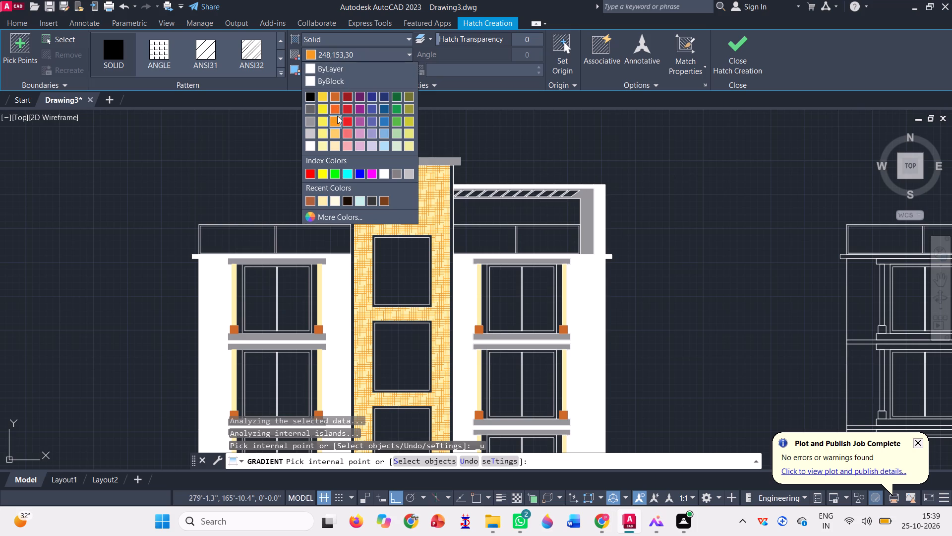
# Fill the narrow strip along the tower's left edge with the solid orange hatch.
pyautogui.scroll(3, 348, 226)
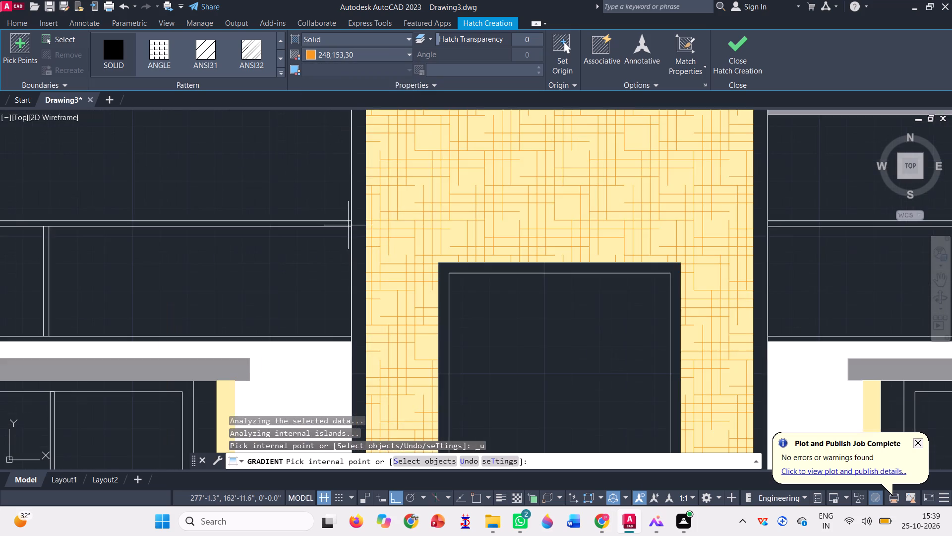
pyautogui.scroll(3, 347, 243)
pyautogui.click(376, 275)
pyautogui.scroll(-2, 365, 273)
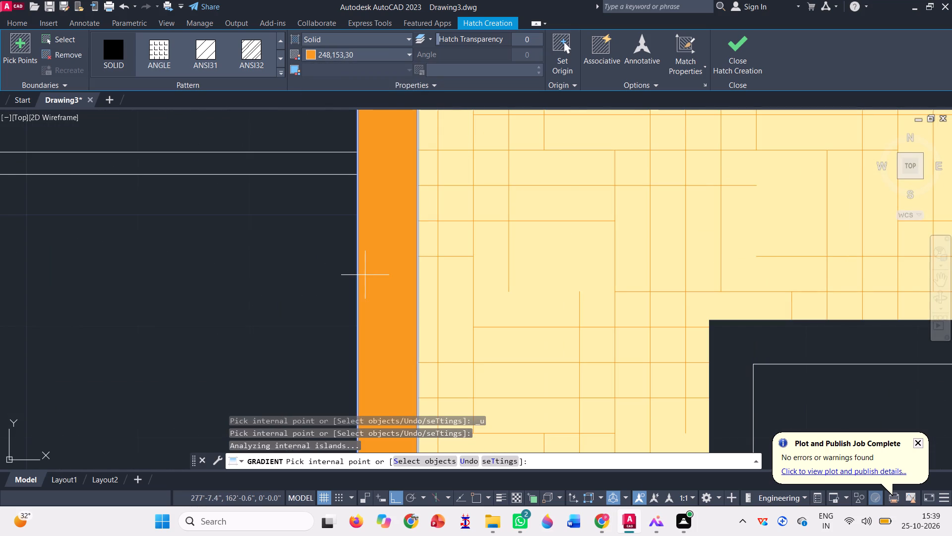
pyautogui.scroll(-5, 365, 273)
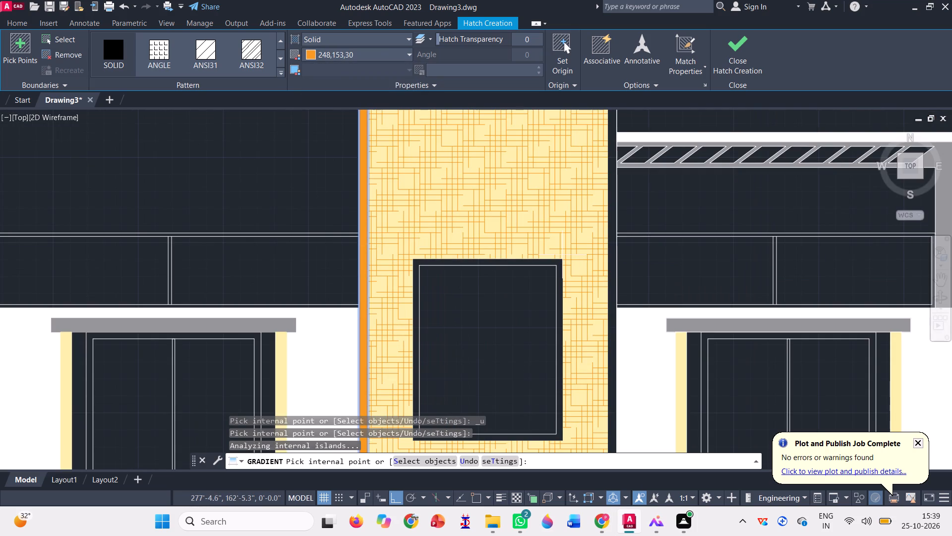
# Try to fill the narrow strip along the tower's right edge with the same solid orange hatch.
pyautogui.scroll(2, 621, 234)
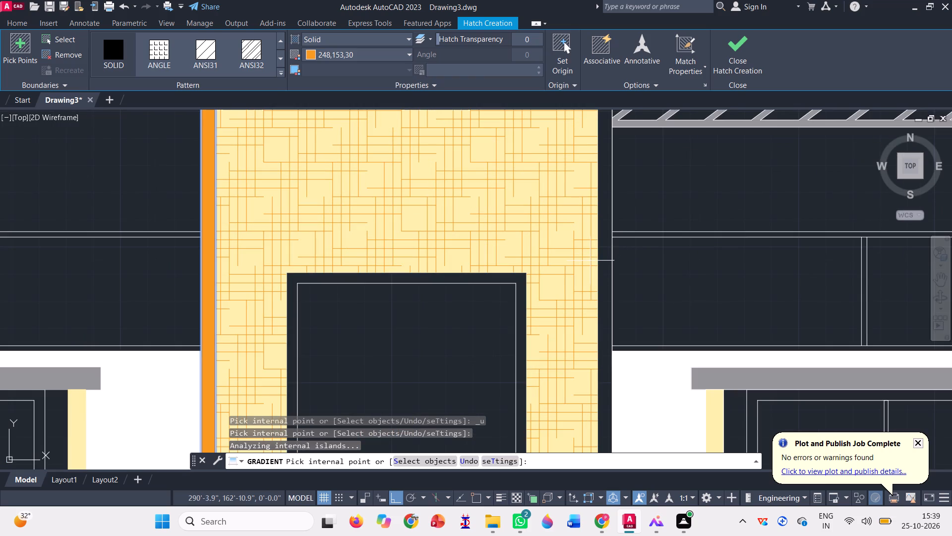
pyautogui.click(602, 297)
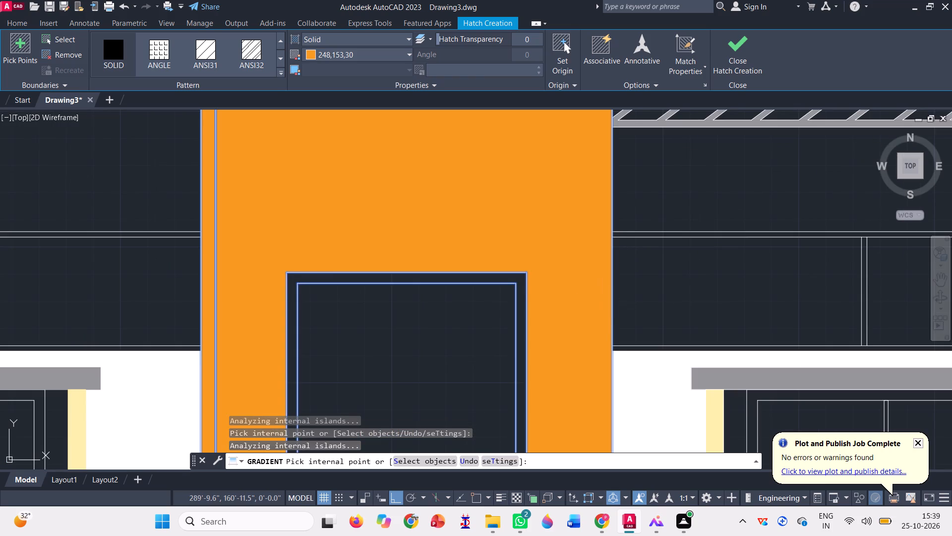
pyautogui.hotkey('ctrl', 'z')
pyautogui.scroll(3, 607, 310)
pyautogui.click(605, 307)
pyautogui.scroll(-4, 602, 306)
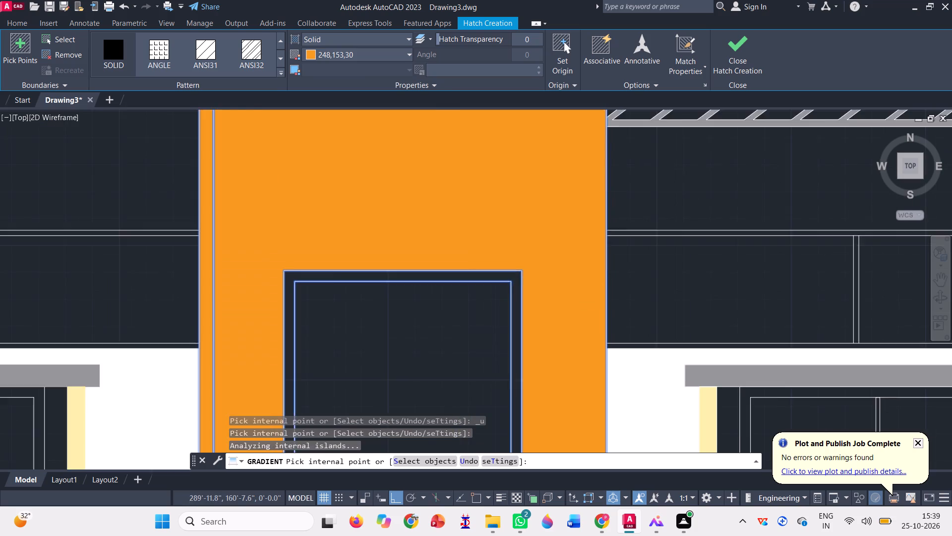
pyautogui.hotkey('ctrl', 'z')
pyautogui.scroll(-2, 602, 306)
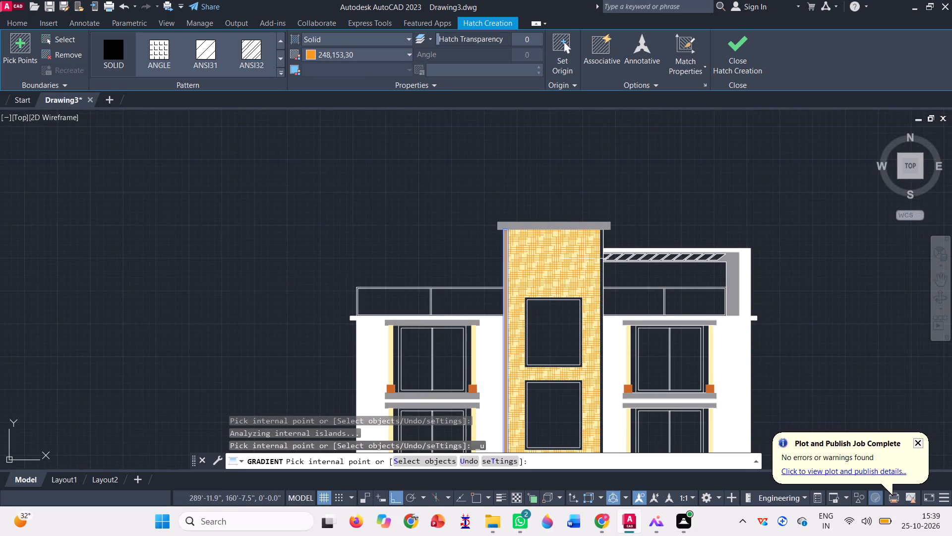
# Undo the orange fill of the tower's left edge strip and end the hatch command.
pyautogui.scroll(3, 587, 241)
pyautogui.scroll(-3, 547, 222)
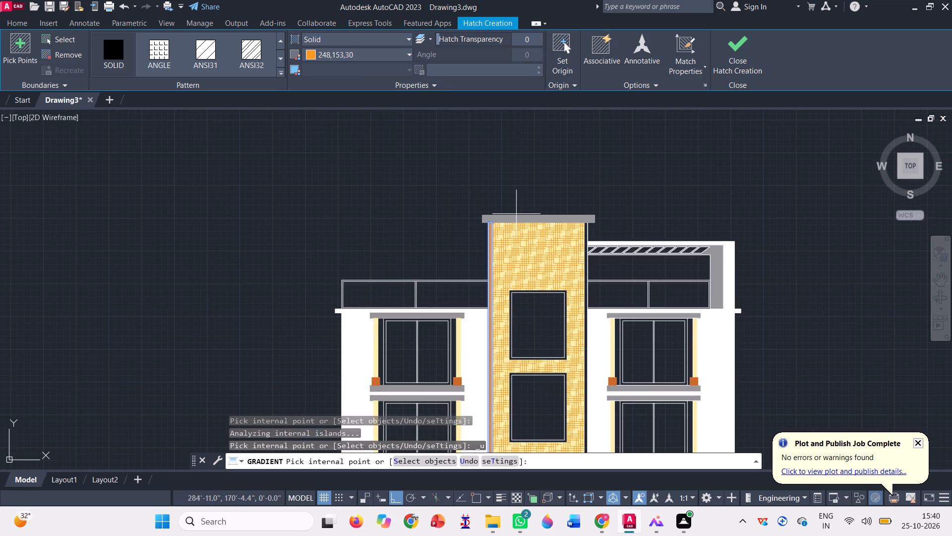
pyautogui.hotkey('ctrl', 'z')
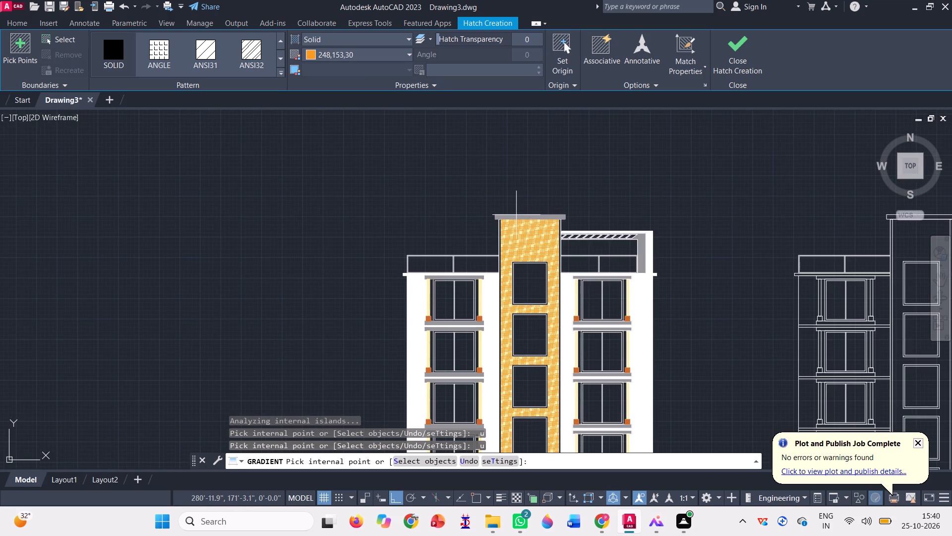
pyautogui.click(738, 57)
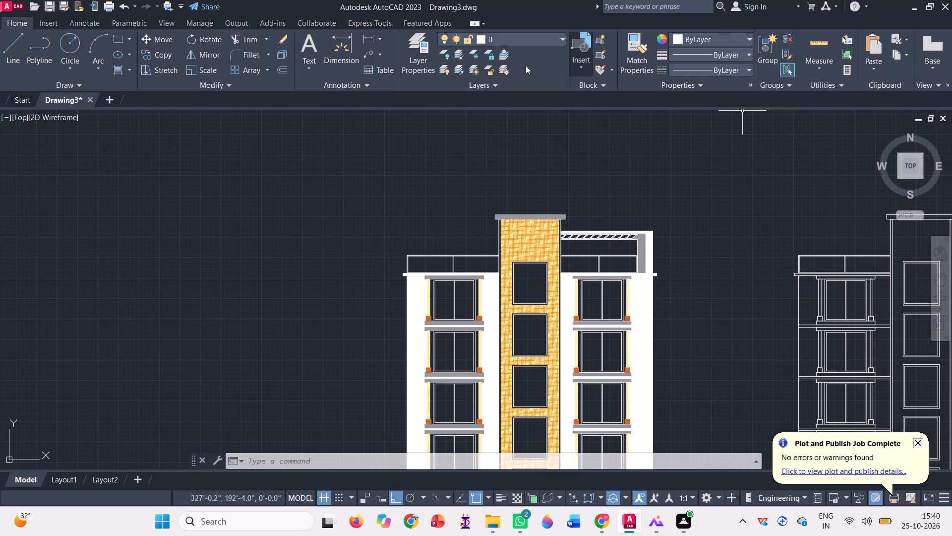
# Draw a closed rectangle around the tower's right edge strip, from the underside of the roof cap down to the ground line.
pyautogui.click(119, 40)
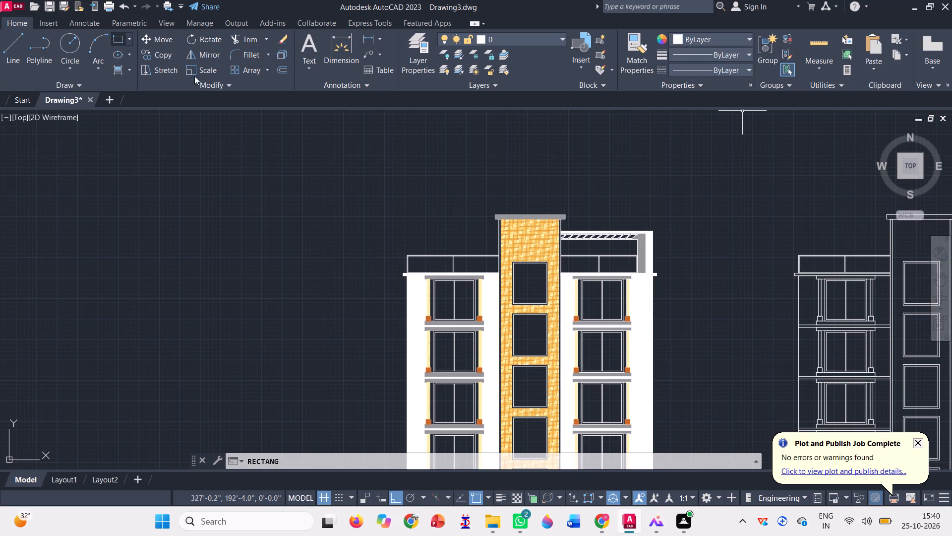
pyautogui.scroll(4, 589, 222)
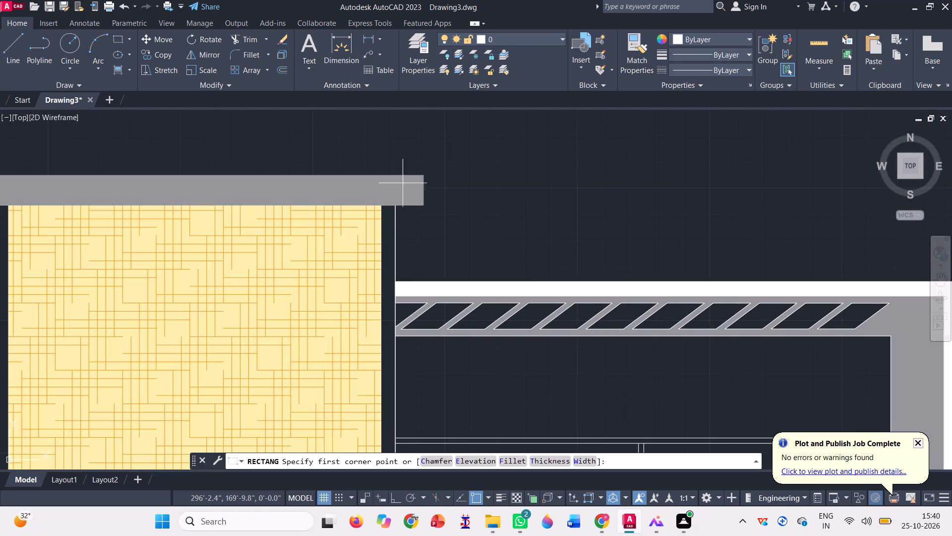
pyautogui.click(383, 204)
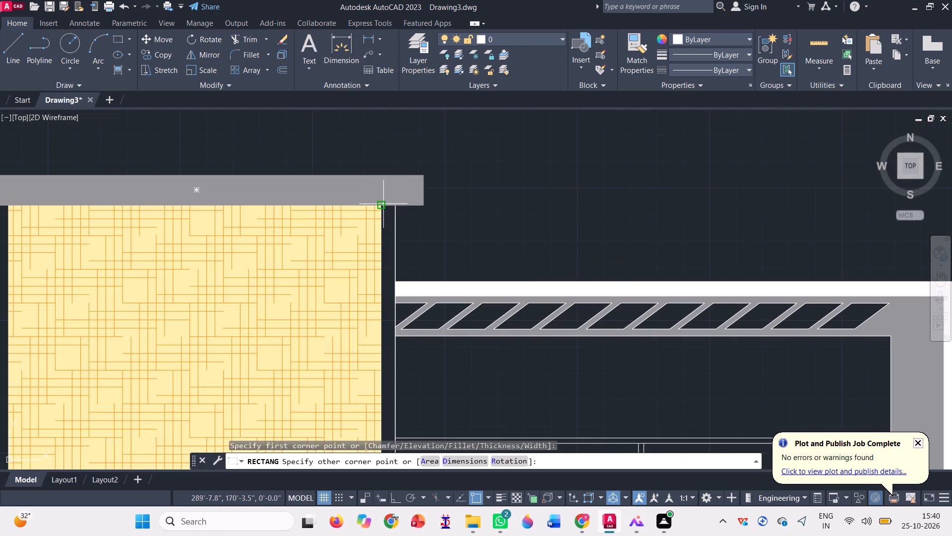
pyautogui.scroll(-5, 388, 166)
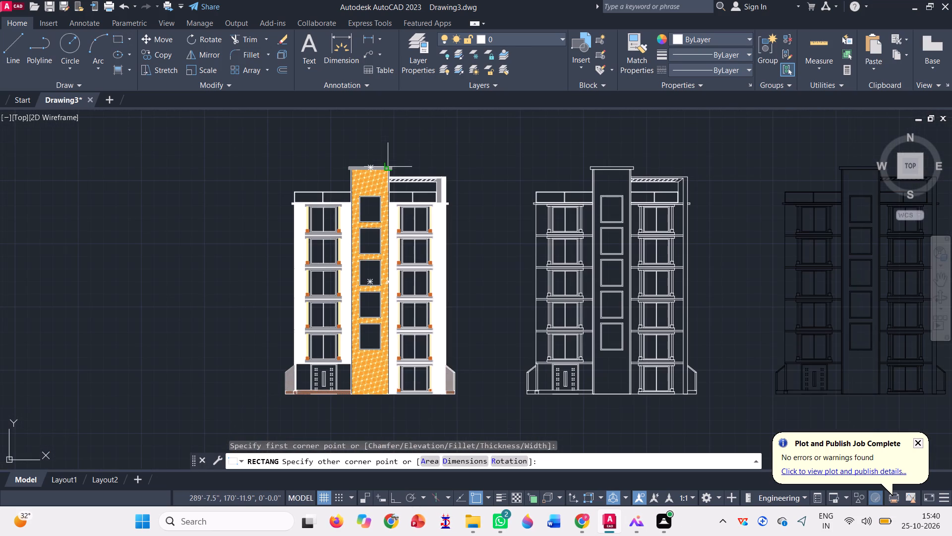
pyautogui.scroll(1, 382, 416)
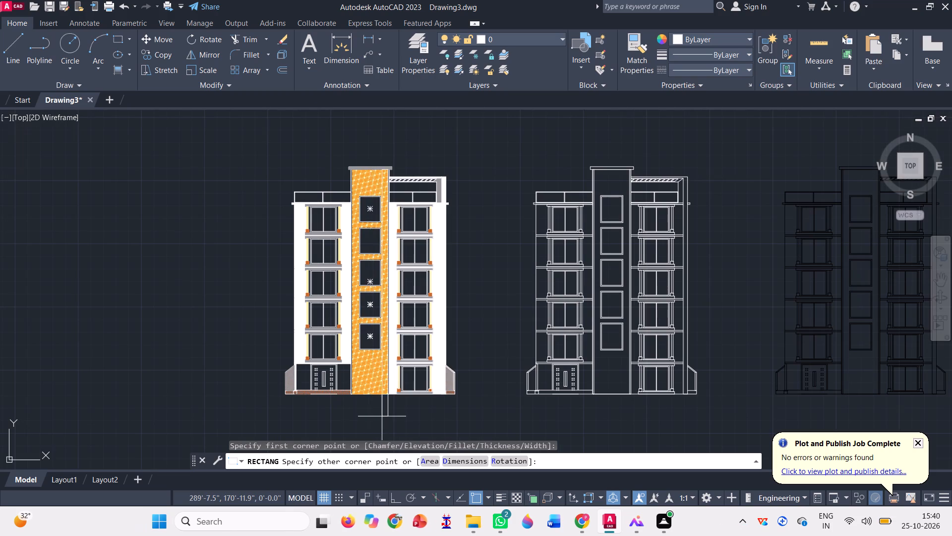
pyautogui.scroll(2, 382, 416)
pyautogui.scroll(3, 398, 324)
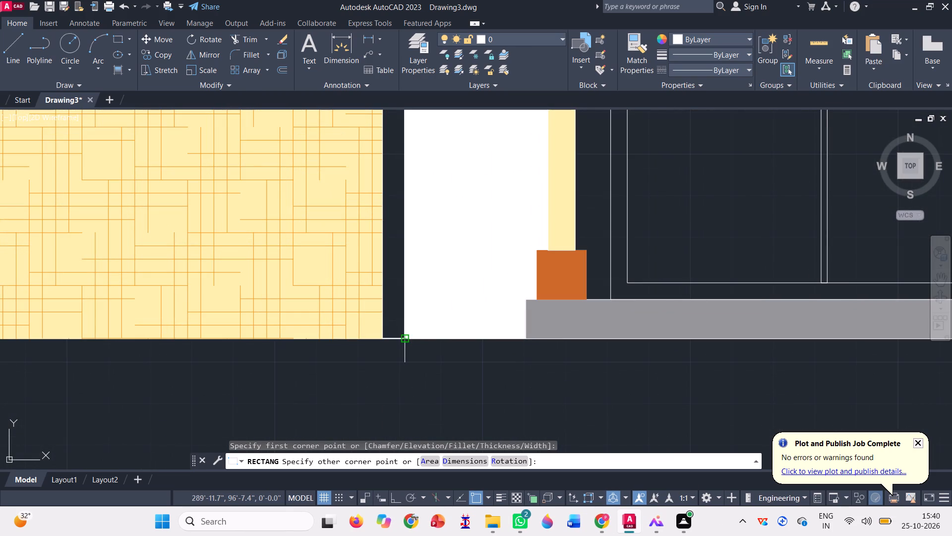
pyautogui.click(402, 341)
pyautogui.scroll(-5, 398, 397)
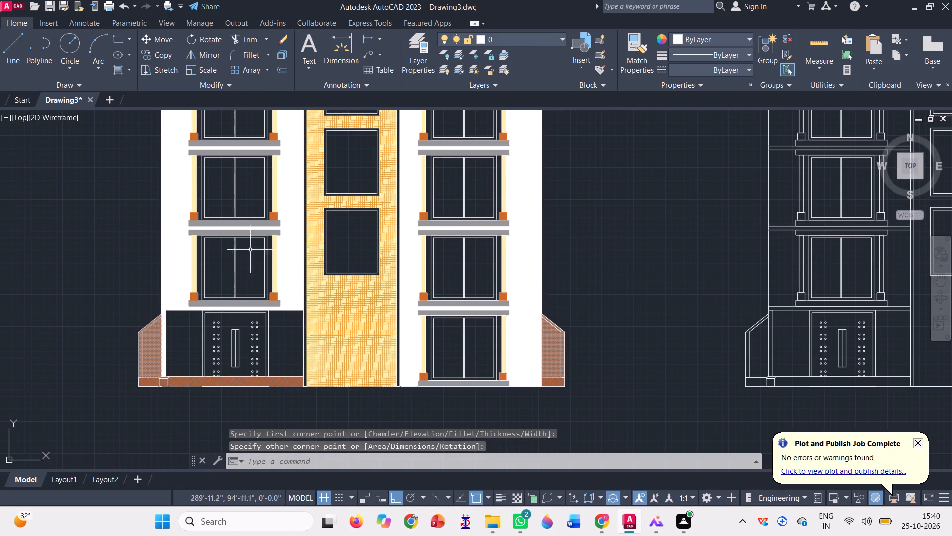
# Fill the tower's left edge strip with a solid hatch in orange 248,153,30.
pyautogui.click(117, 70)
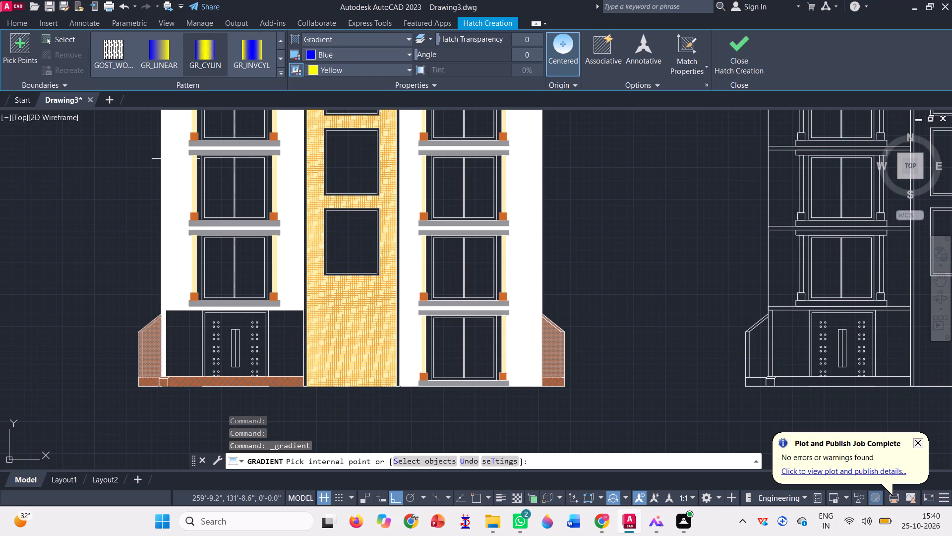
pyautogui.scroll(12, 195, 51)
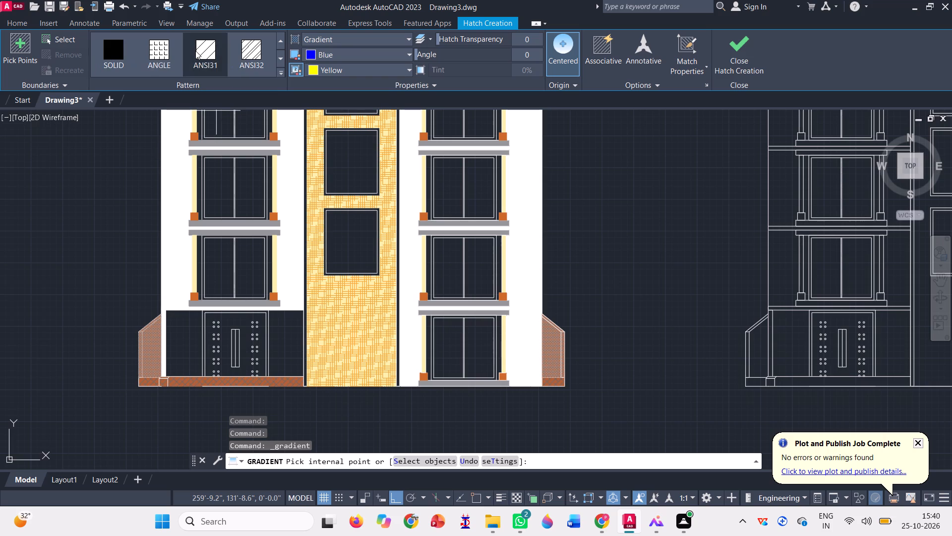
pyautogui.click(114, 48)
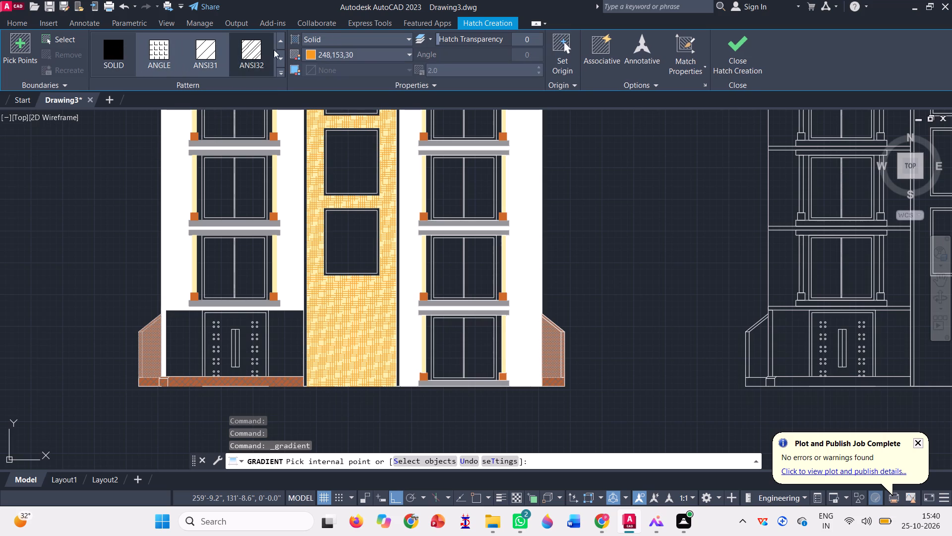
pyautogui.scroll(4, 309, 231)
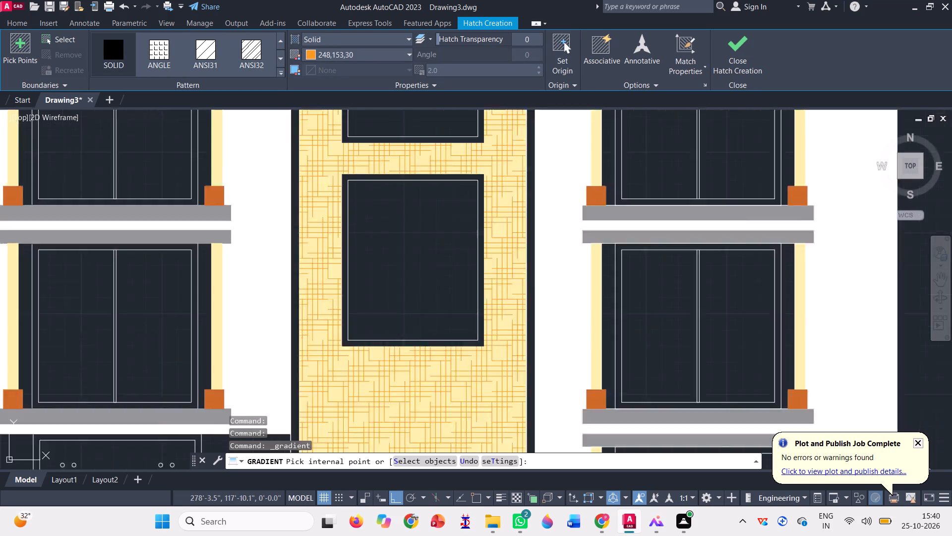
pyautogui.scroll(3, 309, 230)
pyautogui.click(221, 221)
# Fill the tower's right edge strip with the same solid orange hatch and finish the hatch.
pyautogui.scroll(-4, 288, 246)
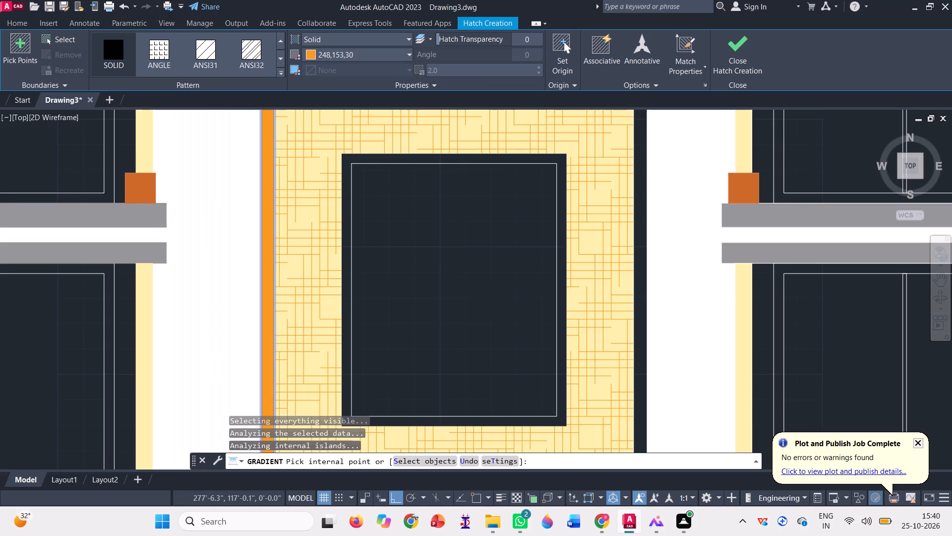
pyautogui.scroll(-2, 288, 246)
pyautogui.scroll(4, 501, 241)
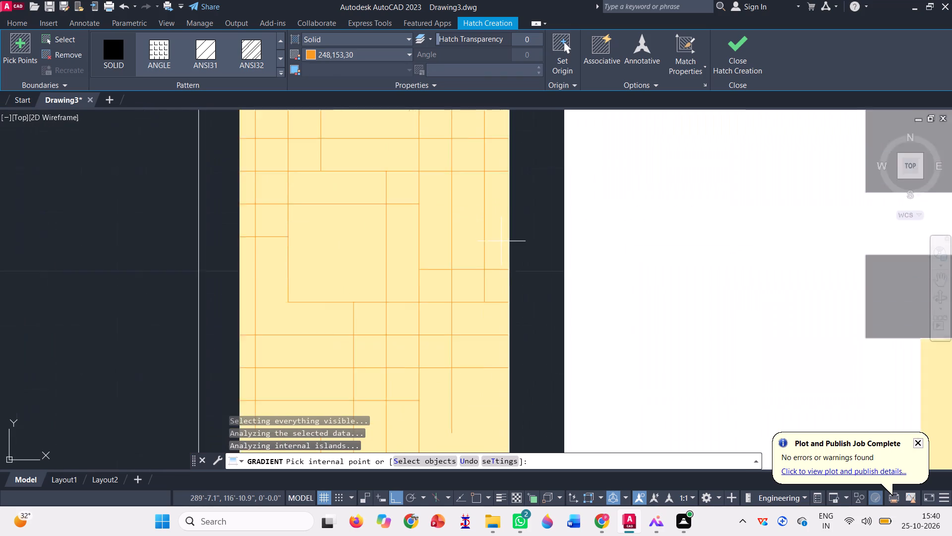
pyautogui.scroll(1, 501, 241)
pyautogui.click(543, 231)
pyautogui.scroll(-8, 544, 235)
pyautogui.scroll(-8, 500, 255)
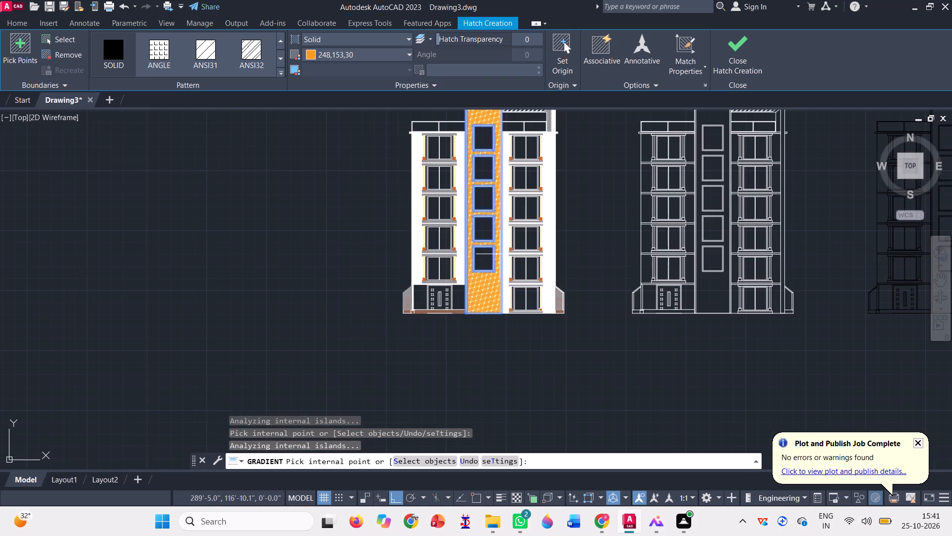
pyautogui.scroll(-1, 500, 247)
pyautogui.click(739, 53)
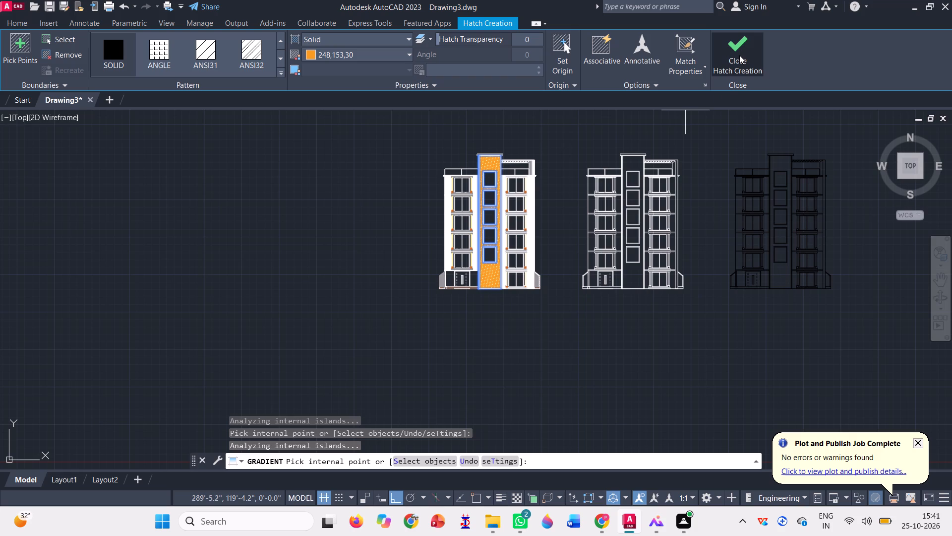
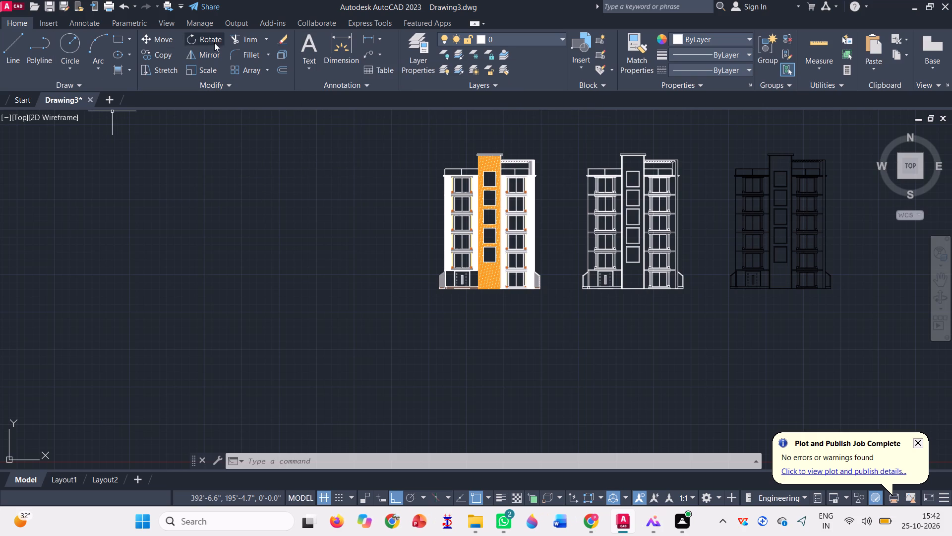
# Fill both glass panes of the left column's top-floor window with a solid hatch in light blue 195,238,234.
pyautogui.scroll(2, 513, 162)
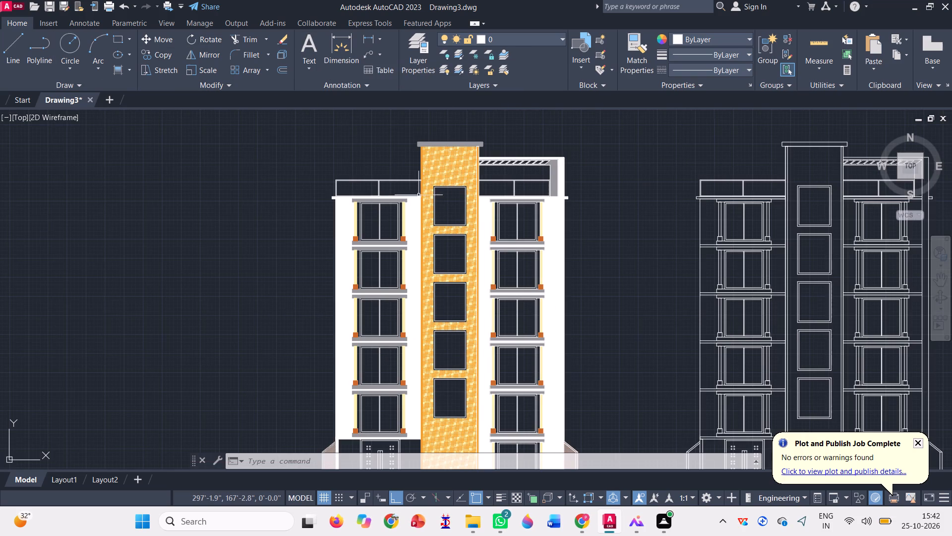
pyautogui.scroll(-1, 393, 196)
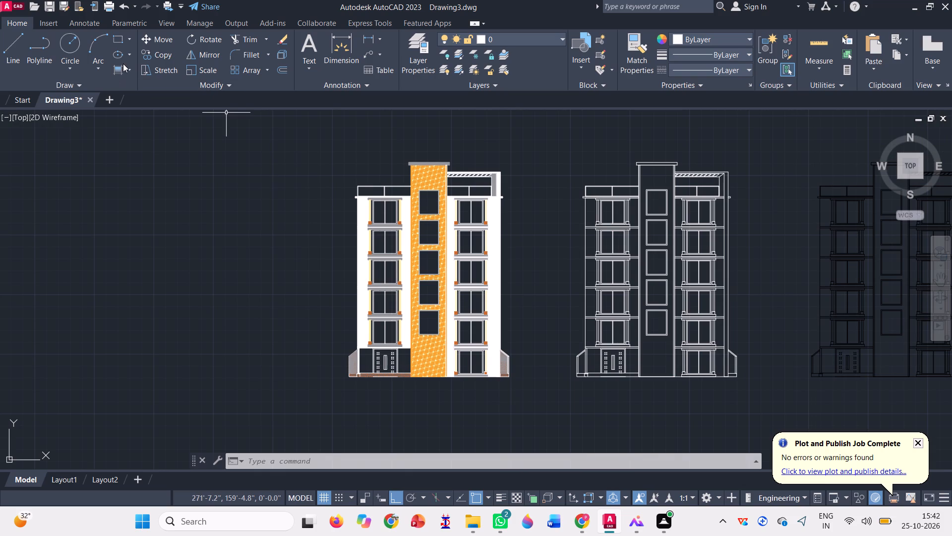
pyautogui.click(119, 67)
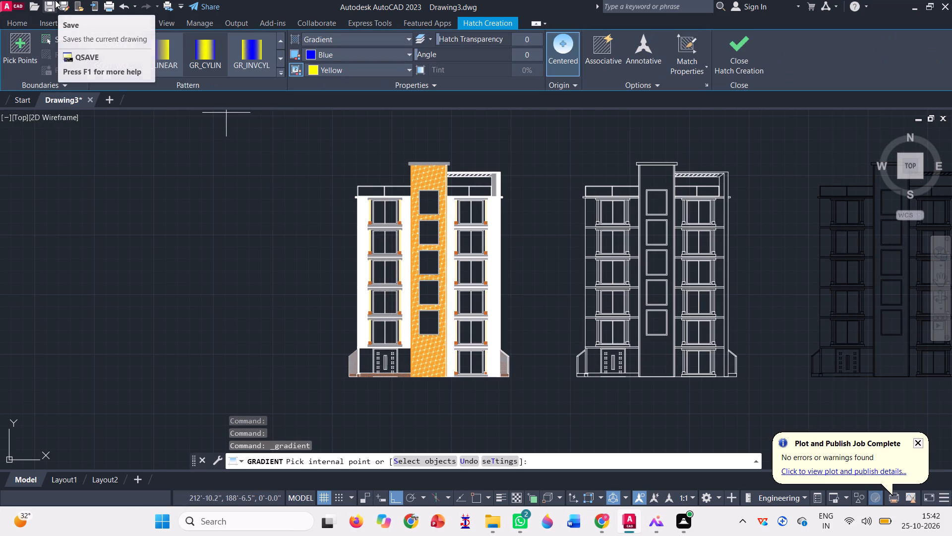
pyautogui.scroll(4, 132, 57)
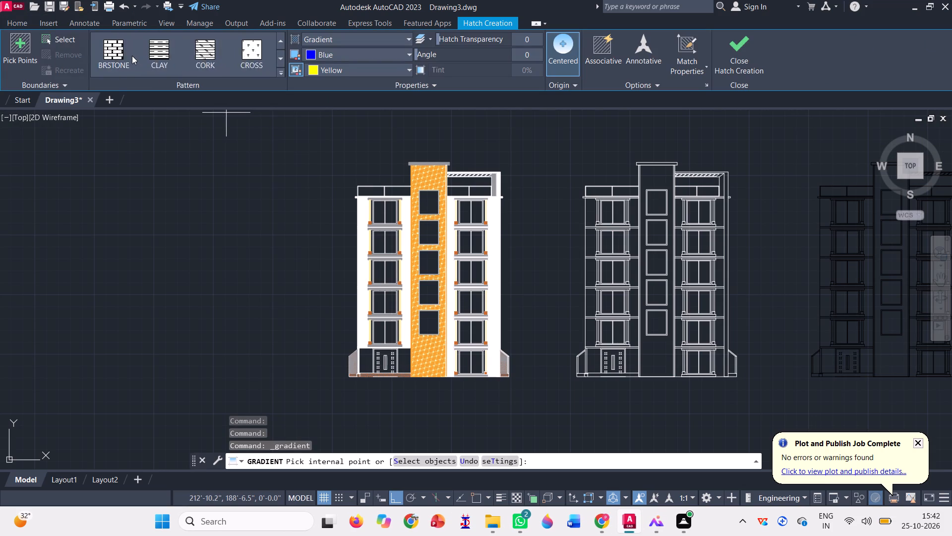
pyautogui.scroll(10, 132, 56)
pyautogui.click(114, 44)
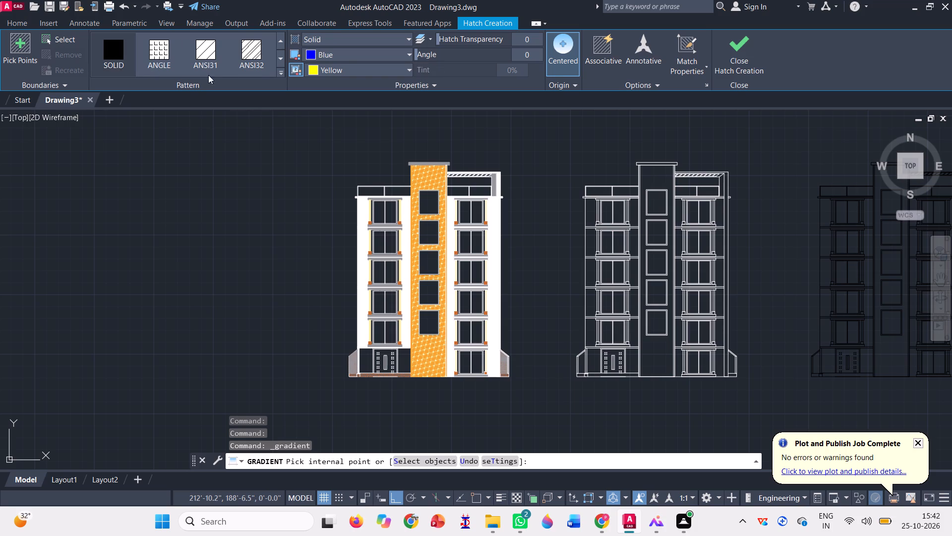
pyautogui.click(322, 57)
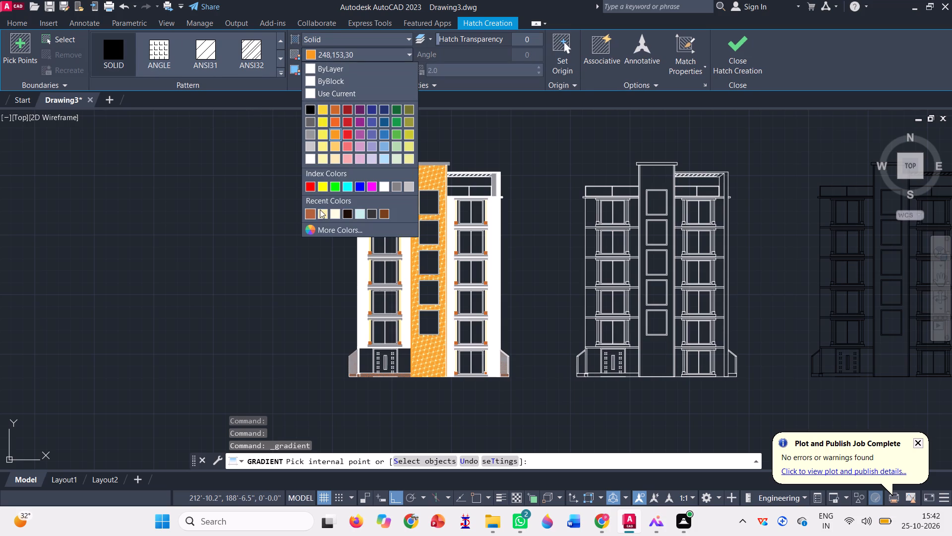
pyautogui.click(360, 209)
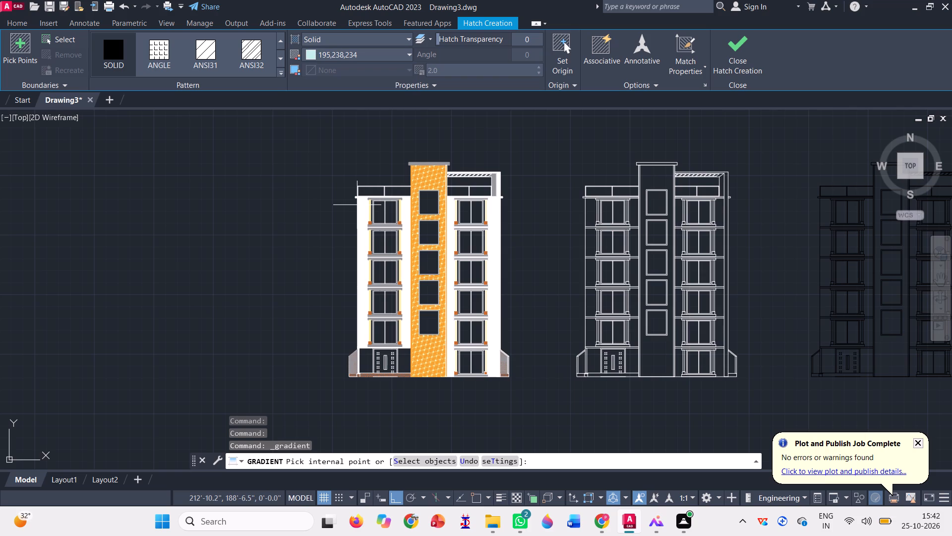
pyautogui.scroll(6, 380, 223)
pyautogui.click(374, 193)
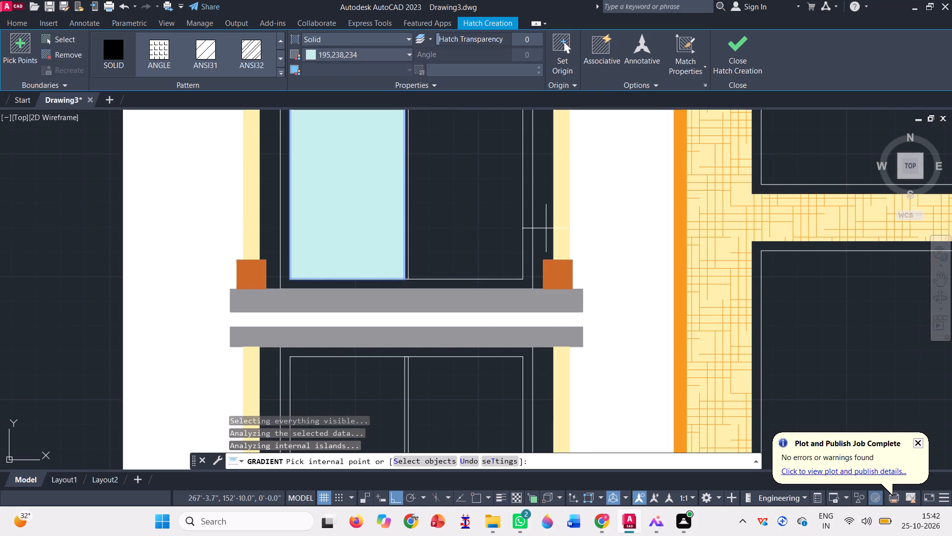
pyautogui.click(484, 188)
# Fill both glass panes of the right column's top-floor window with the same solid light blue hatch.
pyautogui.scroll(-2, 378, 230)
pyautogui.scroll(-1, 328, 204)
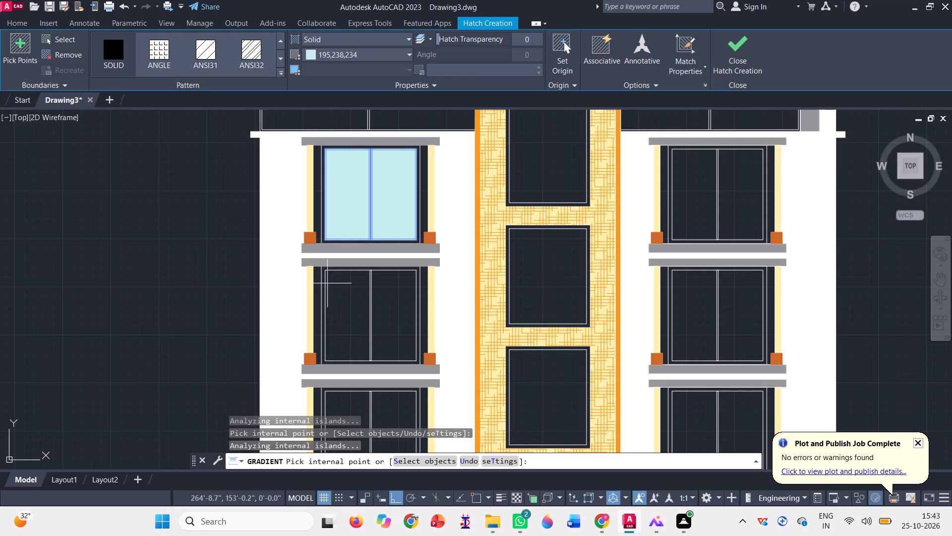
pyautogui.scroll(-2, 387, 234)
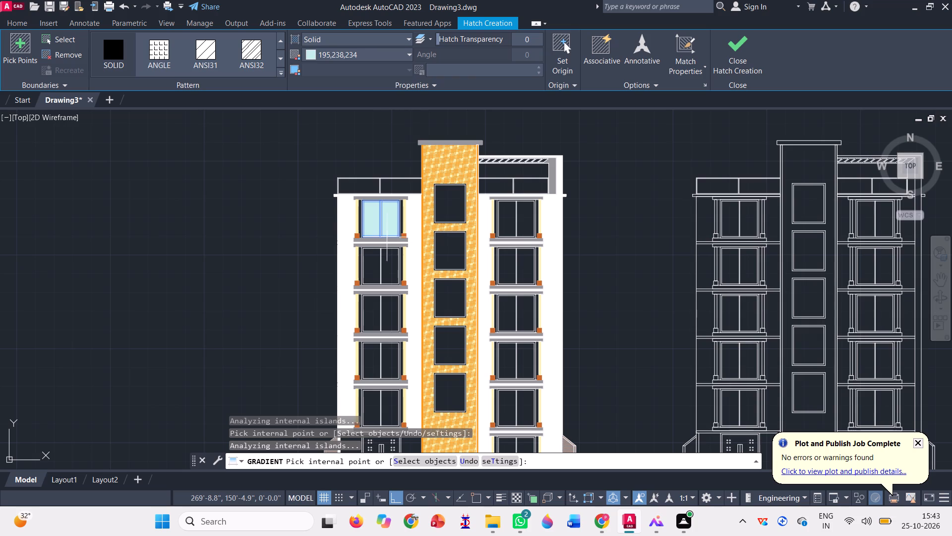
pyautogui.scroll(3, 487, 219)
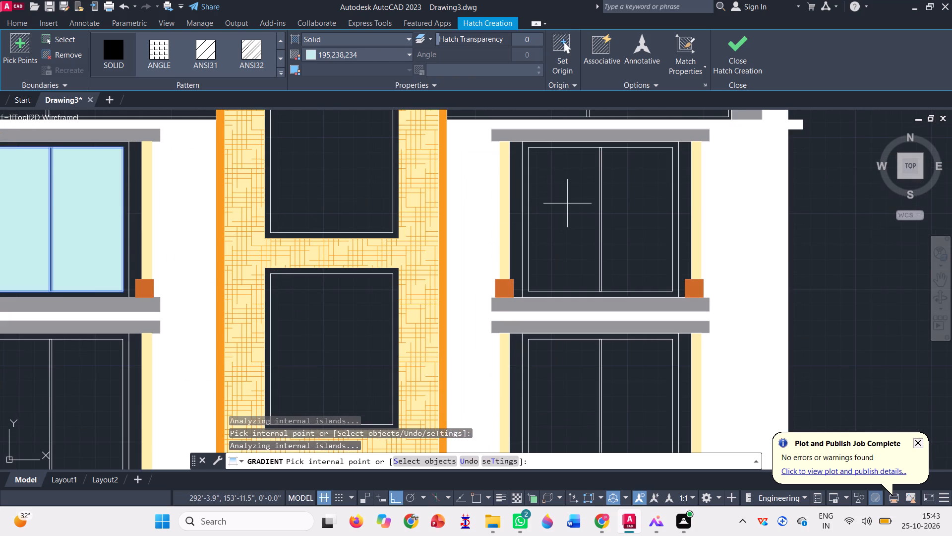
pyautogui.click(568, 199)
pyautogui.scroll(-1, 527, 206)
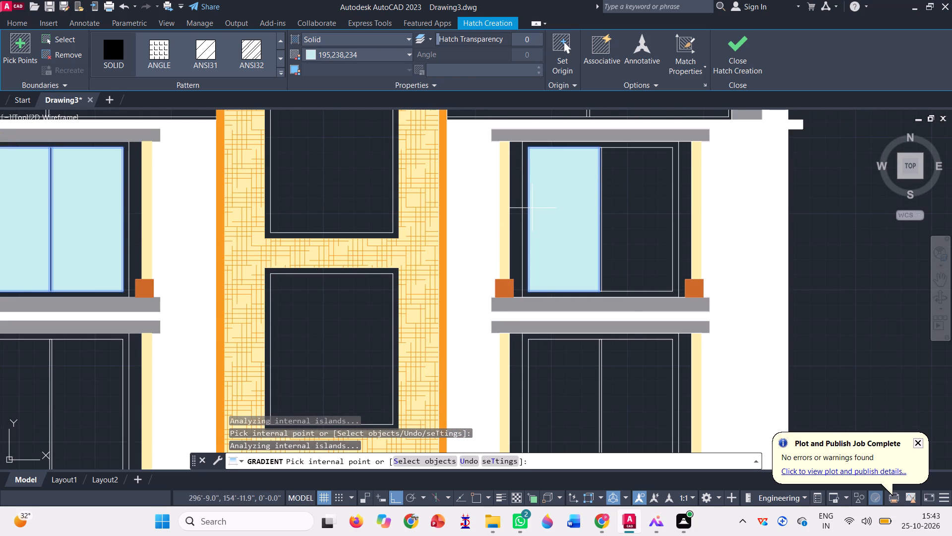
pyautogui.scroll(2, 599, 212)
pyautogui.click(599, 211)
pyautogui.scroll(-3, 495, 229)
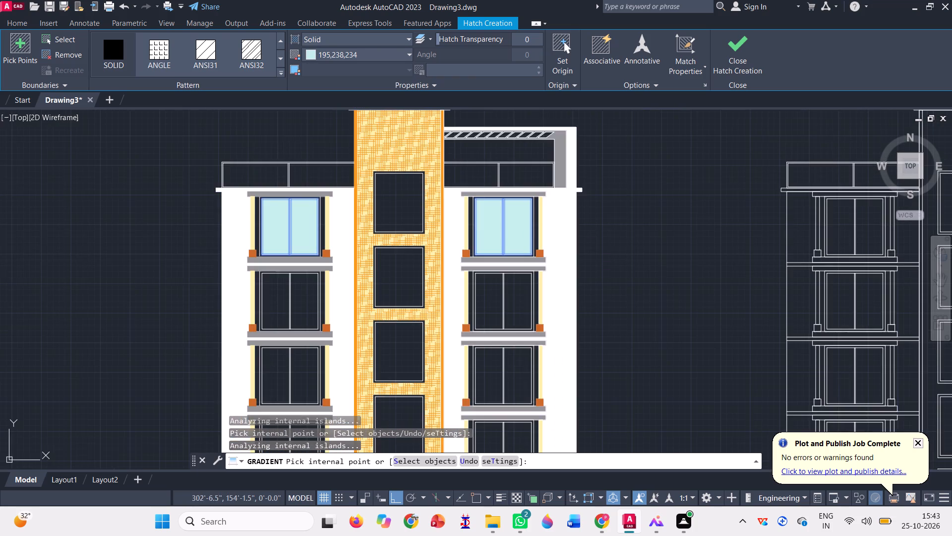
# Fill the panes of the second and third windows from the top in the left column with the light blue hatch.
pyautogui.scroll(-2, 476, 200)
pyautogui.scroll(4, 394, 255)
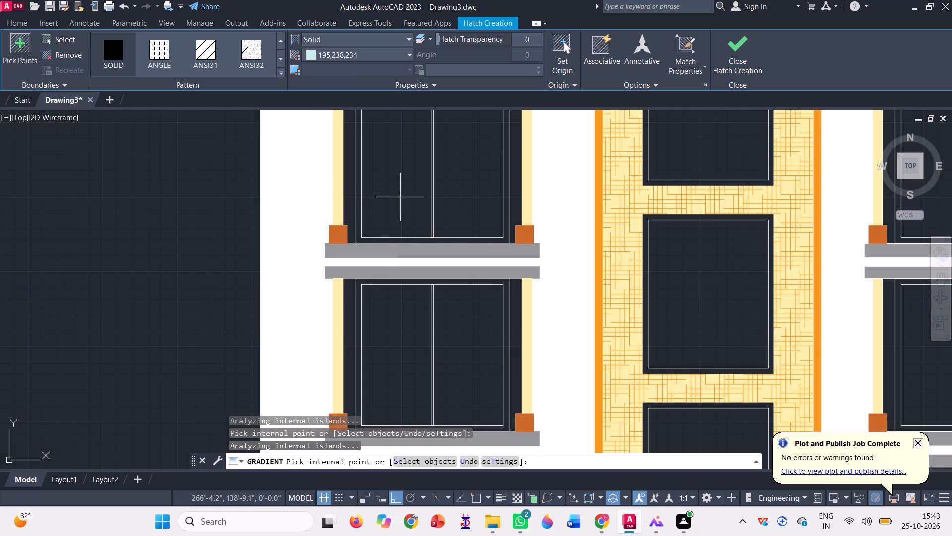
pyautogui.click(402, 184)
pyautogui.scroll(-2, 420, 267)
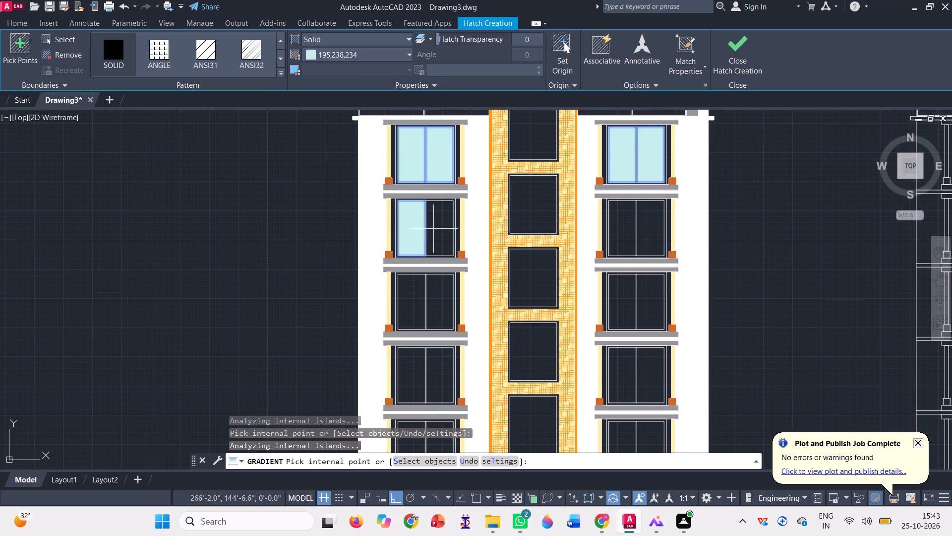
pyautogui.click(433, 227)
pyautogui.scroll(-1, 385, 209)
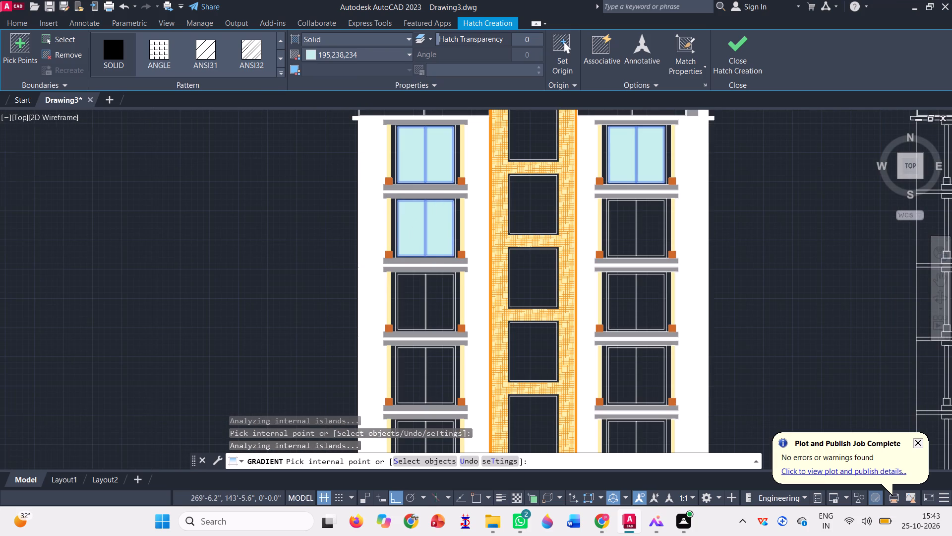
pyautogui.scroll(3, 413, 261)
pyautogui.click(423, 278)
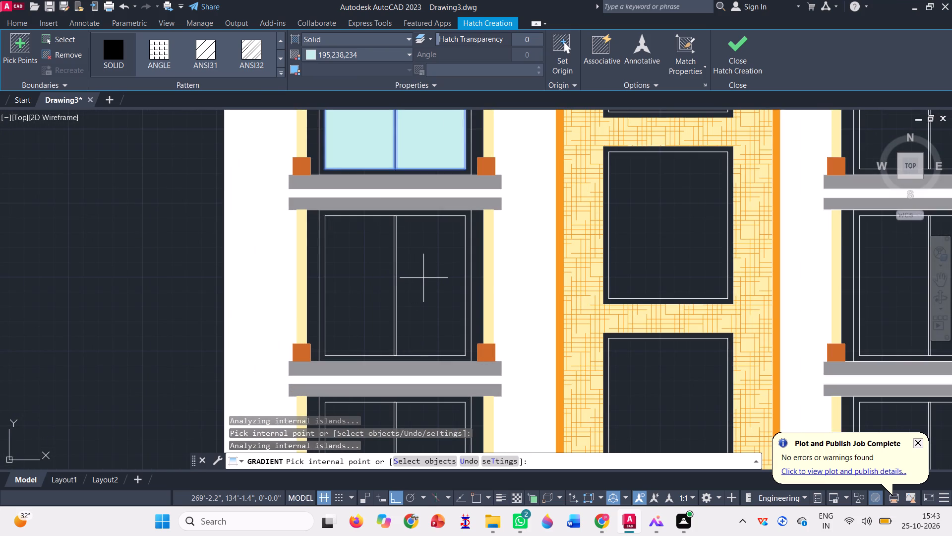
pyautogui.click(337, 267)
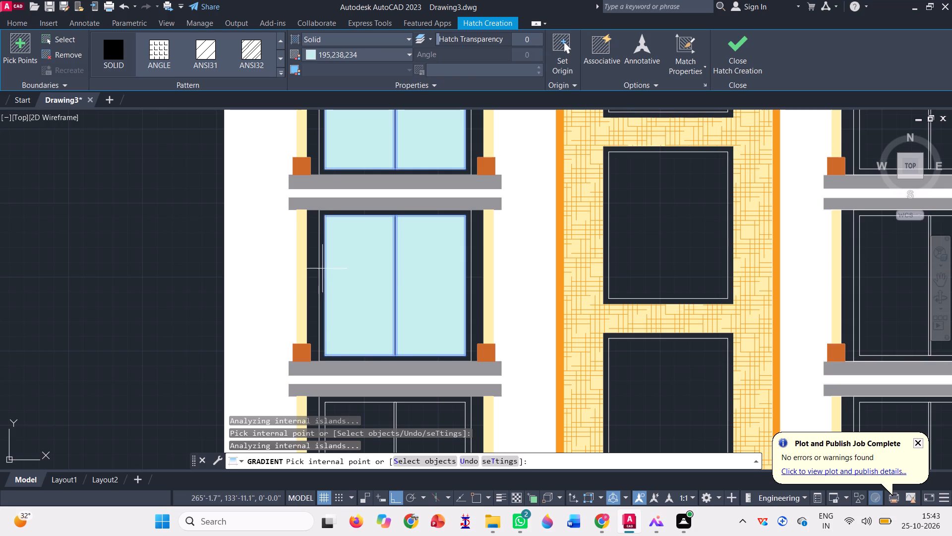
# Fill the panes of the two lowest windows in the left column, above the entrance, with the light blue hatch.
pyautogui.scroll(-3, 310, 226)
pyautogui.scroll(2, 326, 296)
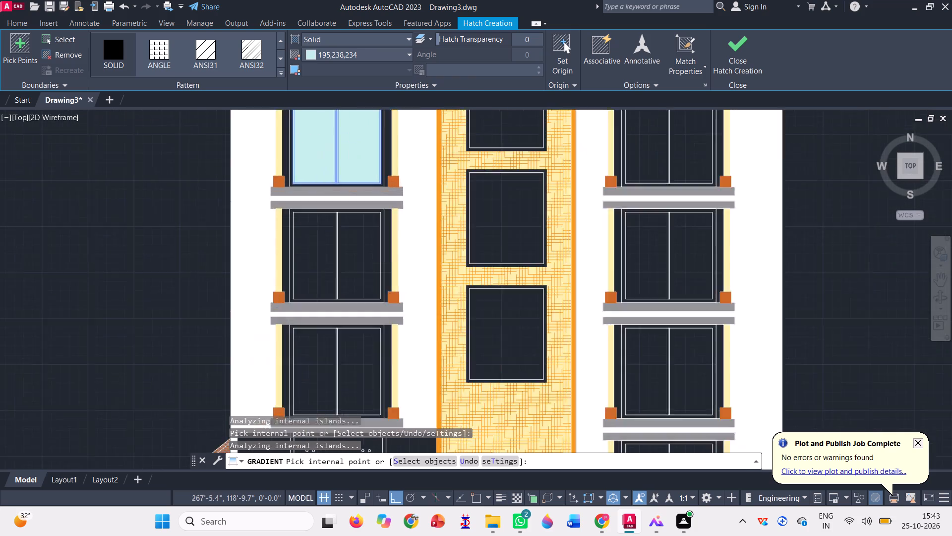
pyautogui.scroll(1, 325, 293)
pyautogui.click(312, 261)
pyautogui.click(394, 245)
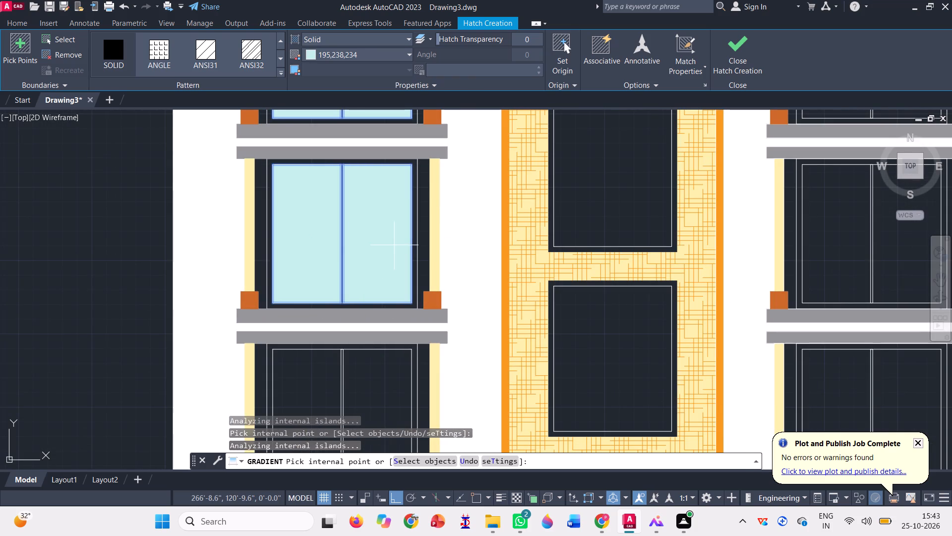
pyautogui.scroll(-2, 305, 226)
pyautogui.click(302, 305)
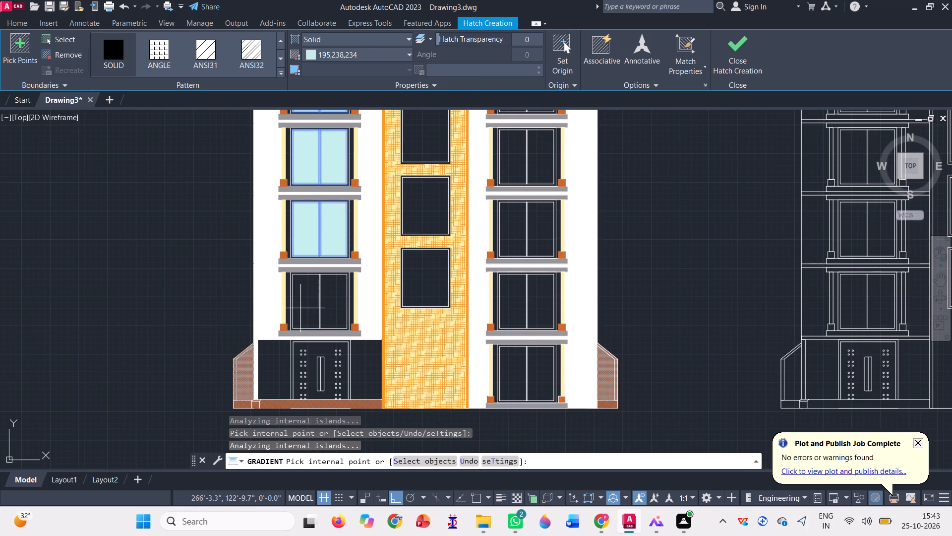
pyautogui.click(339, 292)
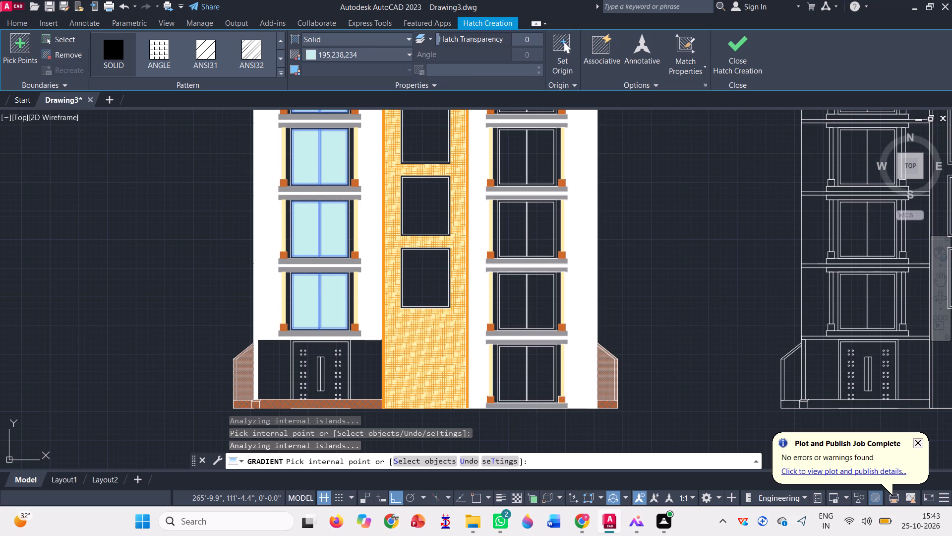
# Fill the panes of the right column's ground-floor window and the window directly above it with the light blue hatch.
pyautogui.click(504, 365)
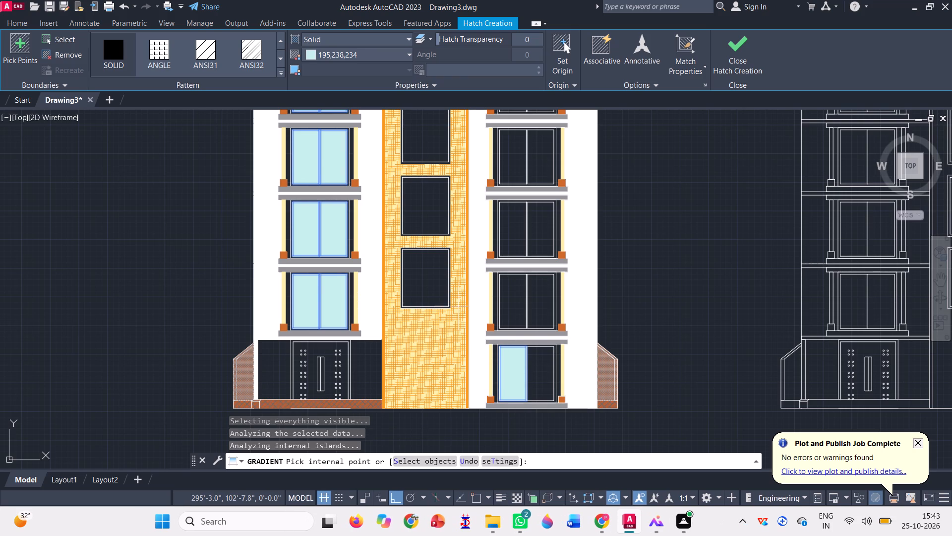
pyautogui.click(543, 385)
pyautogui.scroll(3, 536, 304)
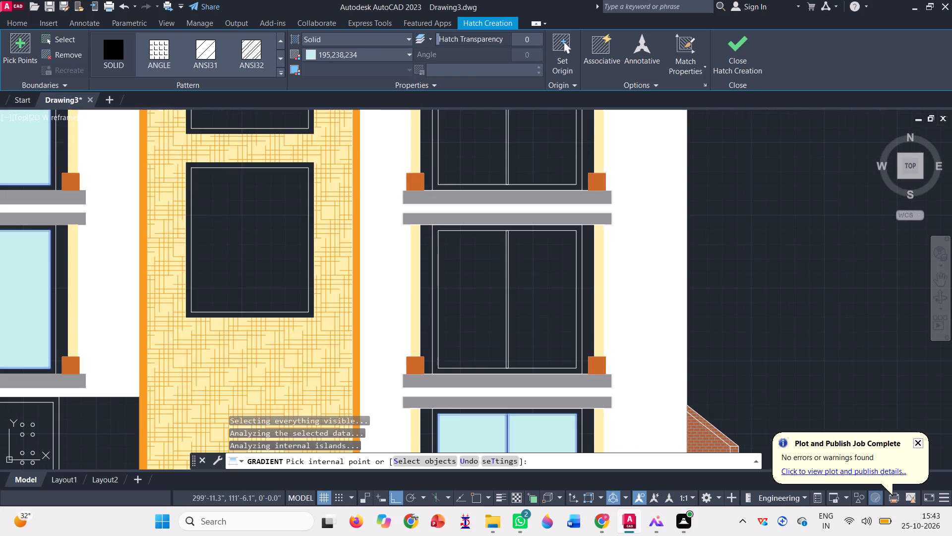
pyautogui.click(536, 304)
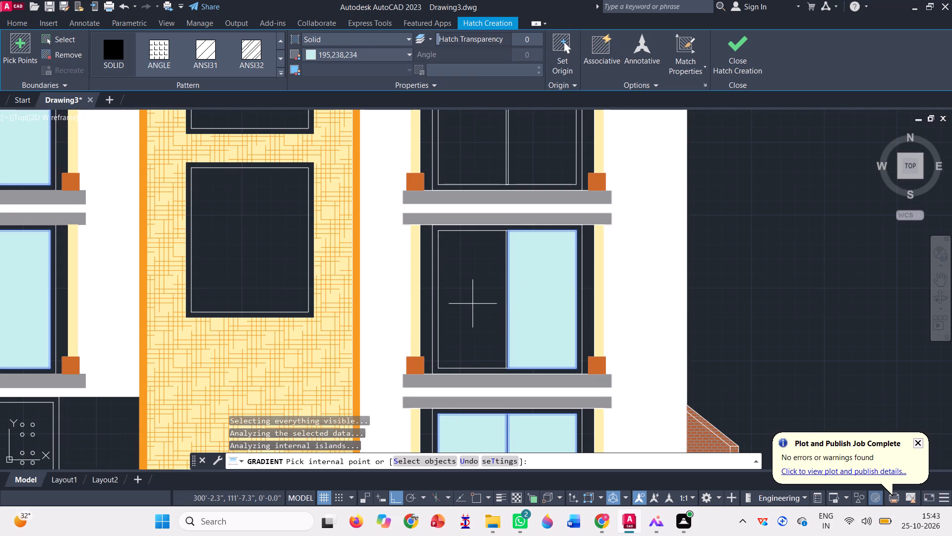
pyautogui.click(471, 301)
# Fill the panes of the fourth and third windows from the top in the right column with the light blue hatch.
pyautogui.scroll(-2, 540, 419)
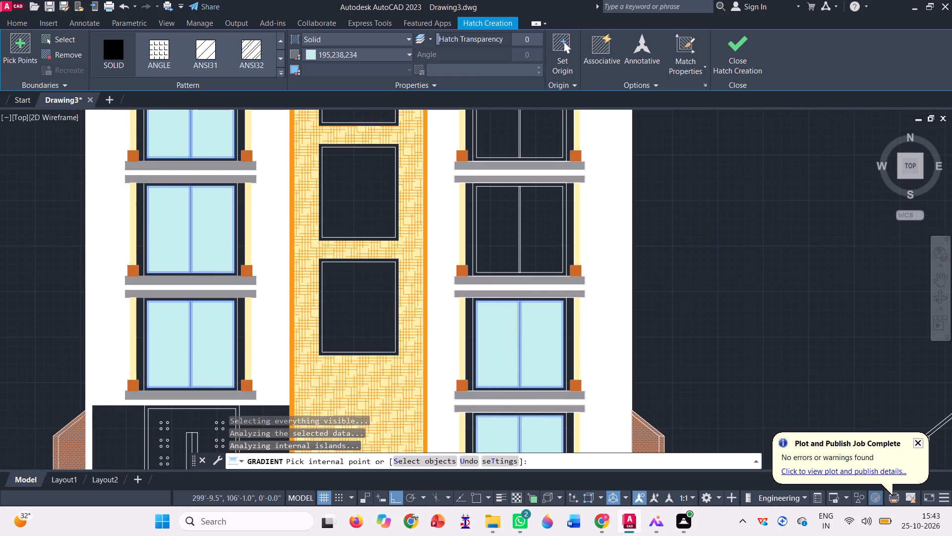
pyautogui.scroll(3, 544, 306)
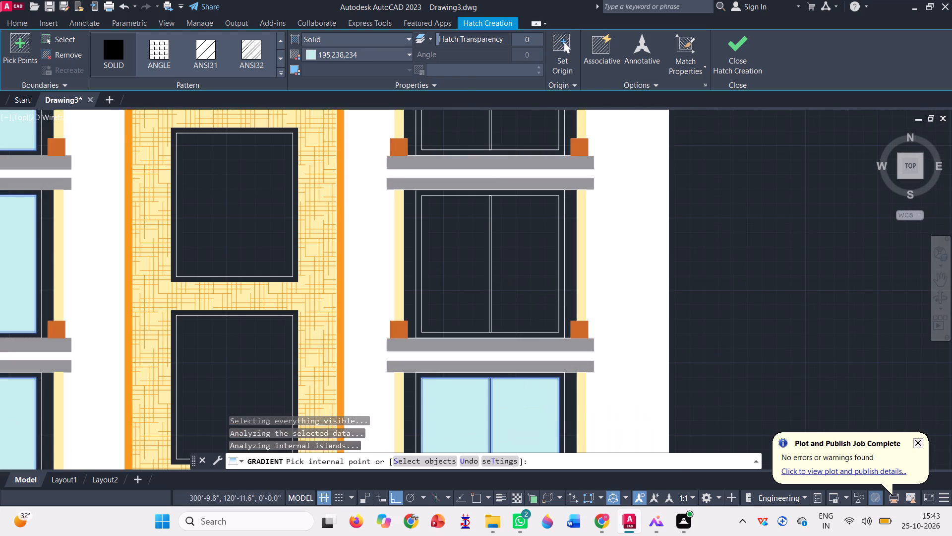
pyautogui.click(530, 287)
pyautogui.click(393, 279)
pyautogui.scroll(-3, 419, 373)
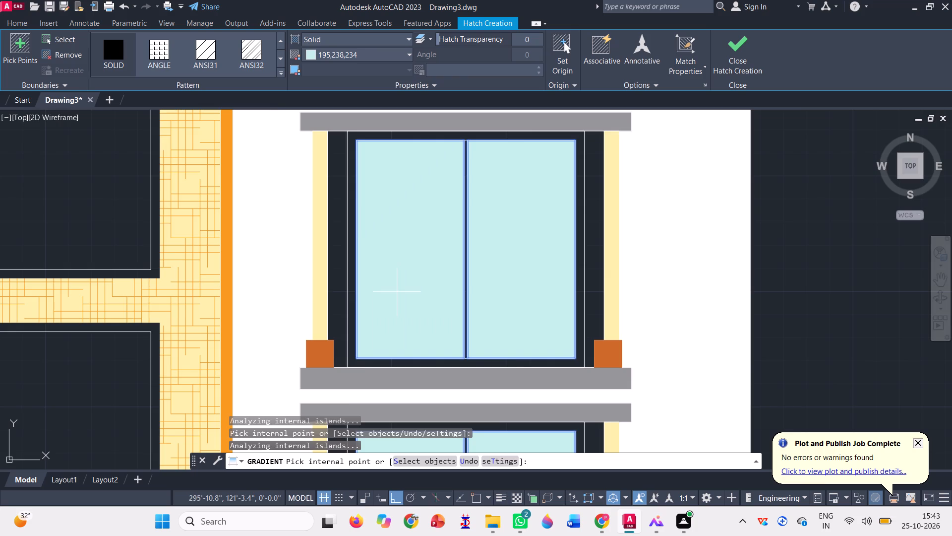
pyautogui.scroll(-2, 422, 375)
pyautogui.scroll(3, 428, 288)
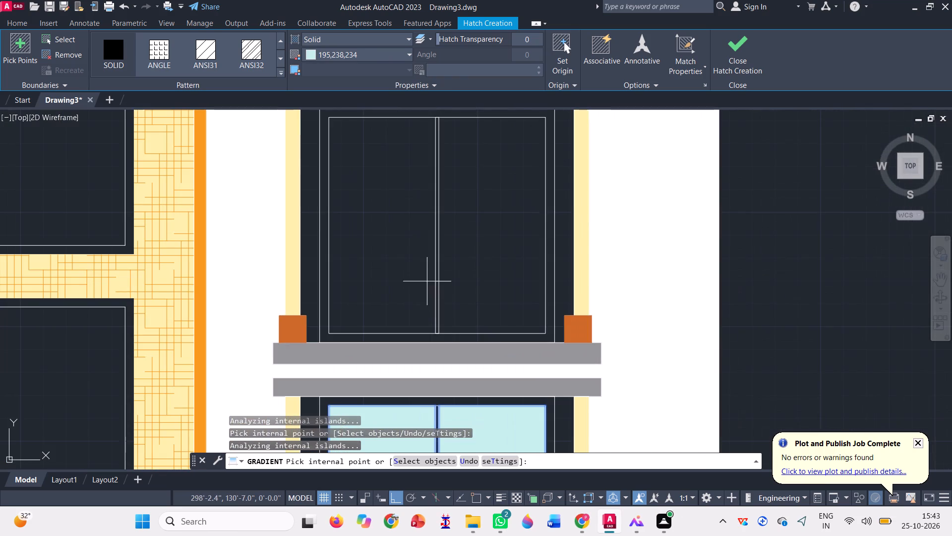
pyautogui.click(401, 247)
pyautogui.click(509, 254)
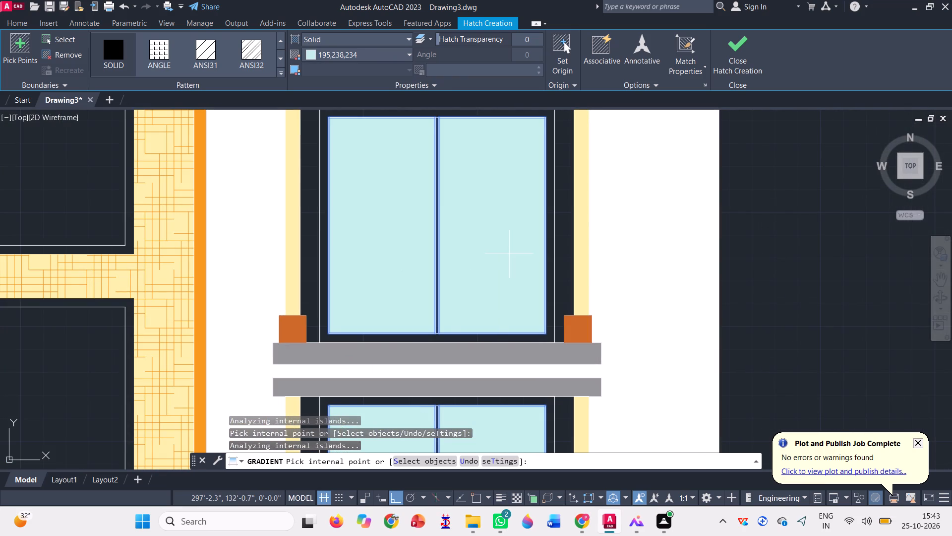
# Fill both panes of the right column's second window from the top with the light blue hatch, keeping the colour 195,238,234.
pyautogui.scroll(-5, 496, 318)
pyautogui.scroll(3, 472, 219)
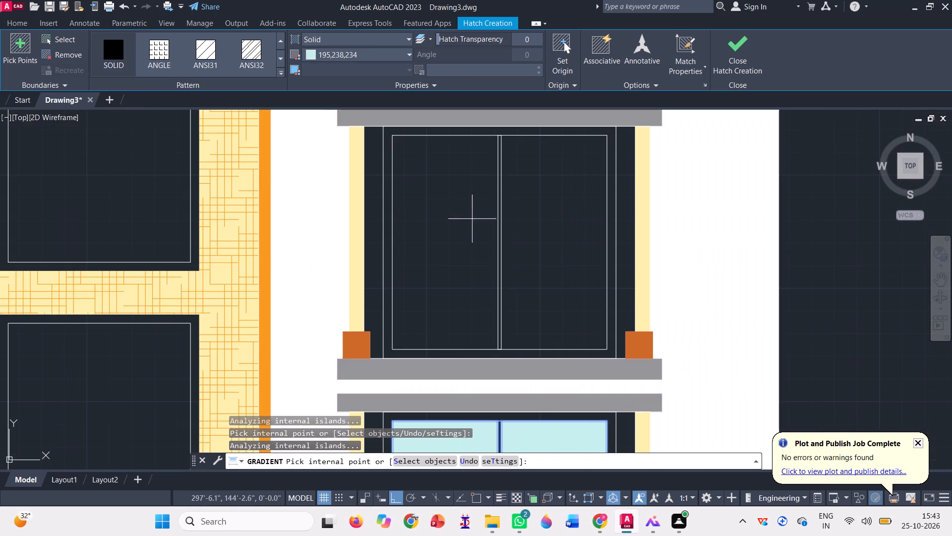
pyautogui.click(472, 219)
pyautogui.click(549, 228)
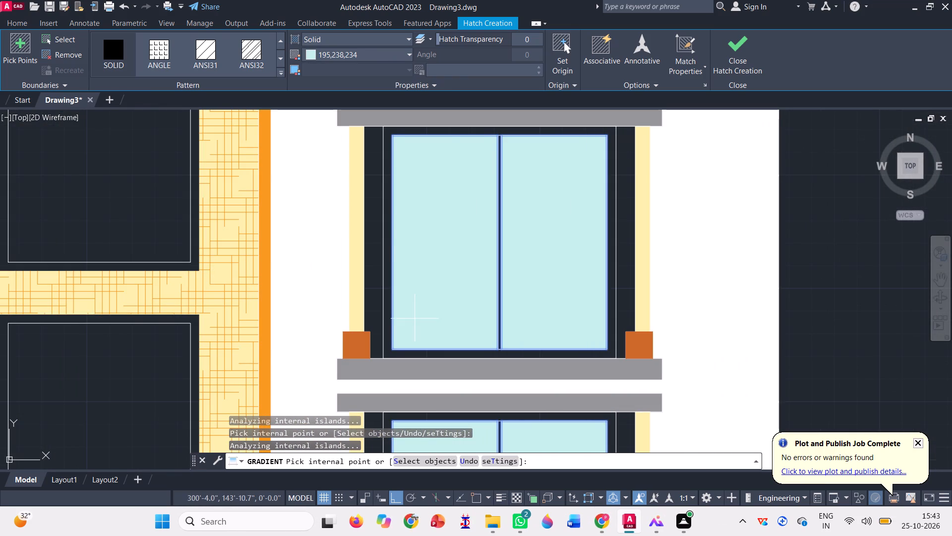
pyautogui.scroll(-4, 403, 321)
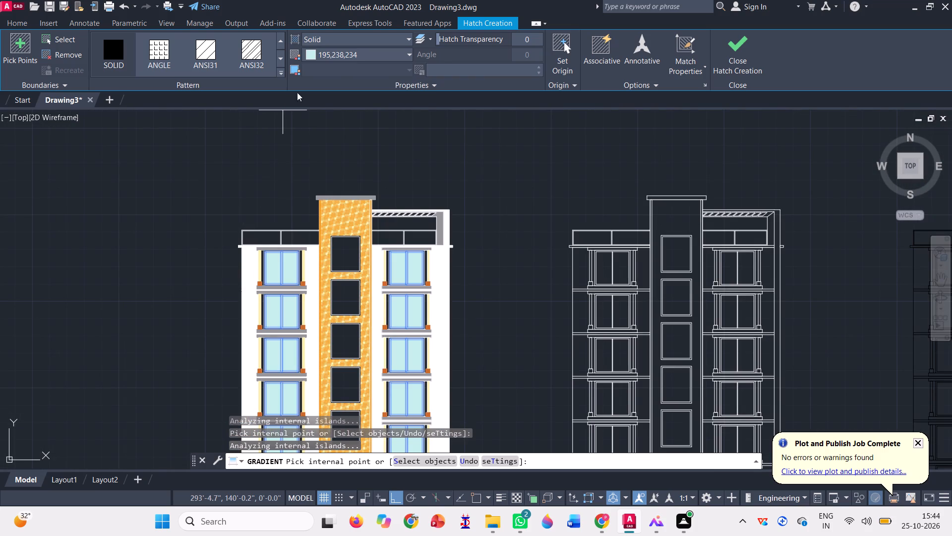
pyautogui.click(338, 55)
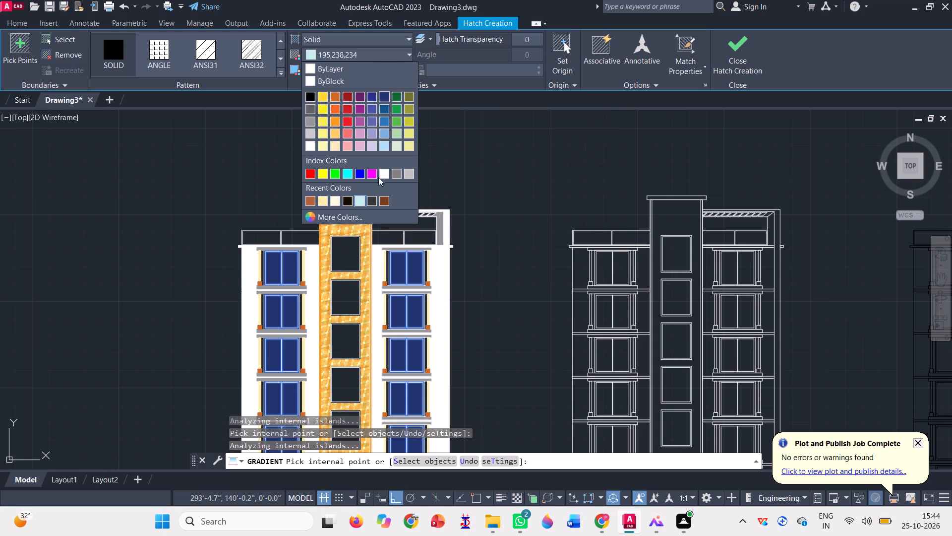
pyautogui.click(733, 50)
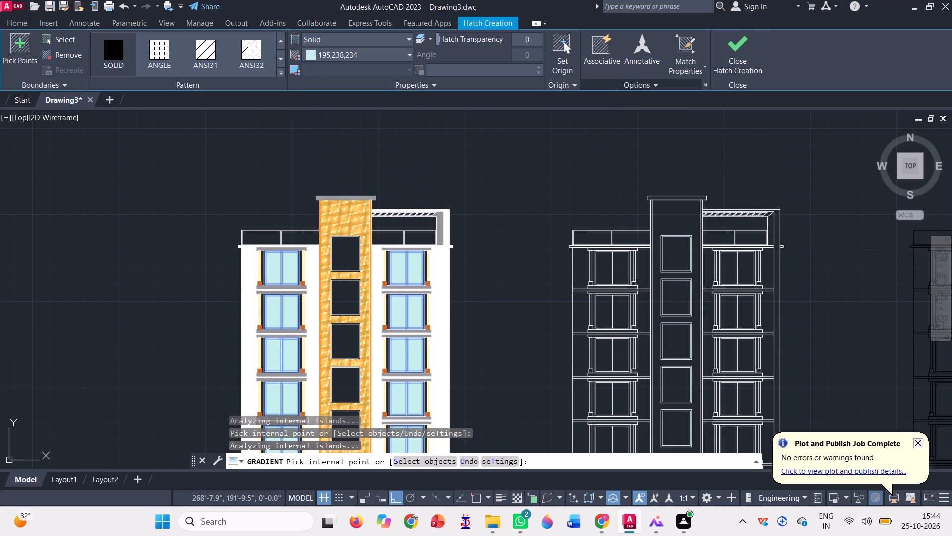
# Finish the light blue hatch on the coloured elevation's window panes and close hatch creation.
pyautogui.scroll(-1, 265, 218)
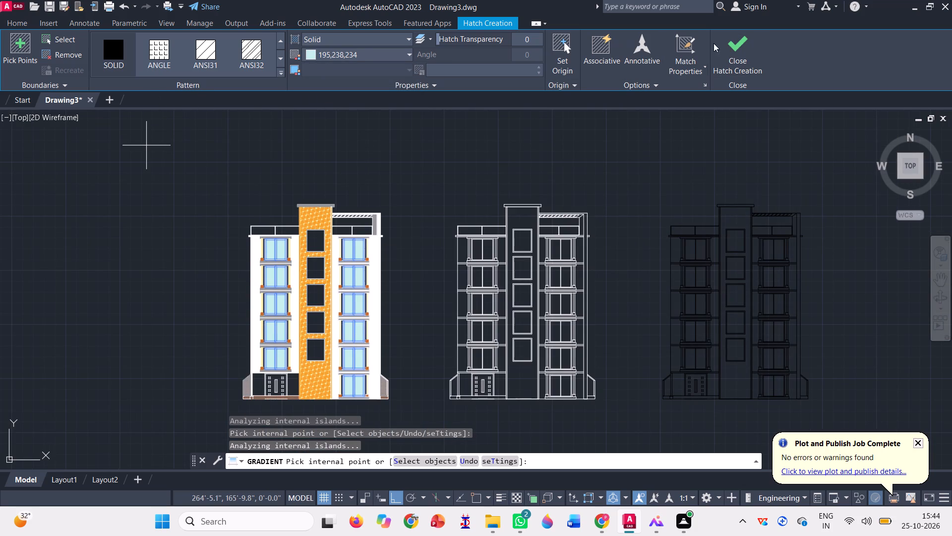
pyautogui.click(732, 48)
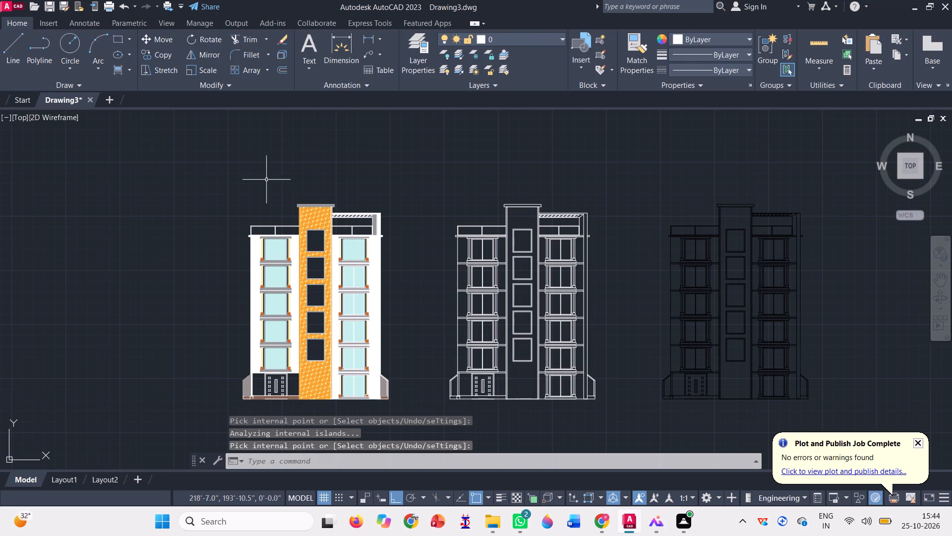
# Start a solid hatch in colour 0,0,0 and fill the mullion and frame of the middle elevation's top window in the left column.
pyautogui.scroll(2, 384, 293)
pyautogui.scroll(-1, 298, 268)
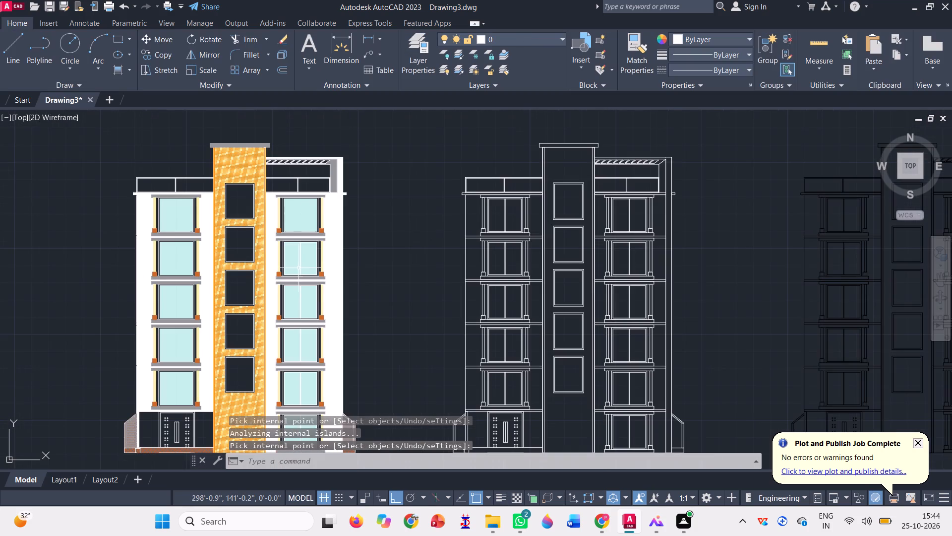
pyautogui.click(119, 67)
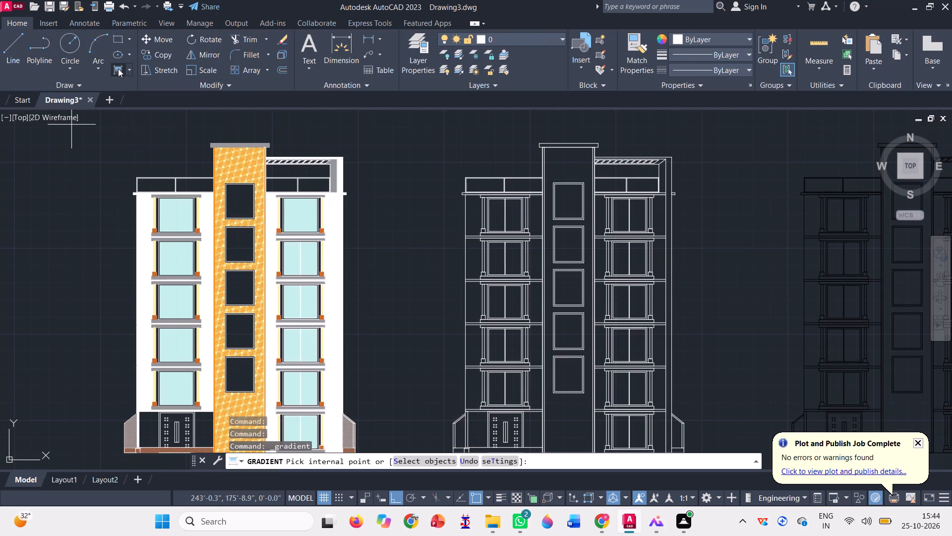
pyautogui.scroll(6, 230, 47)
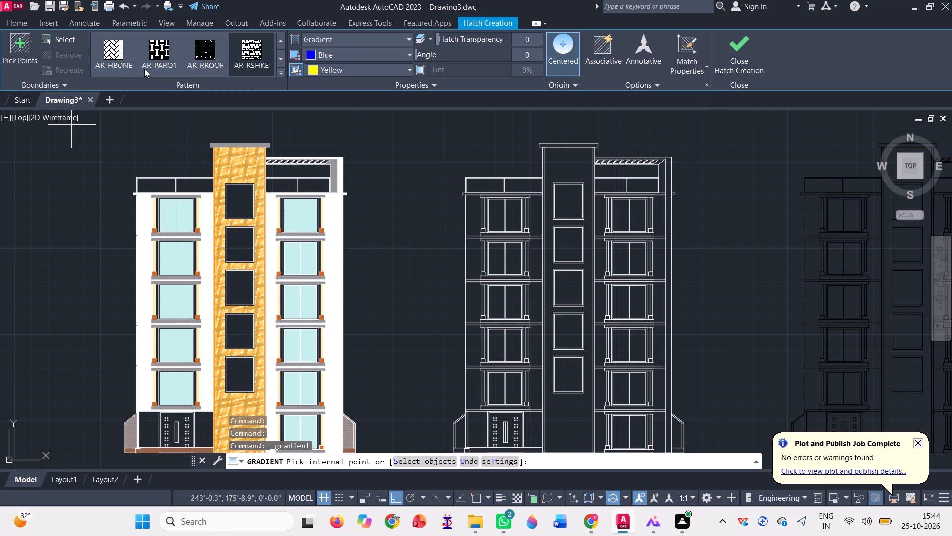
pyautogui.scroll(5, 144, 69)
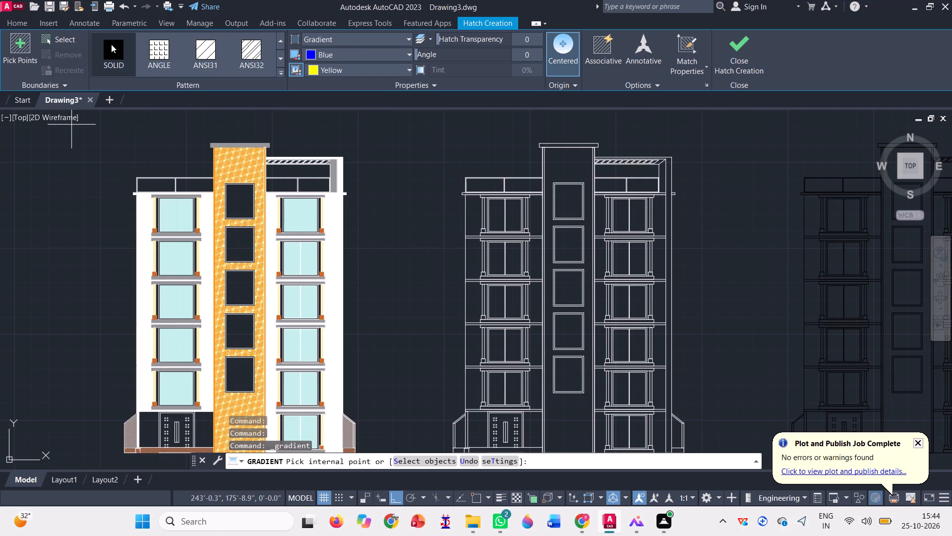
pyautogui.click(111, 44)
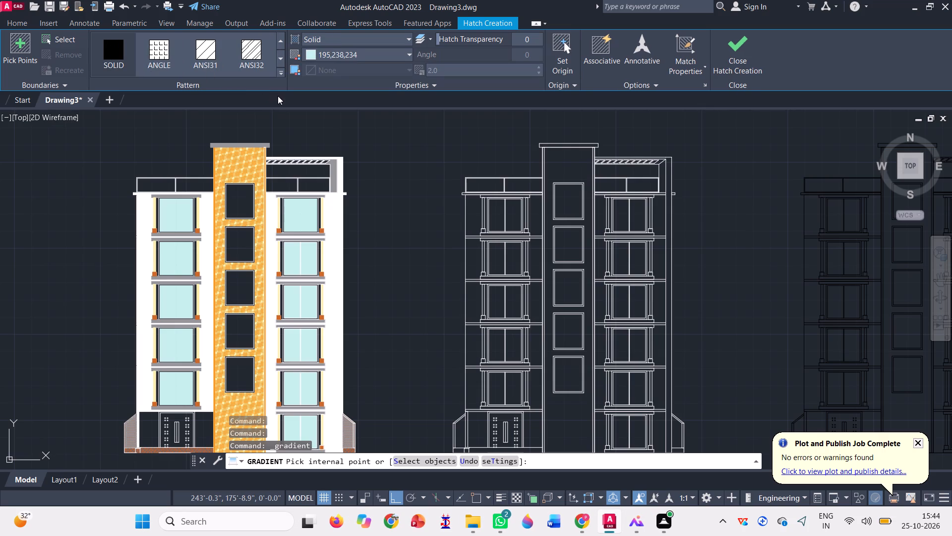
pyautogui.click(332, 54)
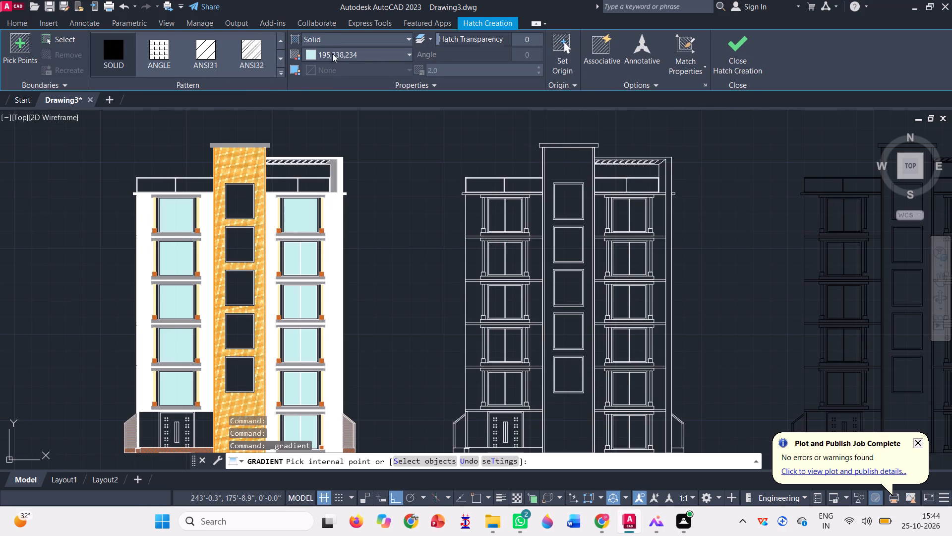
pyautogui.click(307, 112)
pyautogui.scroll(3, 532, 222)
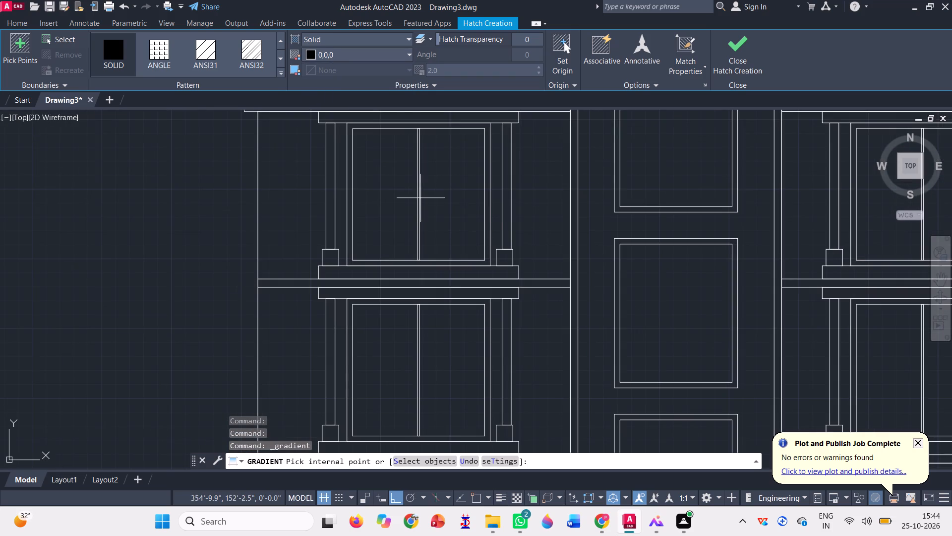
pyautogui.scroll(6, 418, 197)
pyautogui.click(376, 217)
pyautogui.scroll(-4, 381, 256)
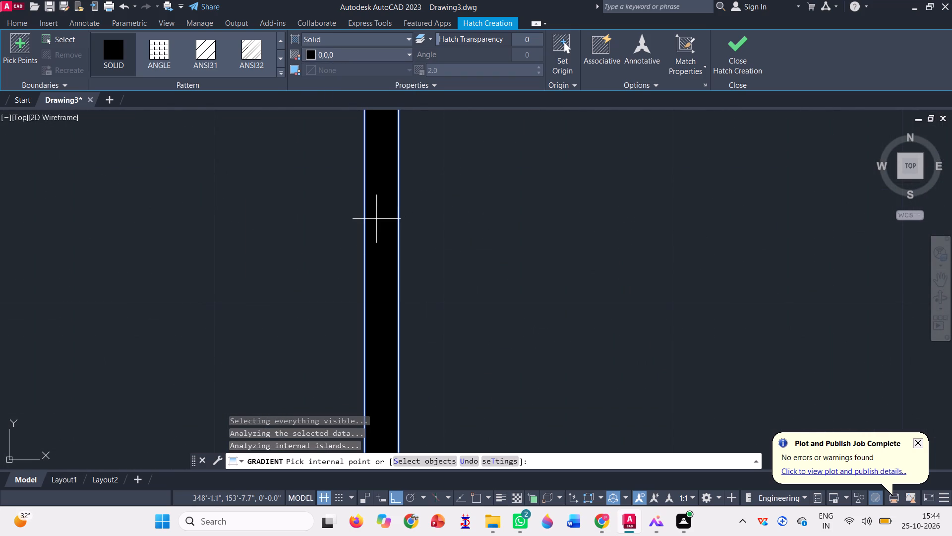
pyautogui.scroll(-7, 381, 256)
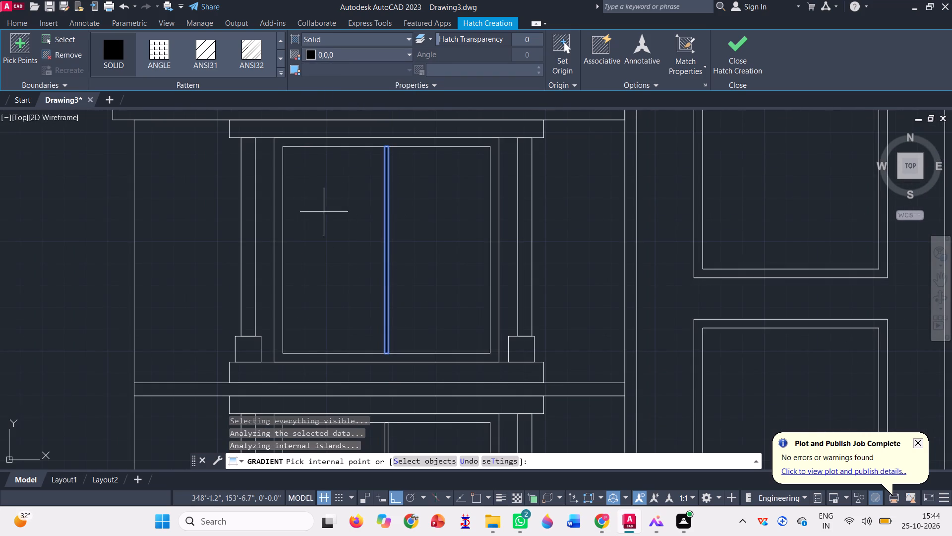
pyautogui.click(280, 141)
# Fill the mullion and frame of the left column's second window from the top with the black hatch.
pyautogui.scroll(-4, 448, 286)
pyautogui.scroll(2, 420, 397)
pyautogui.scroll(3, 428, 264)
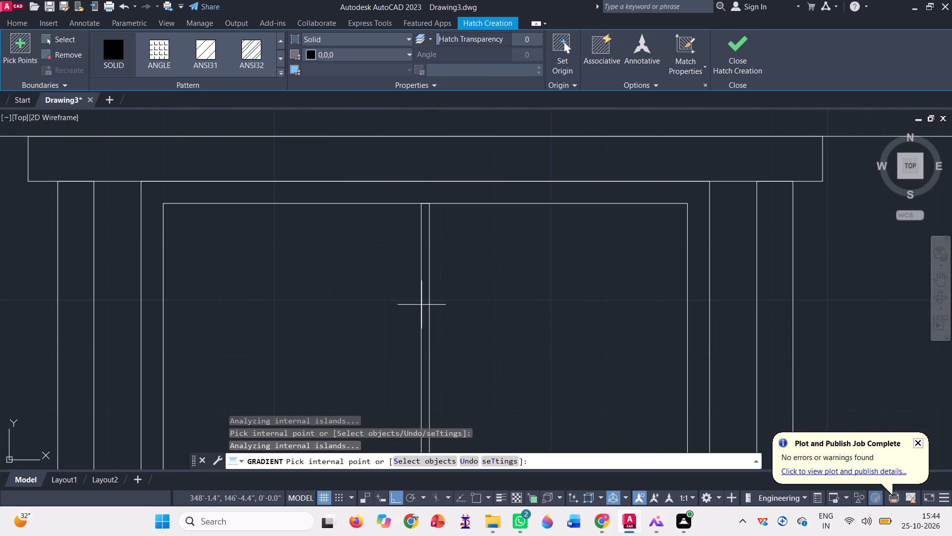
pyautogui.click(424, 307)
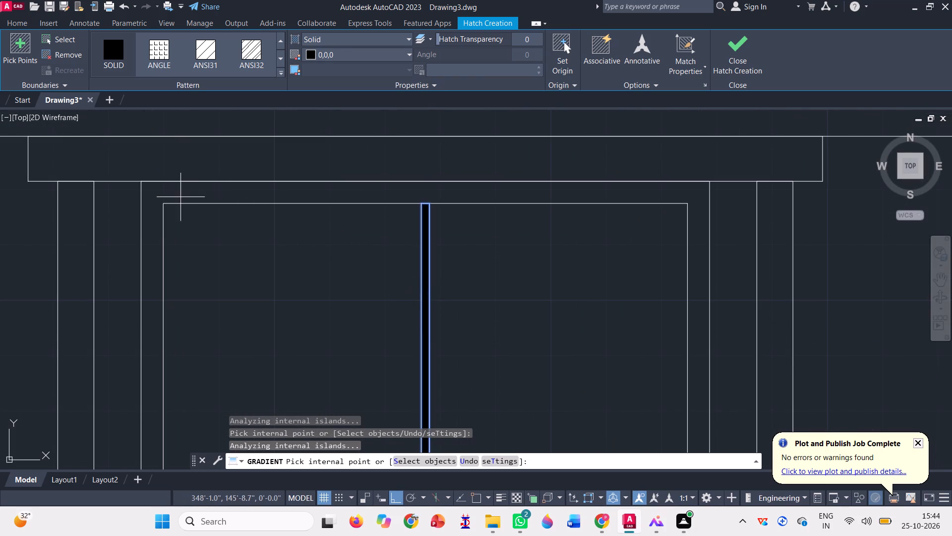
pyautogui.click(177, 197)
# Fill the mullion and frame of the left column's third window from the top with the black hatch.
pyautogui.scroll(-6, 411, 261)
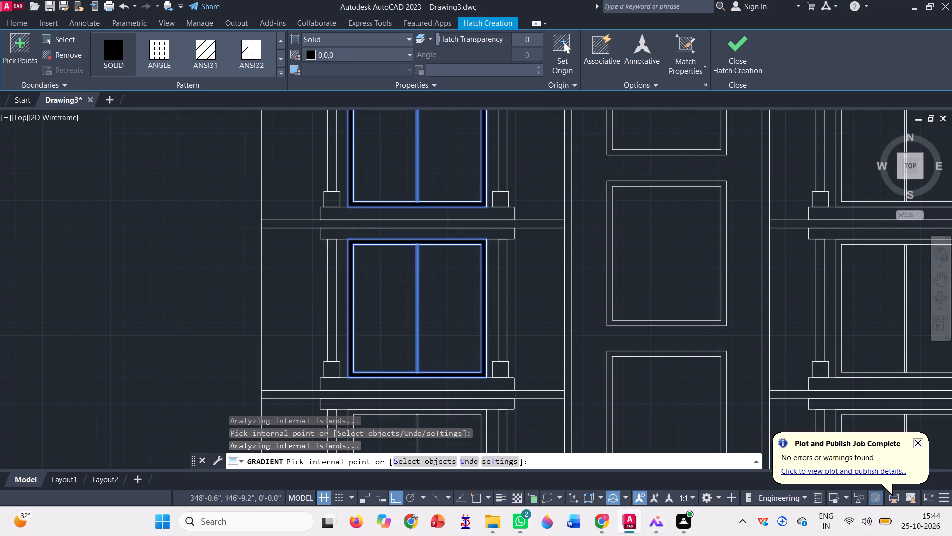
pyautogui.scroll(3, 420, 366)
pyautogui.scroll(3, 399, 272)
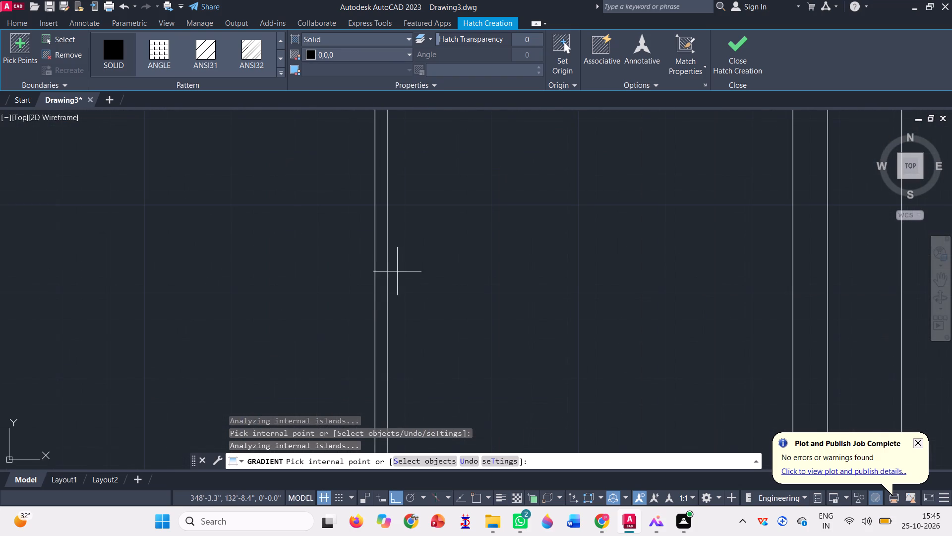
pyautogui.scroll(3, 376, 290)
pyautogui.click(375, 305)
pyautogui.scroll(-6, 382, 312)
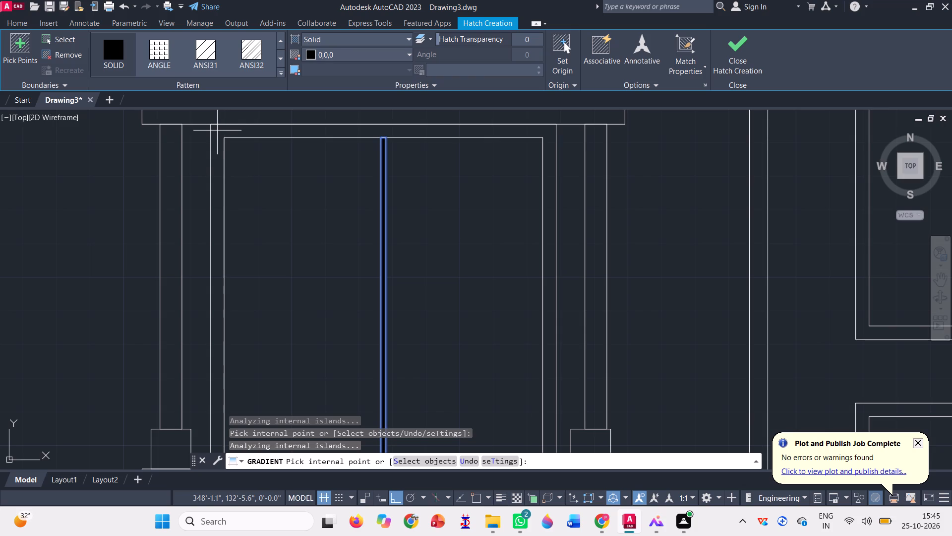
pyautogui.click(217, 131)
# Fill the mullion and frame of the left column's fourth window from the top with the black hatch.
pyautogui.scroll(-4, 450, 293)
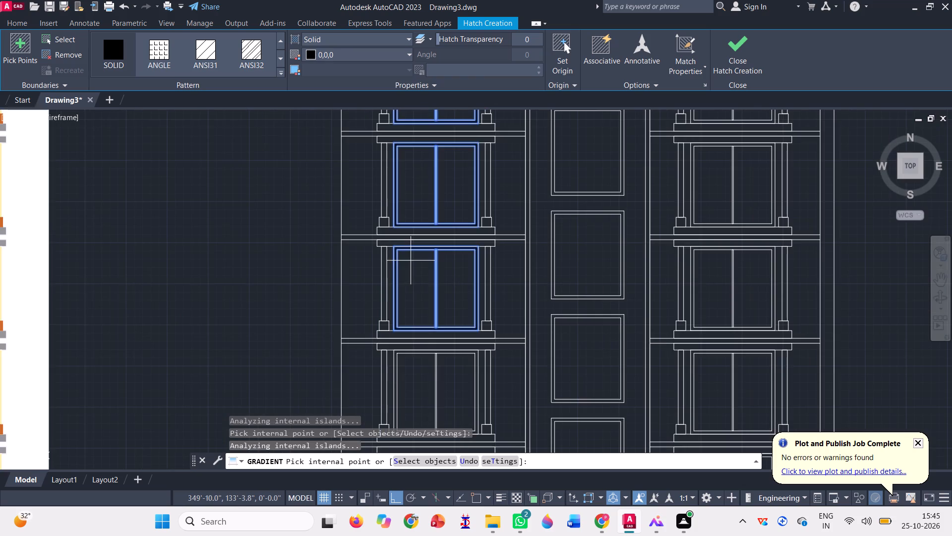
pyautogui.scroll(-3, 411, 261)
pyautogui.scroll(5, 420, 338)
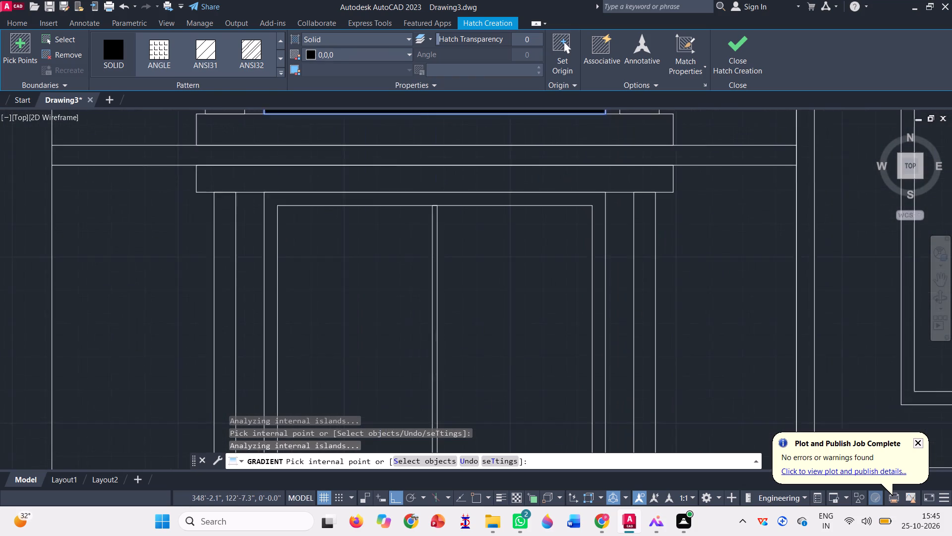
pyautogui.scroll(3, 436, 352)
pyautogui.click(407, 333)
pyautogui.scroll(-2, 416, 364)
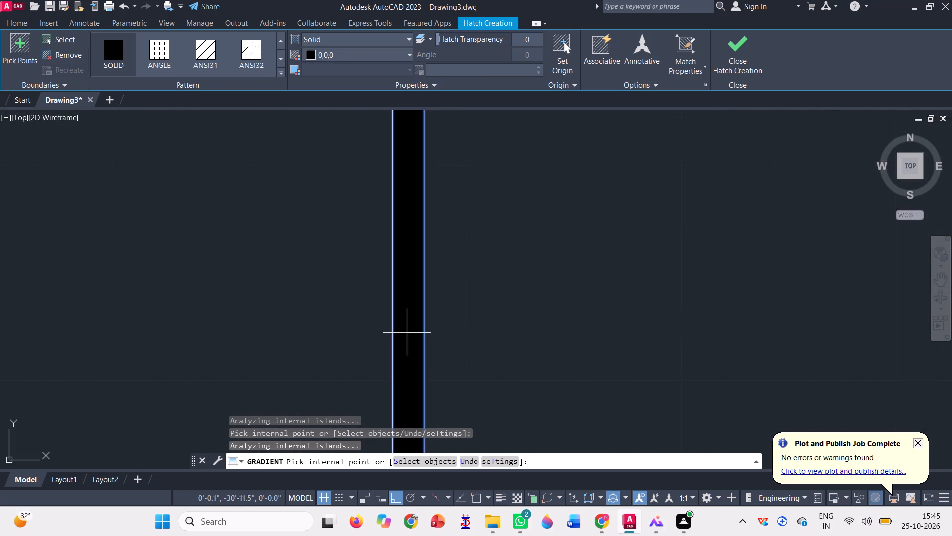
pyautogui.scroll(-3, 416, 364)
pyautogui.scroll(-1, 262, 279)
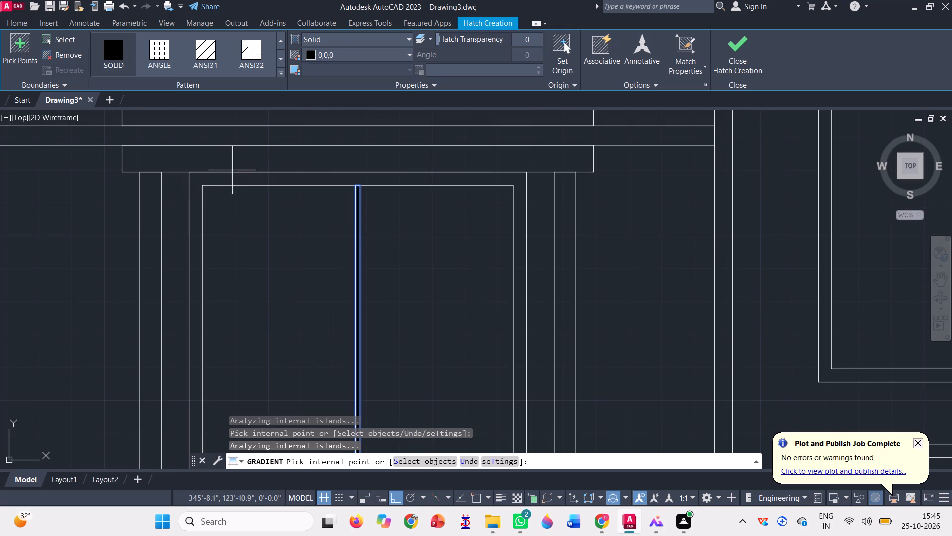
pyautogui.click(234, 180)
# Fill the mullion and frame of the left column's lowest window, above the entrance, with the black hatch.
pyautogui.scroll(-4, 340, 314)
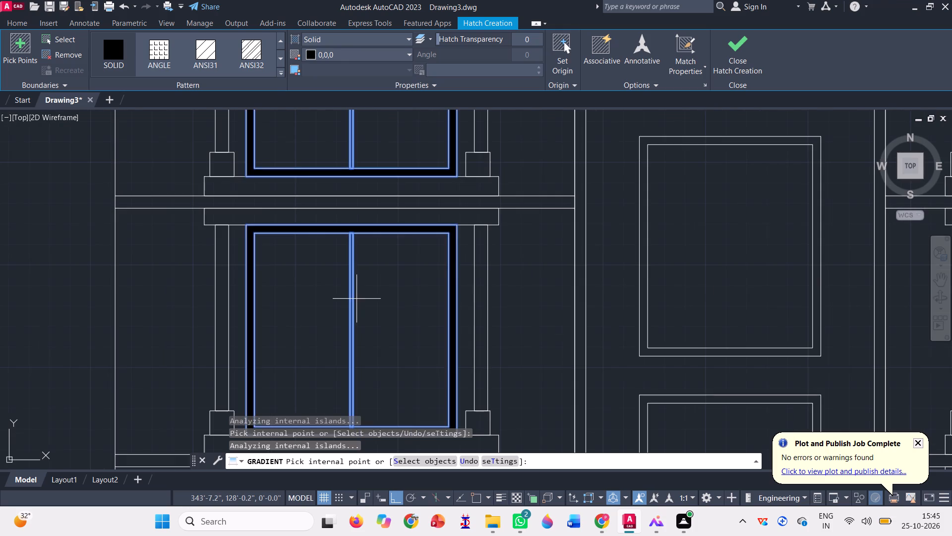
pyautogui.scroll(-5, 357, 299)
pyautogui.scroll(2, 350, 365)
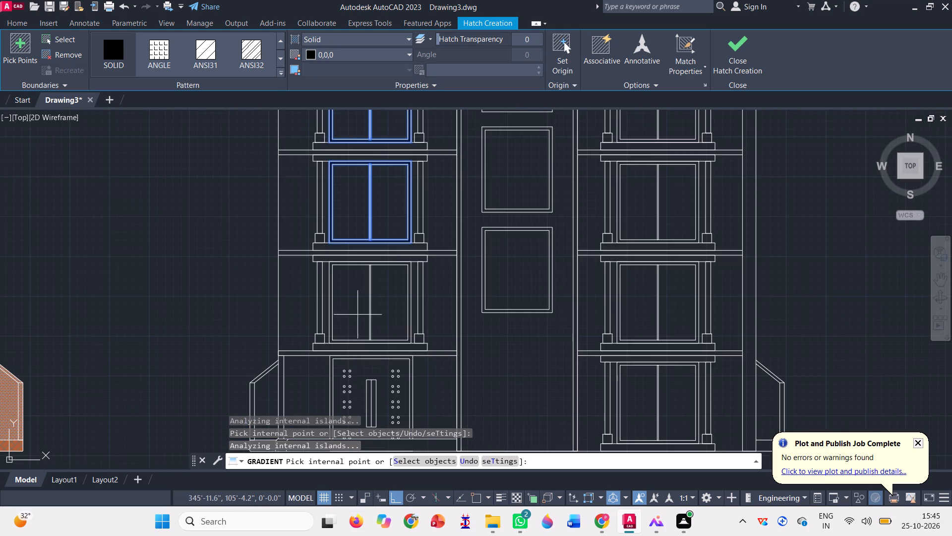
pyautogui.scroll(7, 362, 295)
pyautogui.click(387, 352)
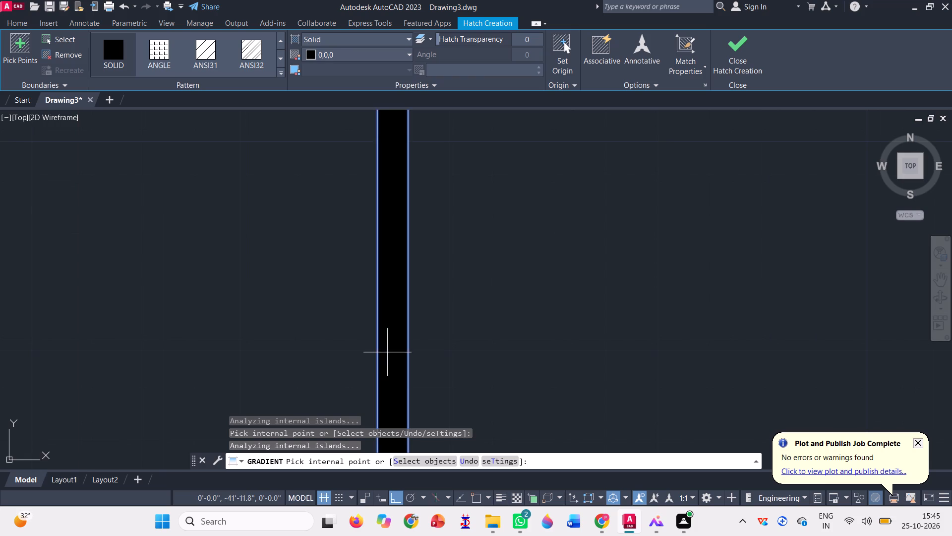
pyautogui.scroll(-5, 394, 381)
pyautogui.scroll(-4, 357, 337)
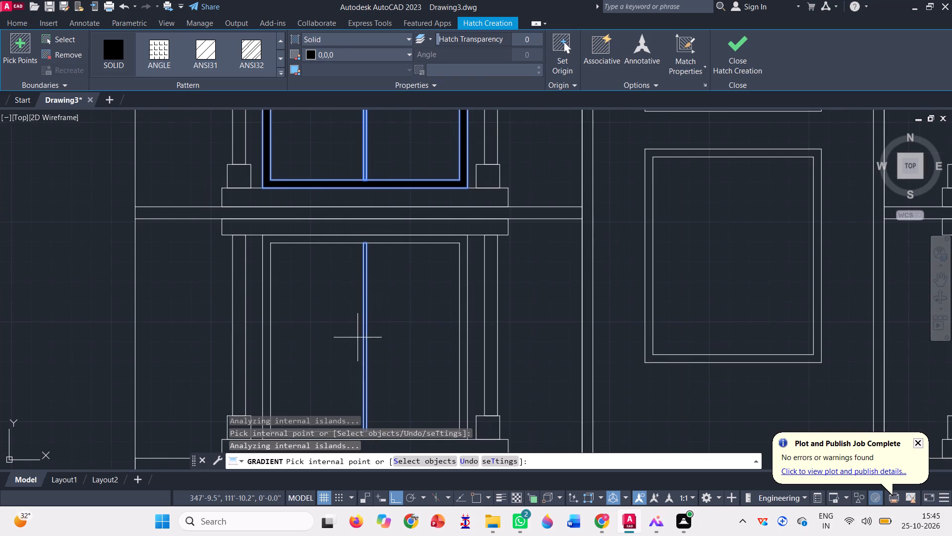
pyautogui.click(273, 239)
# Fill the mullion and frame of the middle elevation's ground-floor window in the right column with the black hatch.
pyautogui.scroll(-5, 297, 372)
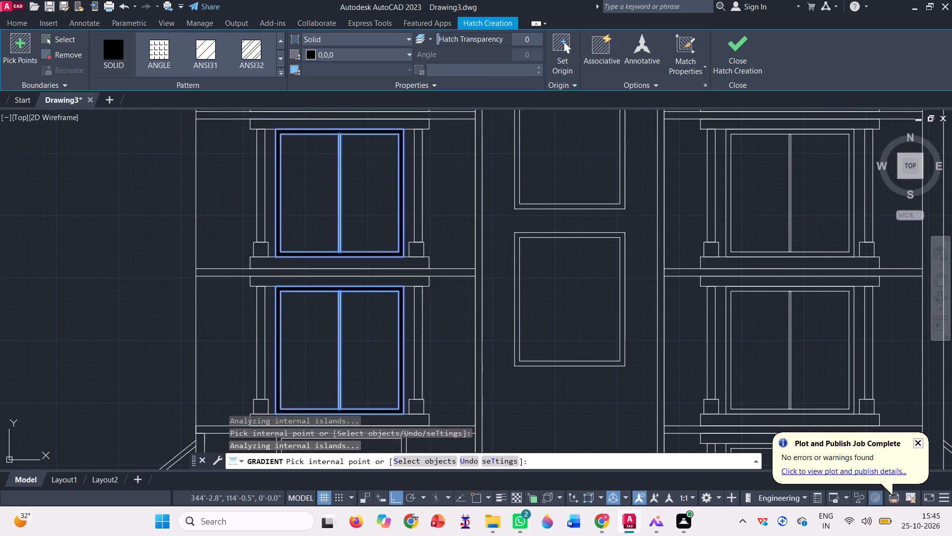
pyautogui.scroll(-2, 237, 359)
pyautogui.scroll(-1, 435, 357)
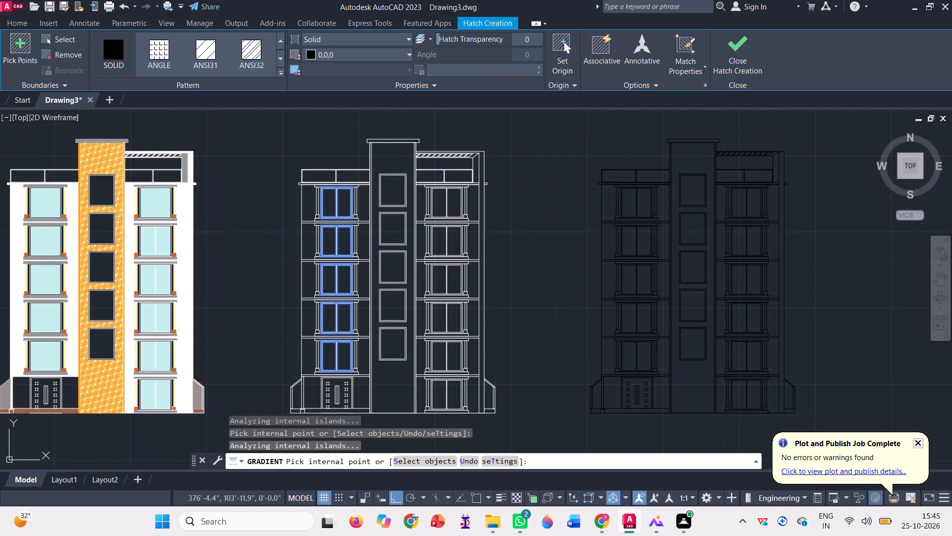
pyautogui.scroll(6, 437, 403)
pyautogui.scroll(7, 502, 355)
pyautogui.click(365, 283)
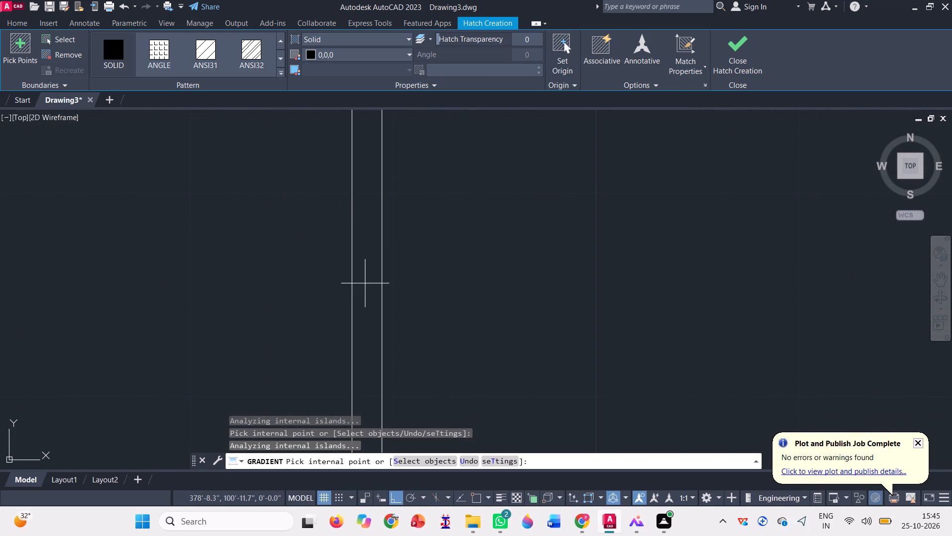
pyautogui.scroll(-6, 421, 348)
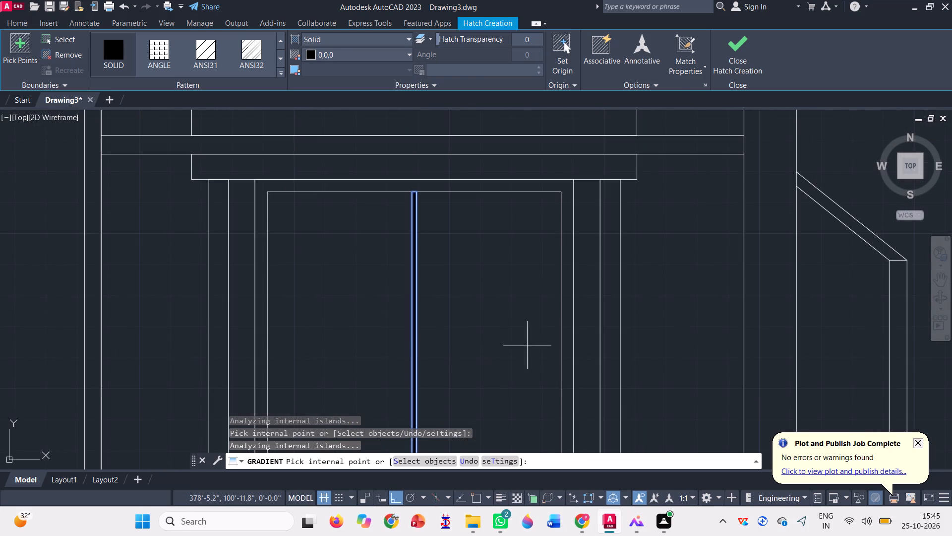
pyautogui.click(570, 351)
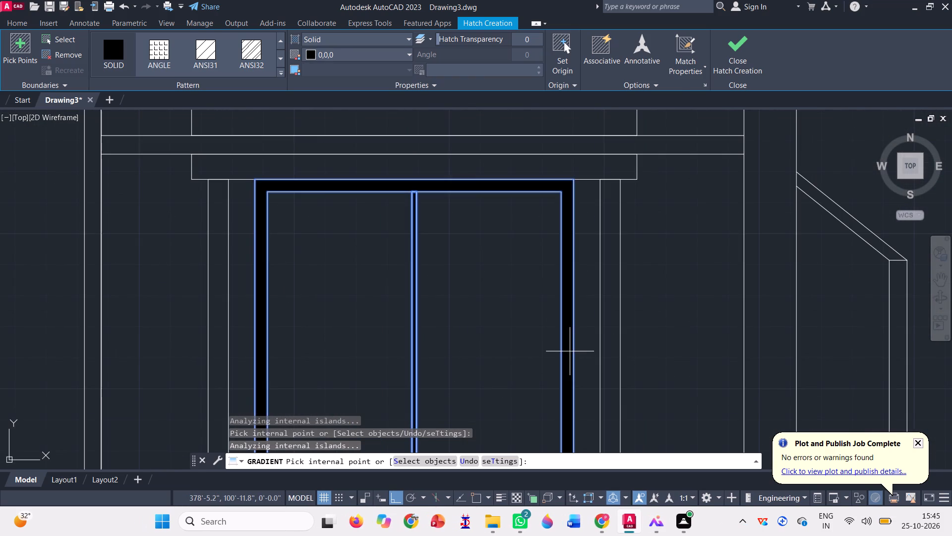
# Fill the mullion and frame of the right column's second window from the bottom with the black hatch.
pyautogui.scroll(-4, 464, 381)
pyautogui.scroll(3, 452, 260)
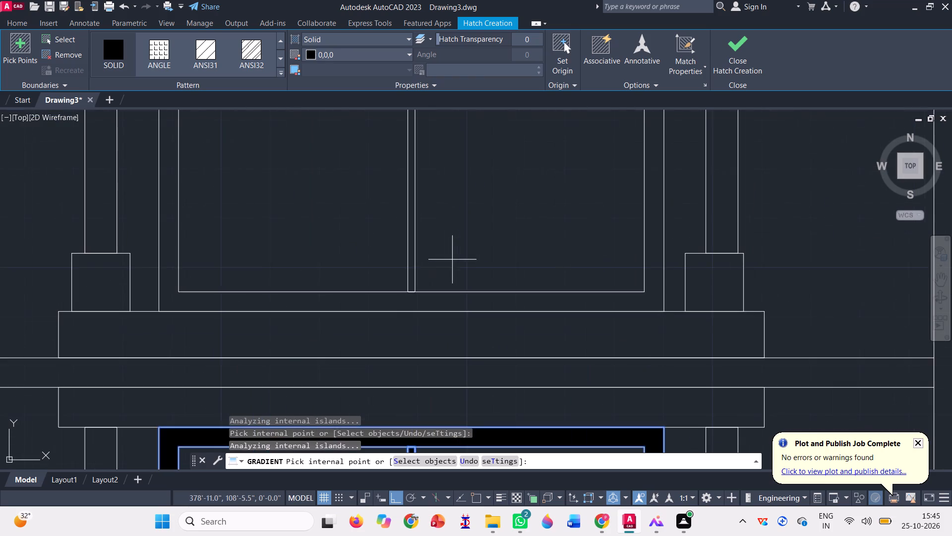
pyautogui.scroll(3, 411, 264)
pyautogui.click(411, 264)
pyautogui.scroll(-3, 409, 320)
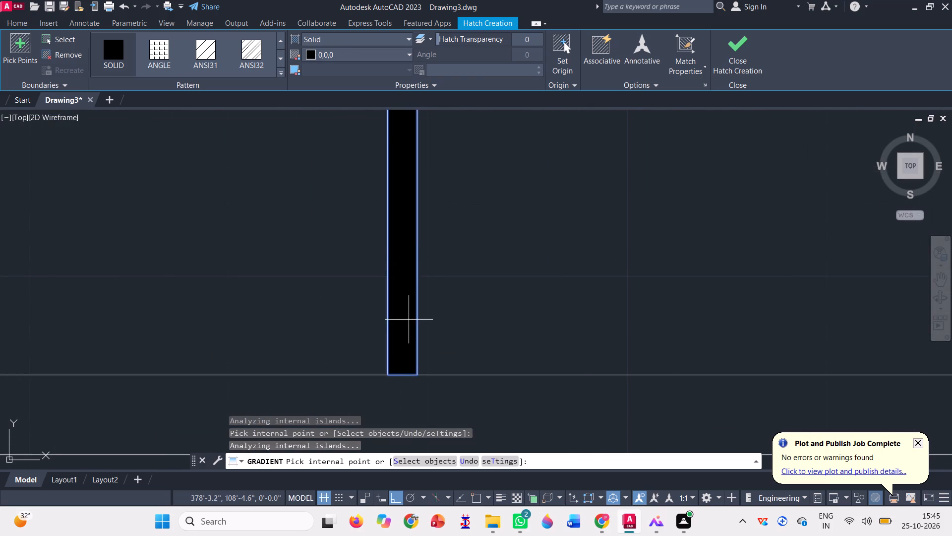
pyautogui.click(414, 378)
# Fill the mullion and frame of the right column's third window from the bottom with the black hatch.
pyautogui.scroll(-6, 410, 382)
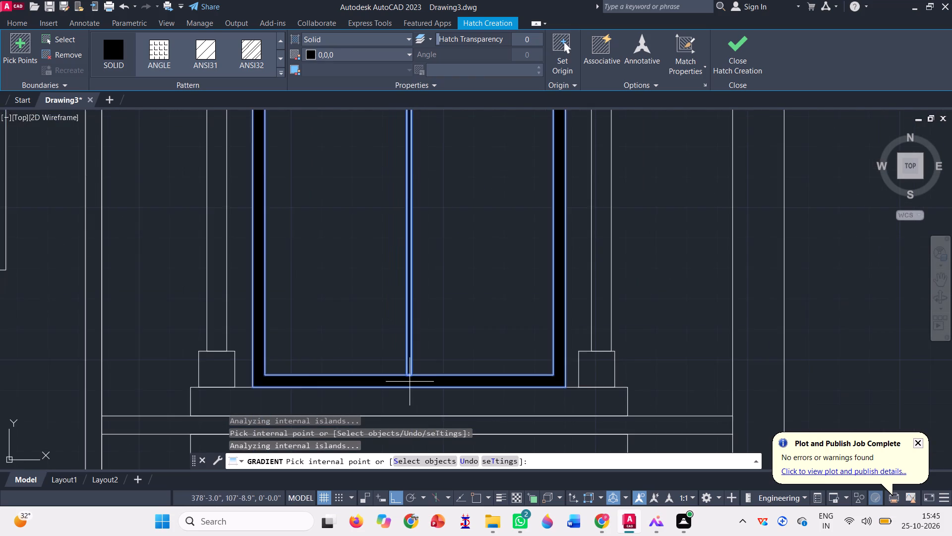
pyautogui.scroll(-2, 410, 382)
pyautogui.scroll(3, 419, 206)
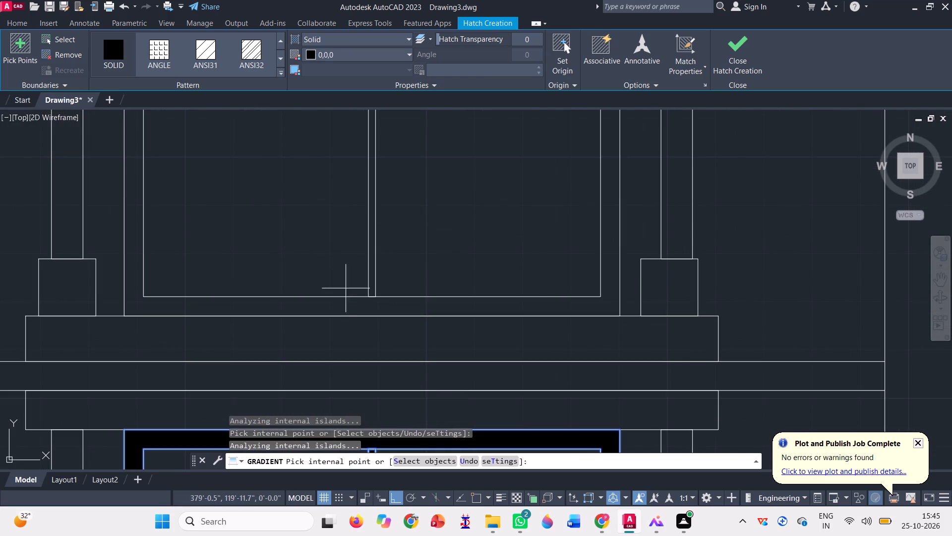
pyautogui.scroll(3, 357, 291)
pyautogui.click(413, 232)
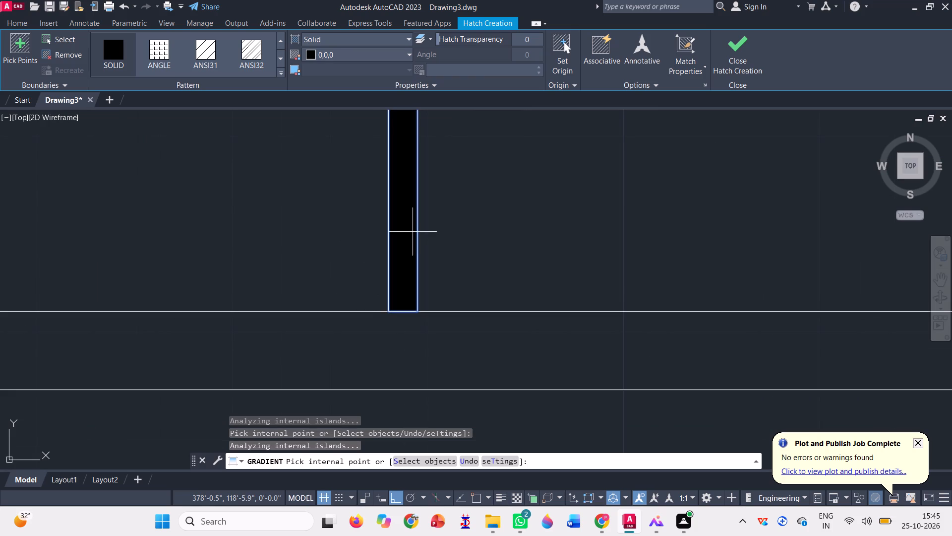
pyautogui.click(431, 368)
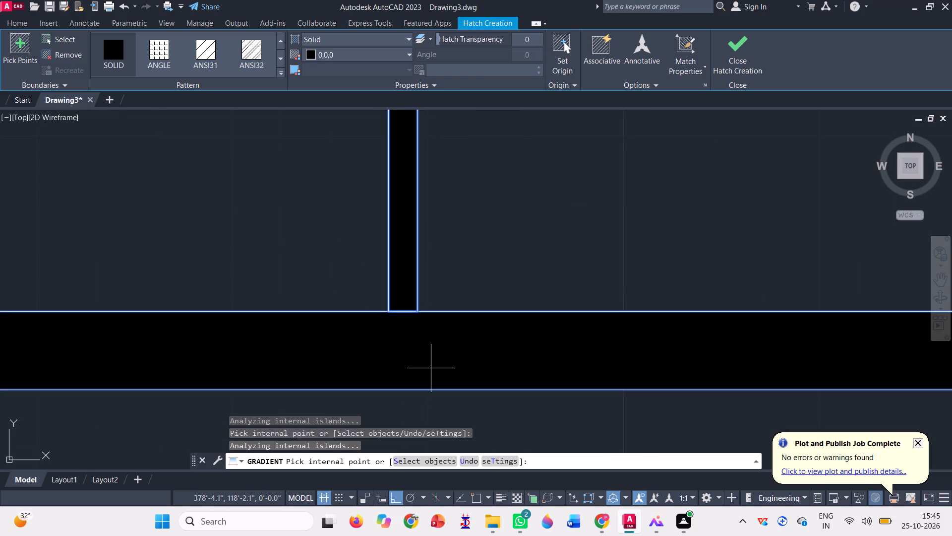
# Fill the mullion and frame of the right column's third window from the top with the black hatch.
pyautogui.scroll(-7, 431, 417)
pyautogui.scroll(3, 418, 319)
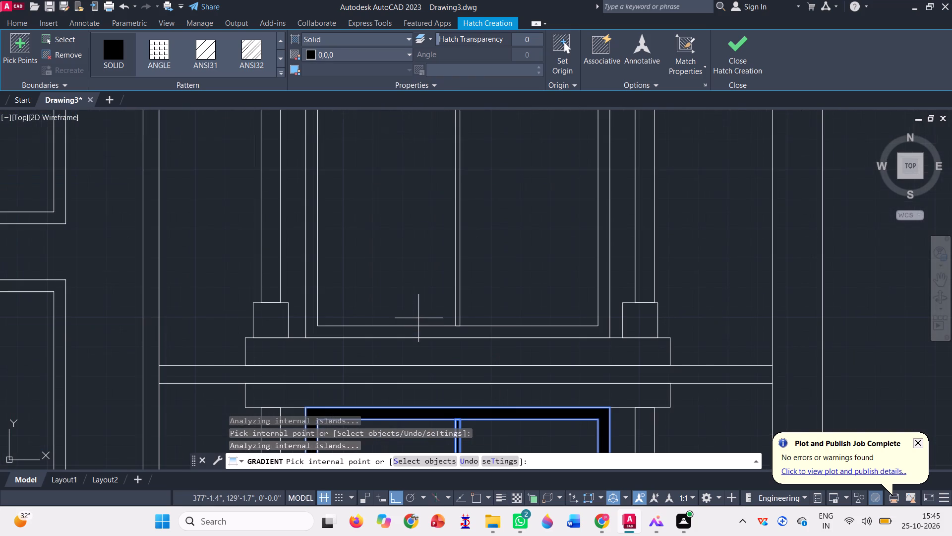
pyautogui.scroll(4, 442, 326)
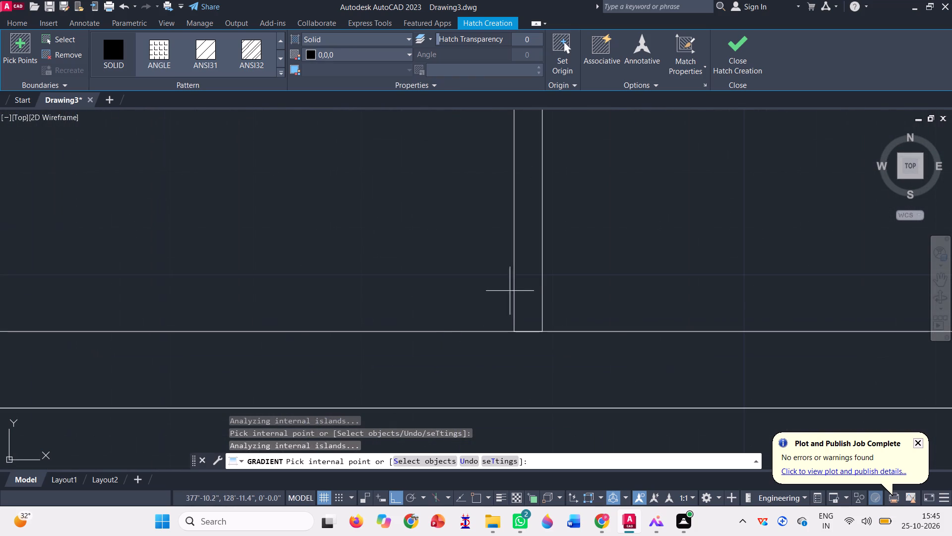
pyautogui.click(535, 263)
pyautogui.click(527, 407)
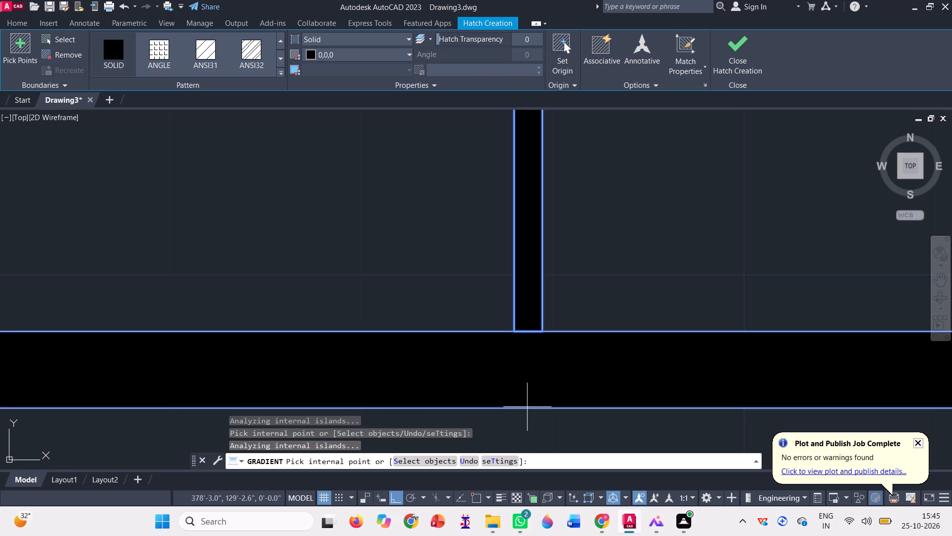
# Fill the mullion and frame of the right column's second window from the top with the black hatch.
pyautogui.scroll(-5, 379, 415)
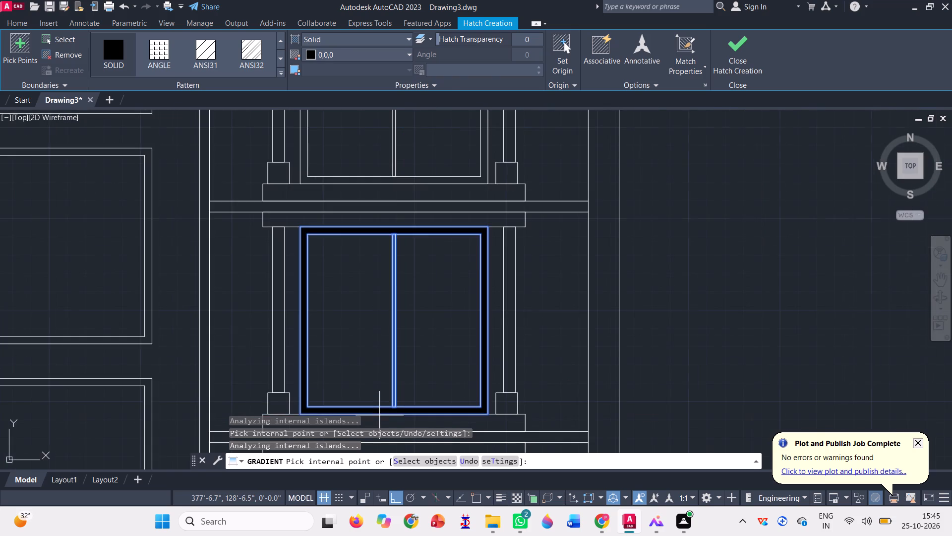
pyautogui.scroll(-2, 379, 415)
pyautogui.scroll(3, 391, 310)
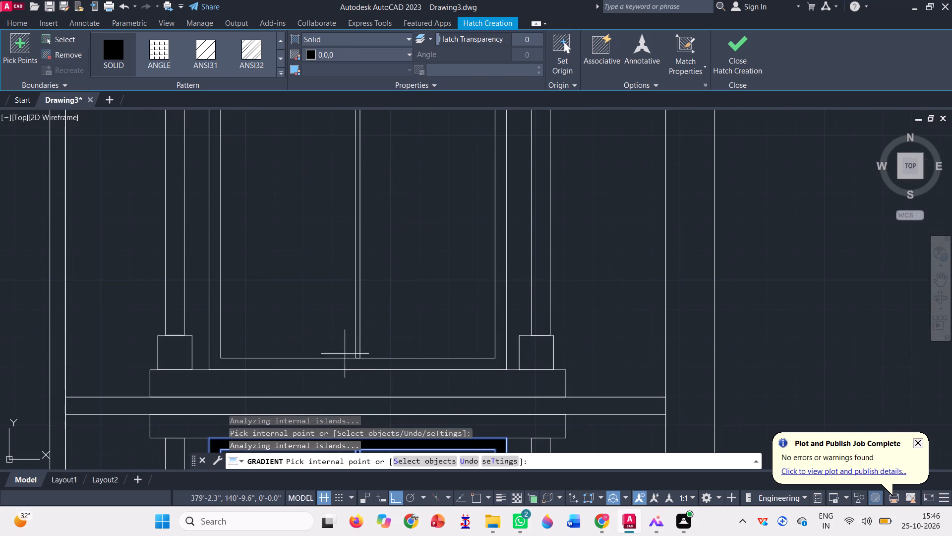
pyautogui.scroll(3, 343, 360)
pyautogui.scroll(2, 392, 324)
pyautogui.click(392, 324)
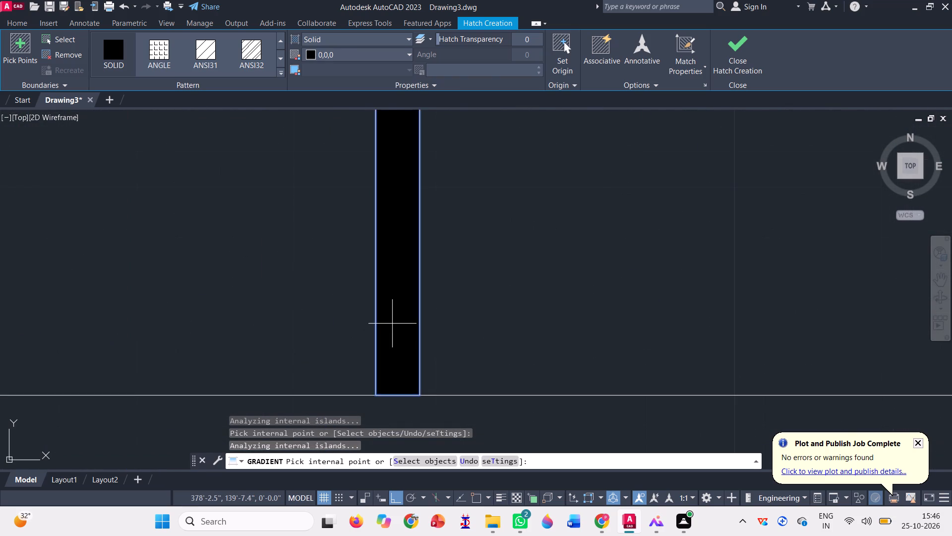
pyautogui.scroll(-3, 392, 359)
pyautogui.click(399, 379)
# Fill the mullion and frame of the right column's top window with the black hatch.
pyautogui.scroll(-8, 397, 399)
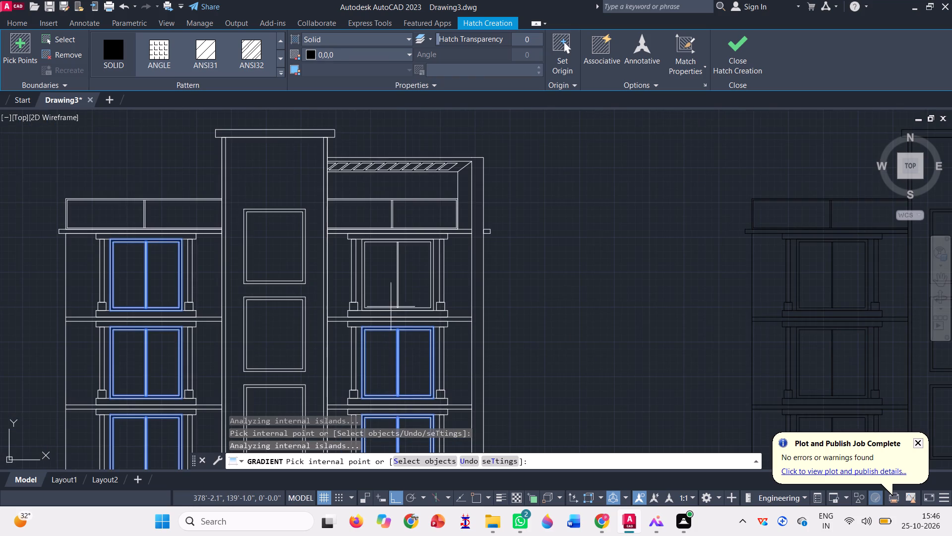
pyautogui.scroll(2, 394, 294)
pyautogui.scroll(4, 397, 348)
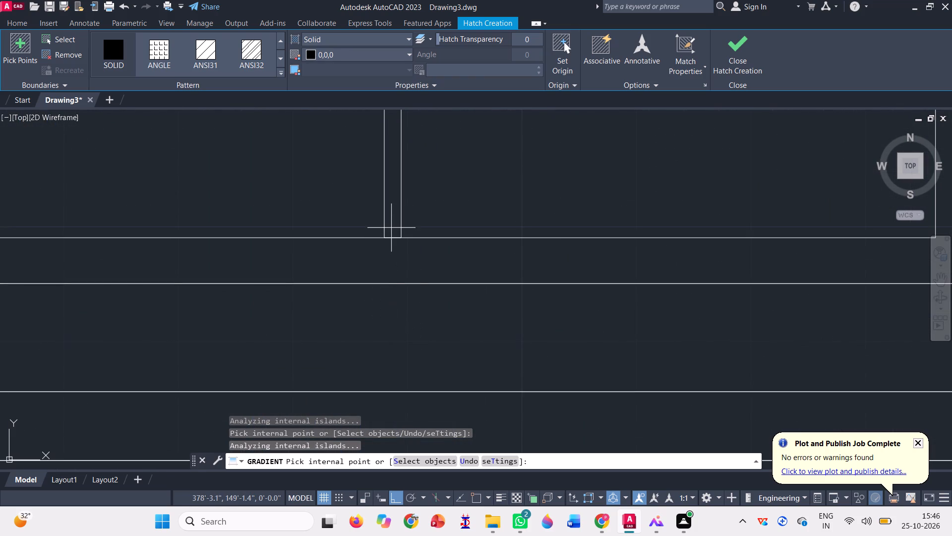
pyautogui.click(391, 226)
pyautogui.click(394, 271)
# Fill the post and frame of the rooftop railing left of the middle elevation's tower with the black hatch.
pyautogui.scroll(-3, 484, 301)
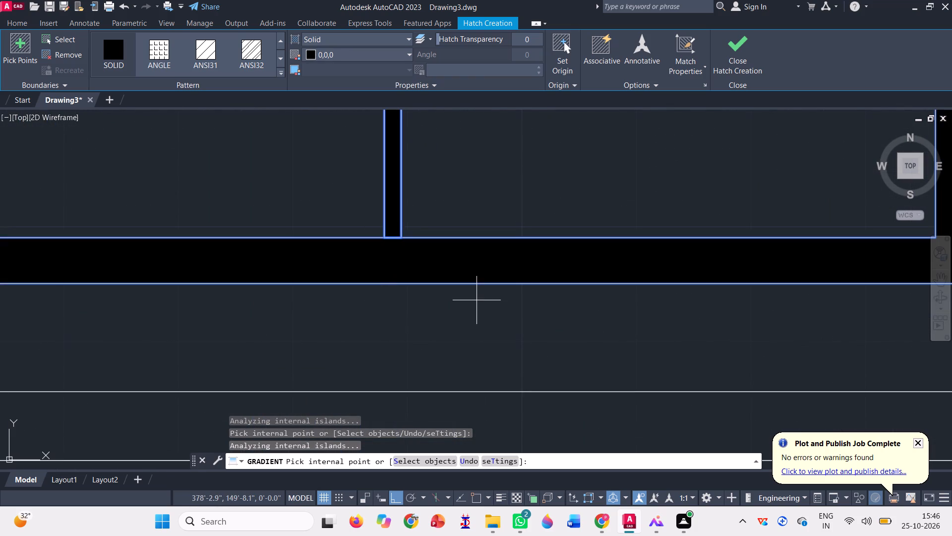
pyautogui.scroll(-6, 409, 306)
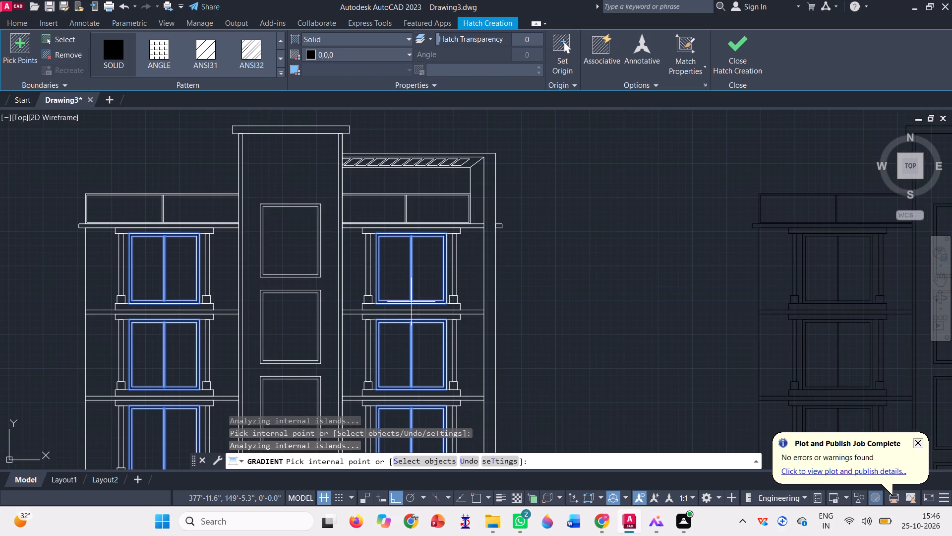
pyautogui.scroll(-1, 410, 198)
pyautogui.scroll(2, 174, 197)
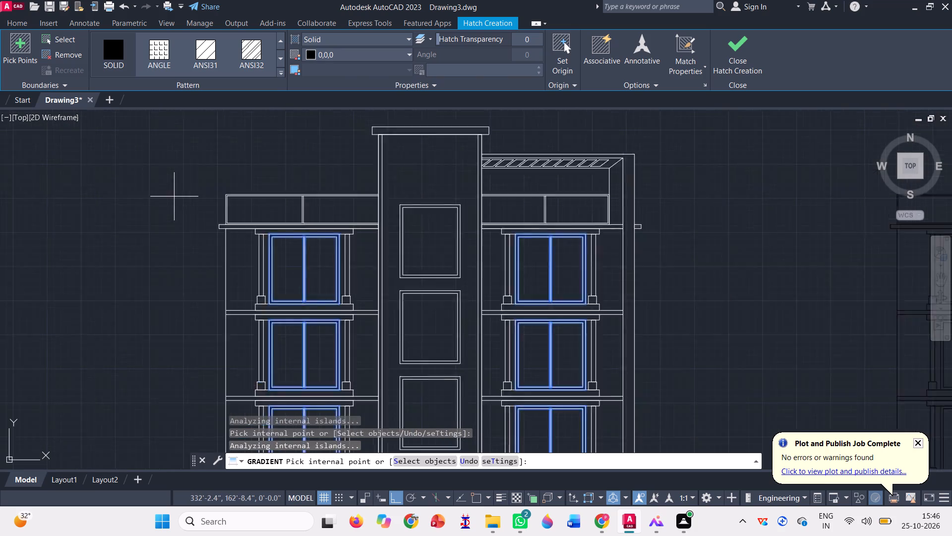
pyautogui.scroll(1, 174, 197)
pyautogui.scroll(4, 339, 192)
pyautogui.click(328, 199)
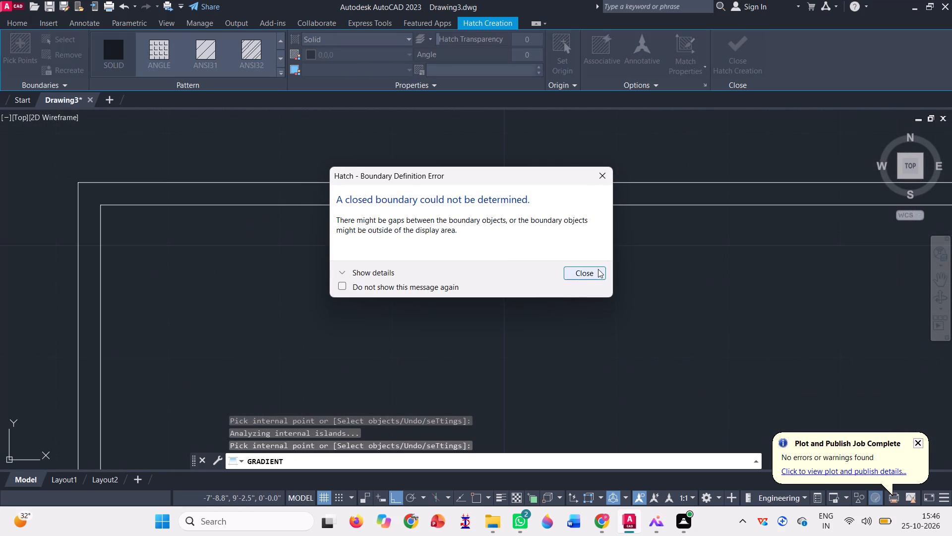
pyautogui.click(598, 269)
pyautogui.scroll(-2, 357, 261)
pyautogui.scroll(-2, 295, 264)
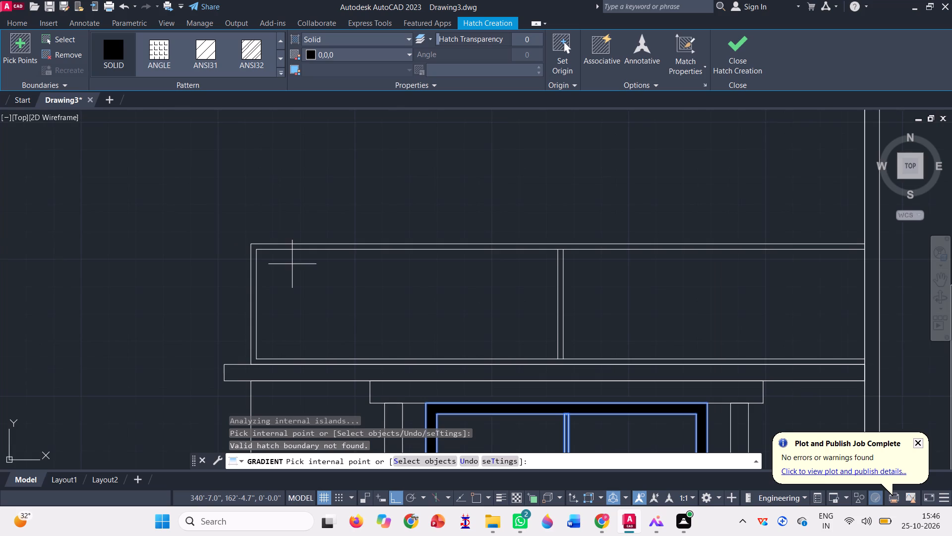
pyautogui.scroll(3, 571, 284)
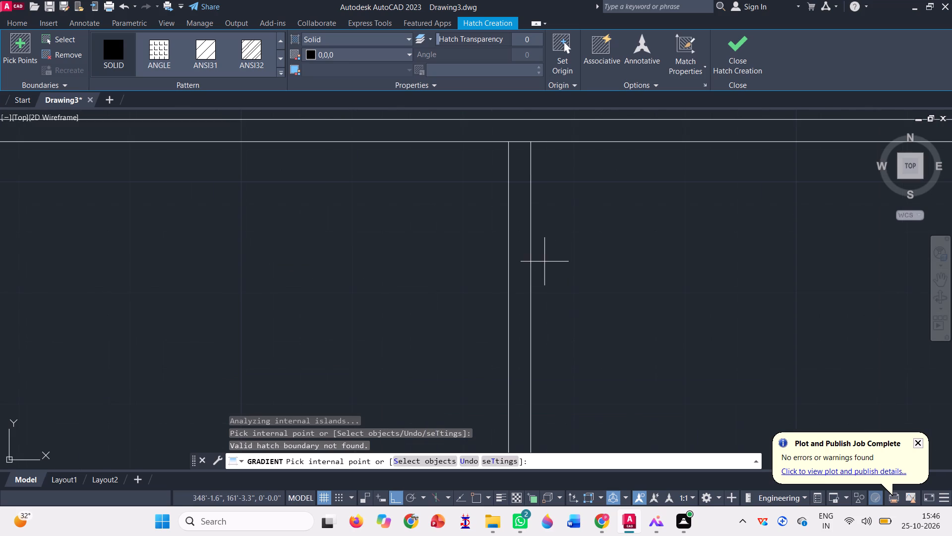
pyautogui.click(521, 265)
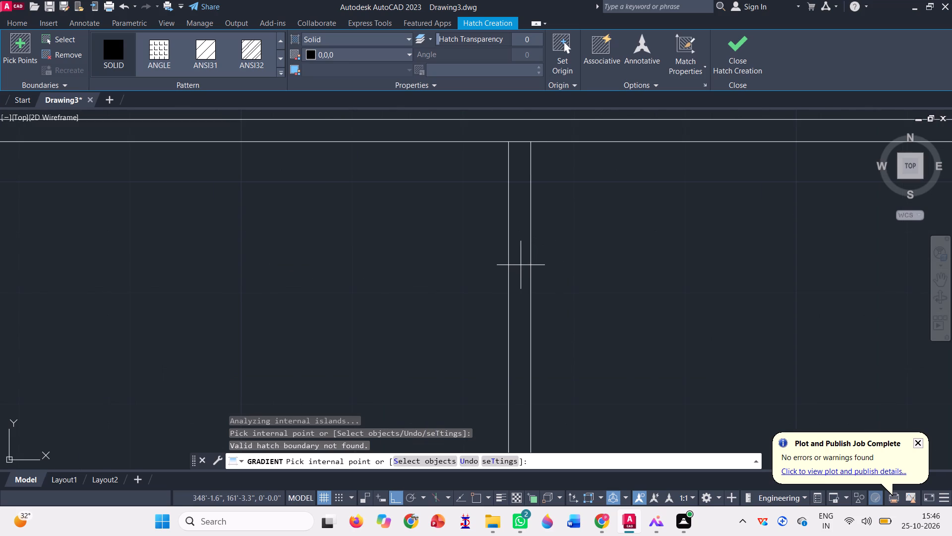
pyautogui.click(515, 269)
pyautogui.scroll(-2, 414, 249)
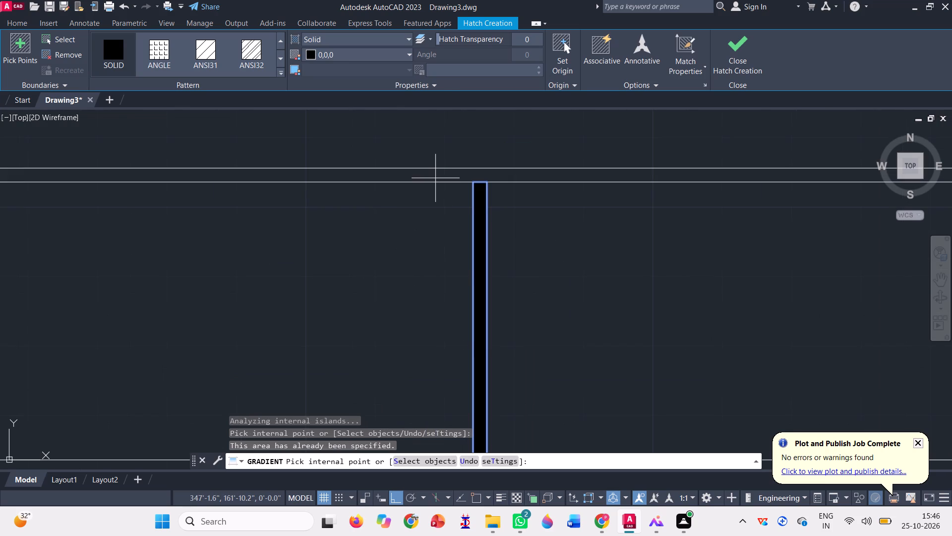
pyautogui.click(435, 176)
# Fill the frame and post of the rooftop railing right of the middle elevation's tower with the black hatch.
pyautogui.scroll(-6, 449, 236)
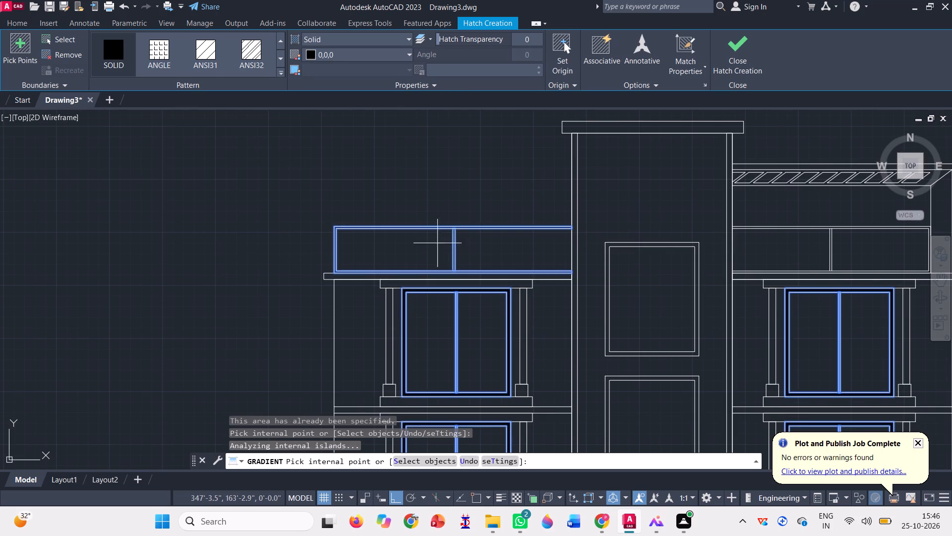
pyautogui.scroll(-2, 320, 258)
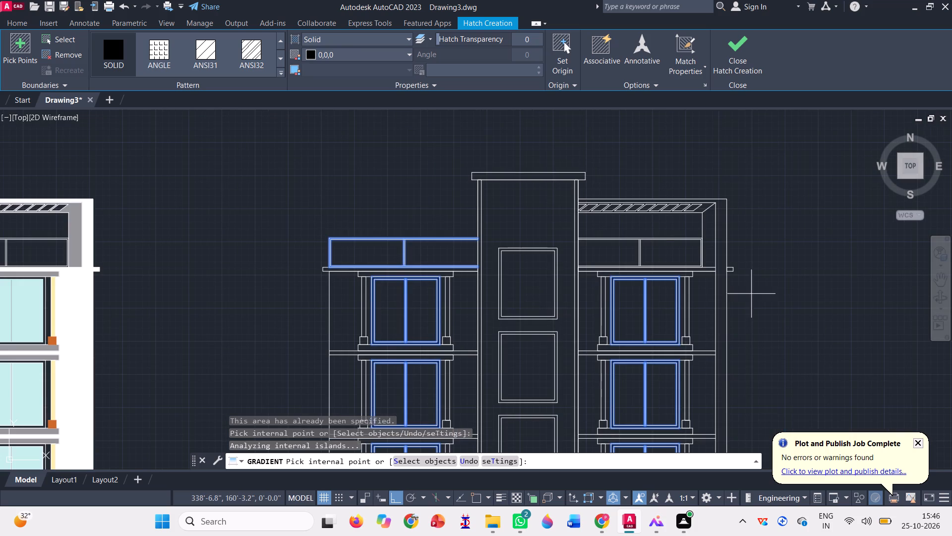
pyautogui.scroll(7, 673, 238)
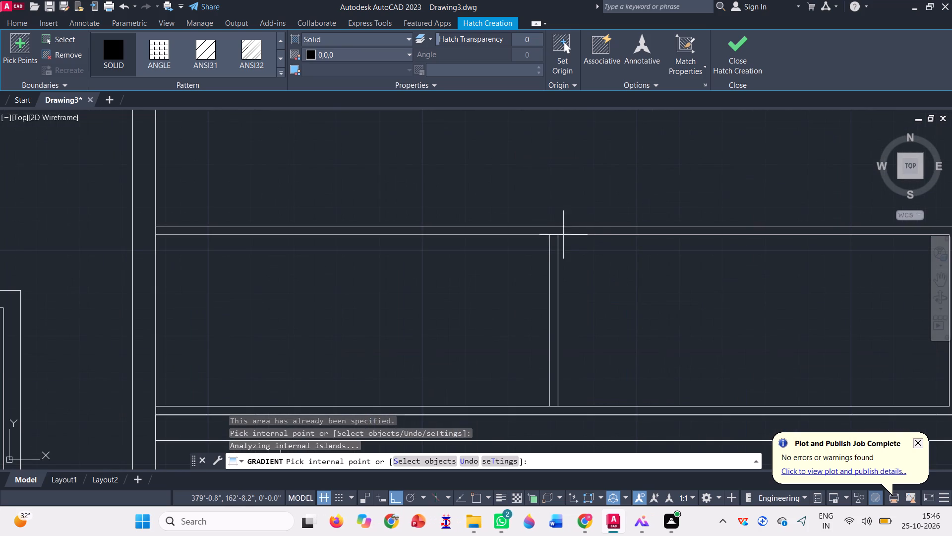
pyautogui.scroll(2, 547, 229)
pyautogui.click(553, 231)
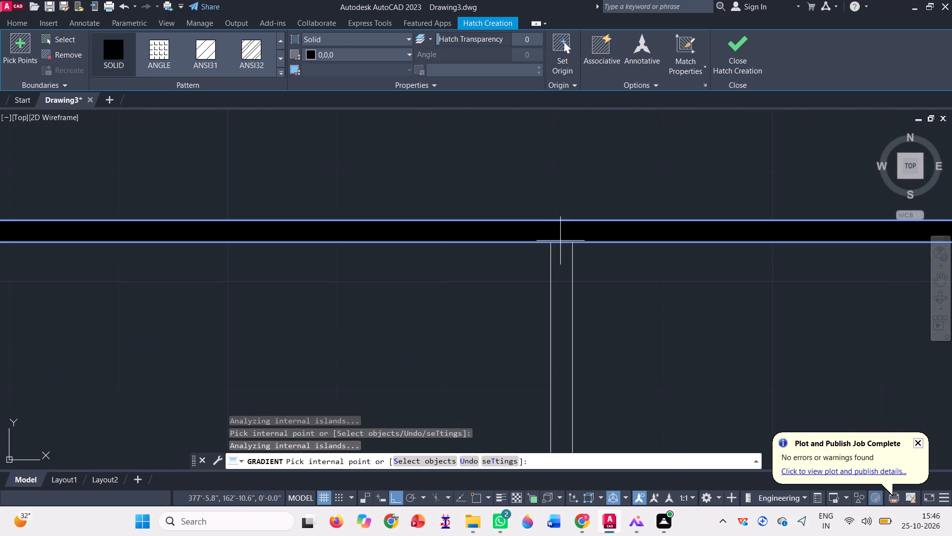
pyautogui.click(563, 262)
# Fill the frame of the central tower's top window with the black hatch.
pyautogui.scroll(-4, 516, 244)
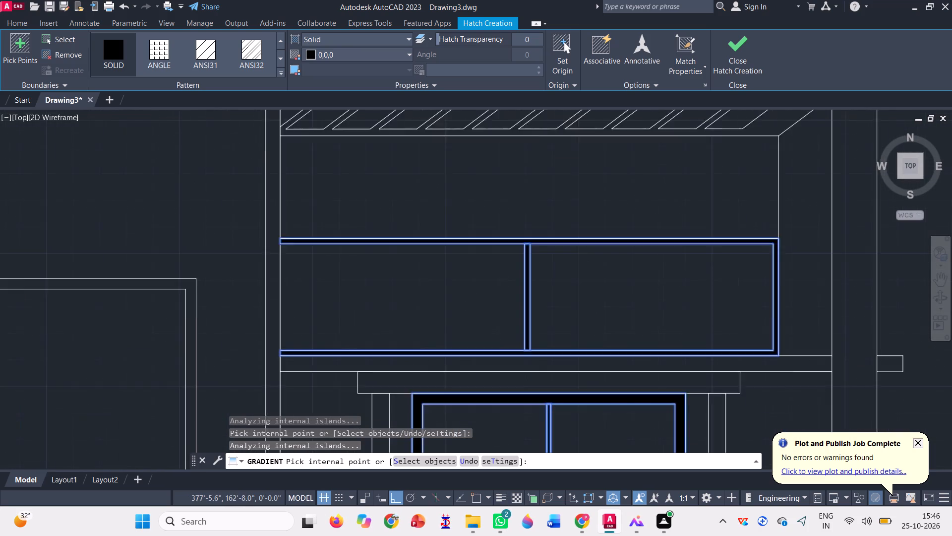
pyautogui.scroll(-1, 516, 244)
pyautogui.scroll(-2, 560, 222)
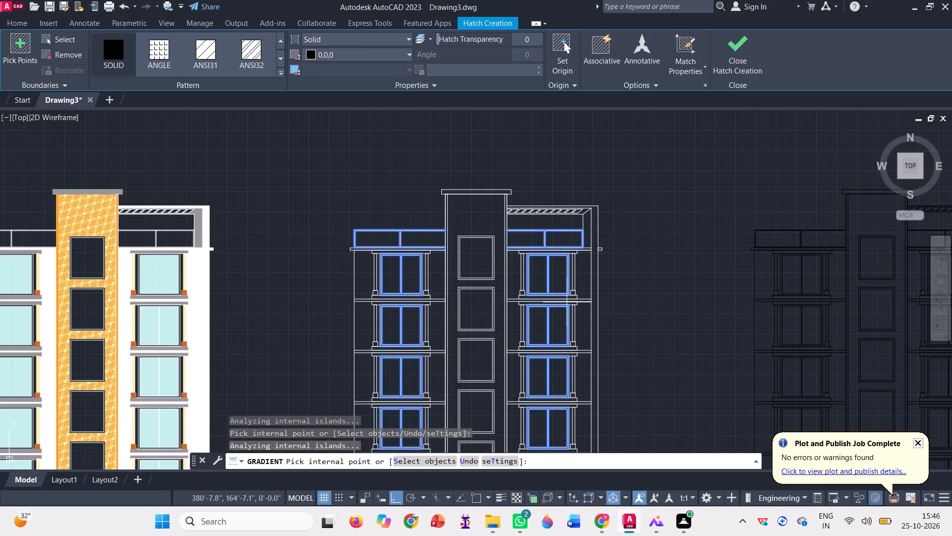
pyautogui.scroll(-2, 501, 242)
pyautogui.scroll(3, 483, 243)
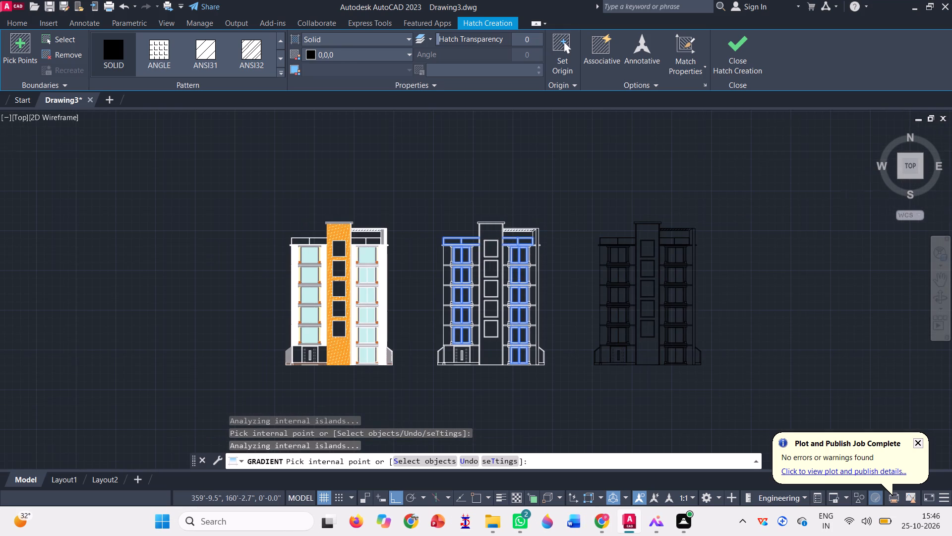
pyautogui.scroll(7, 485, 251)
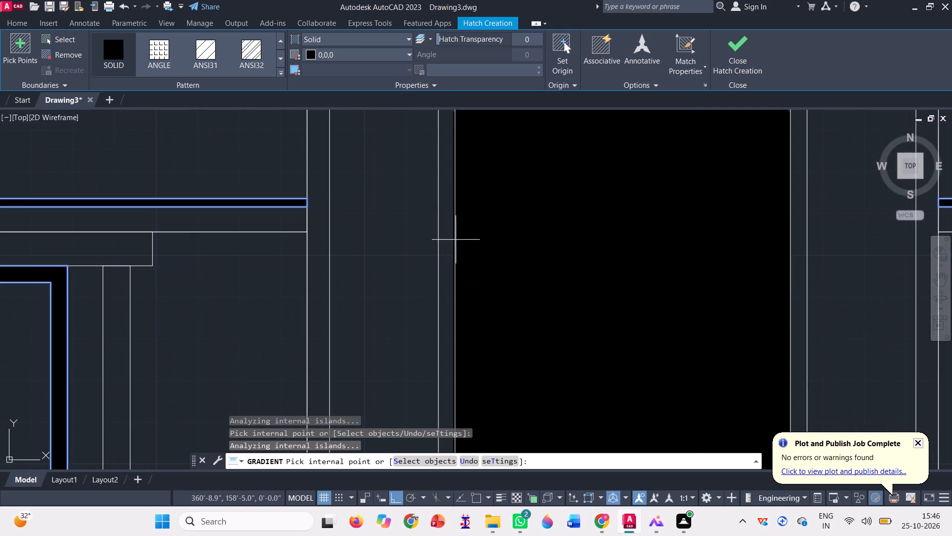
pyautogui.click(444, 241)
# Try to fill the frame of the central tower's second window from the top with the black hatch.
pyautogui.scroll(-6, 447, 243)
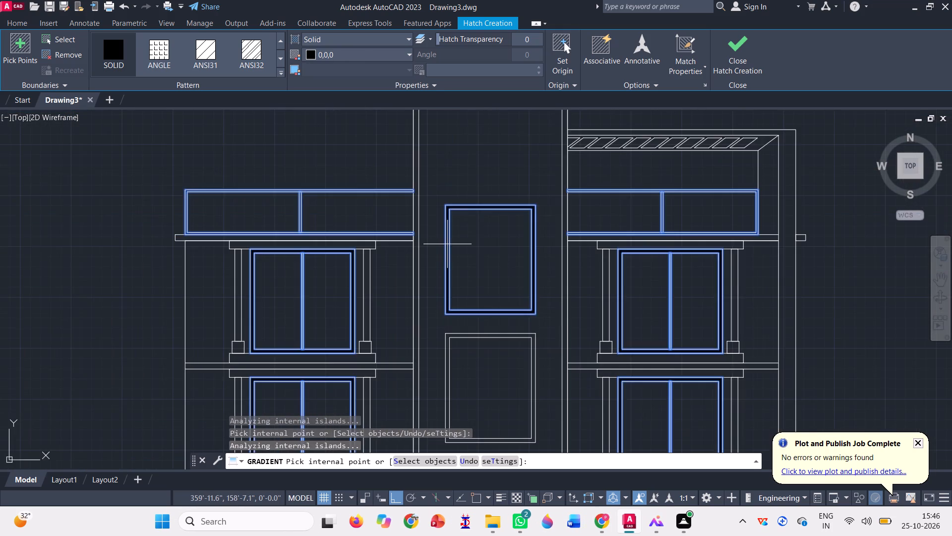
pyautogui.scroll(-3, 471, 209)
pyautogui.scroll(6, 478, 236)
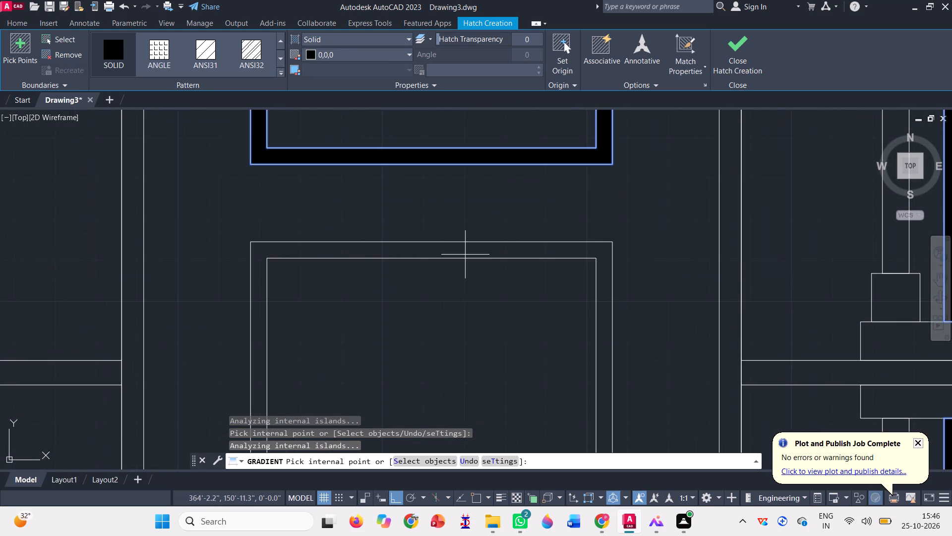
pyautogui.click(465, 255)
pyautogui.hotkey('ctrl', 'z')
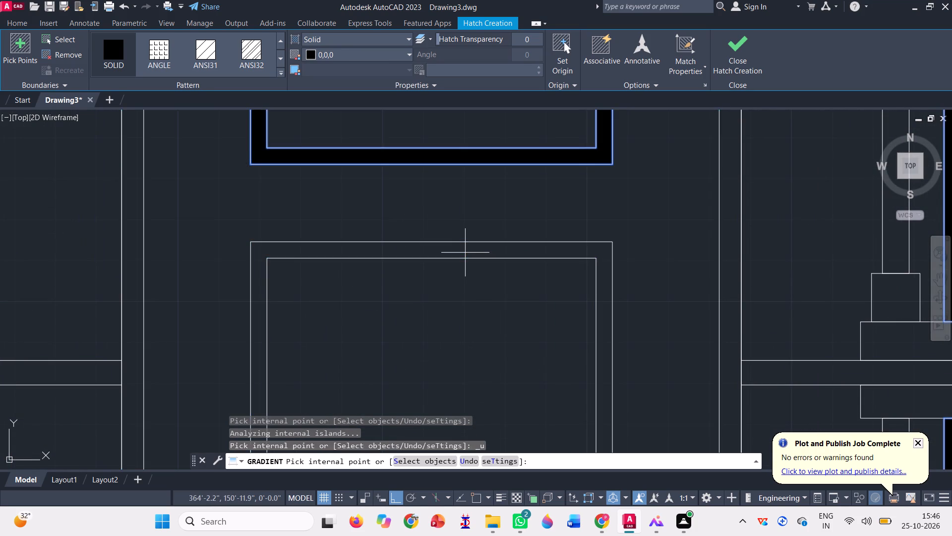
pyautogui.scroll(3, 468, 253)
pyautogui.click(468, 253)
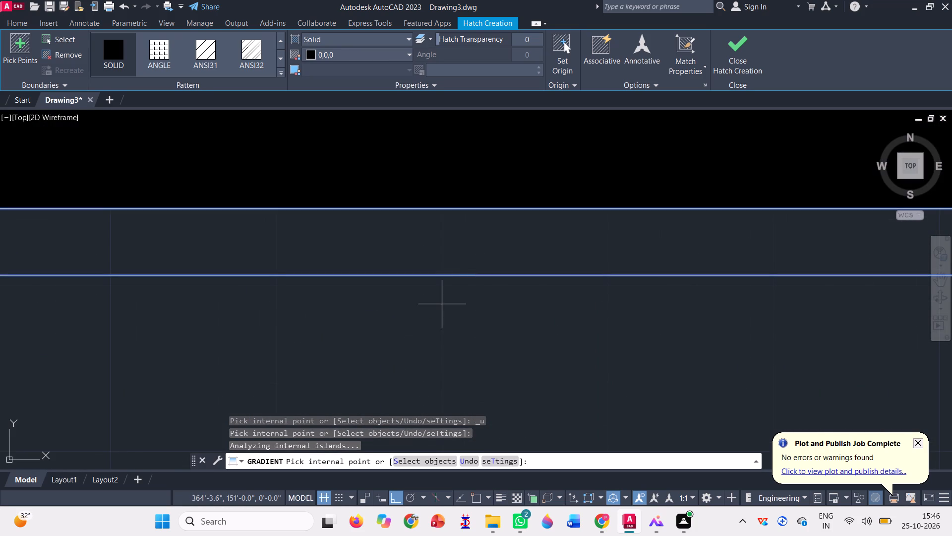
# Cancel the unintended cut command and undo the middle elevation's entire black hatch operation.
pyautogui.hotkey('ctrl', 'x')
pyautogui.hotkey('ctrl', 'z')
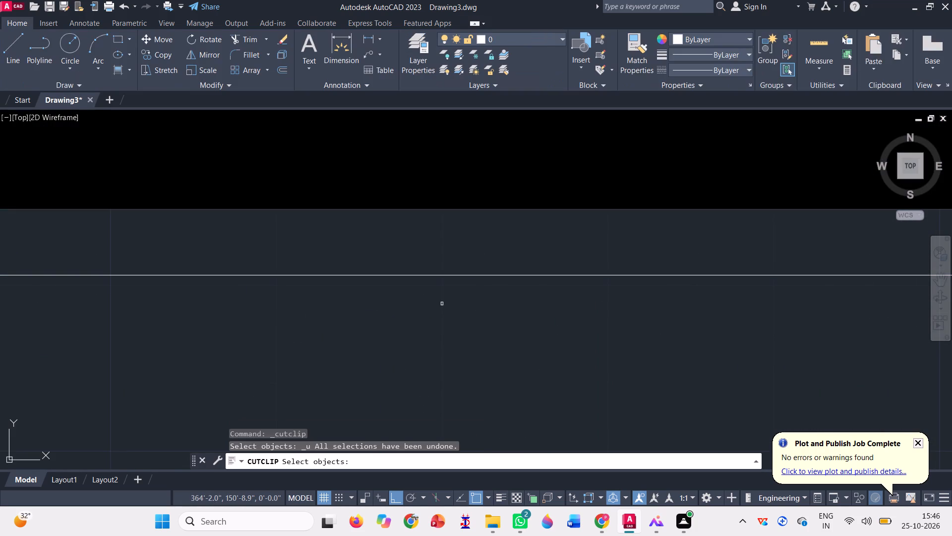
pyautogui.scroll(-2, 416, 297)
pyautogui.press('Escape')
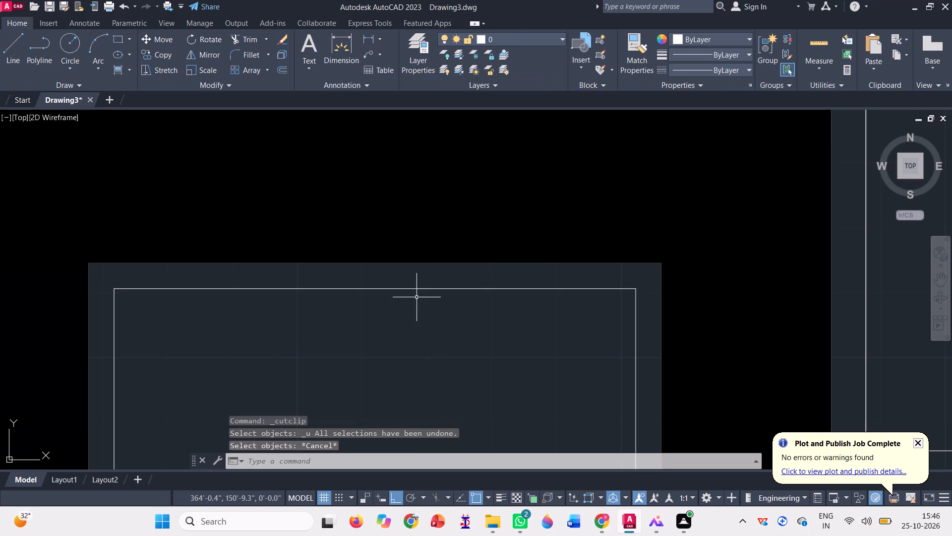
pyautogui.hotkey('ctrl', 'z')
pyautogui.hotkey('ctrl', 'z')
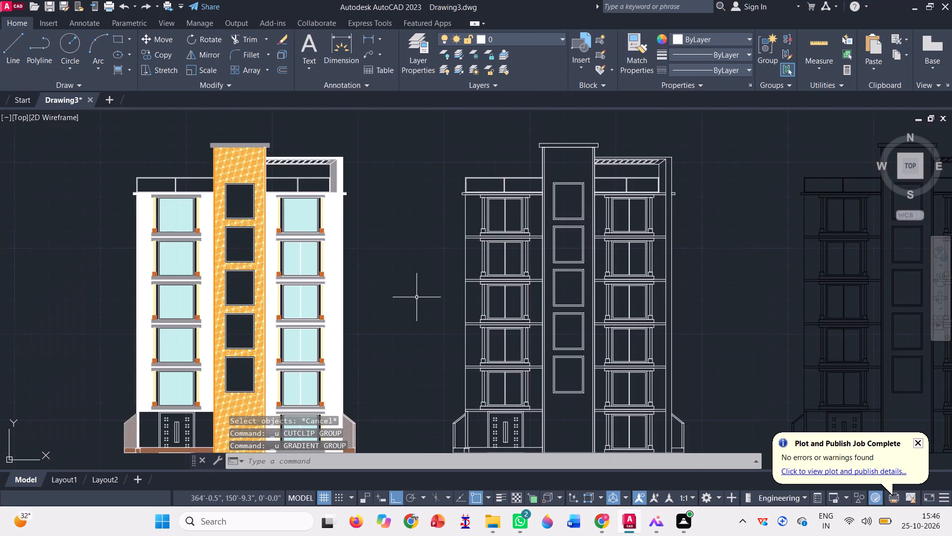
# Start a solid black (0,0,0) hatch and fill the centre mullion of the middle elevation's top window in the left column.
pyautogui.scroll(3, 568, 205)
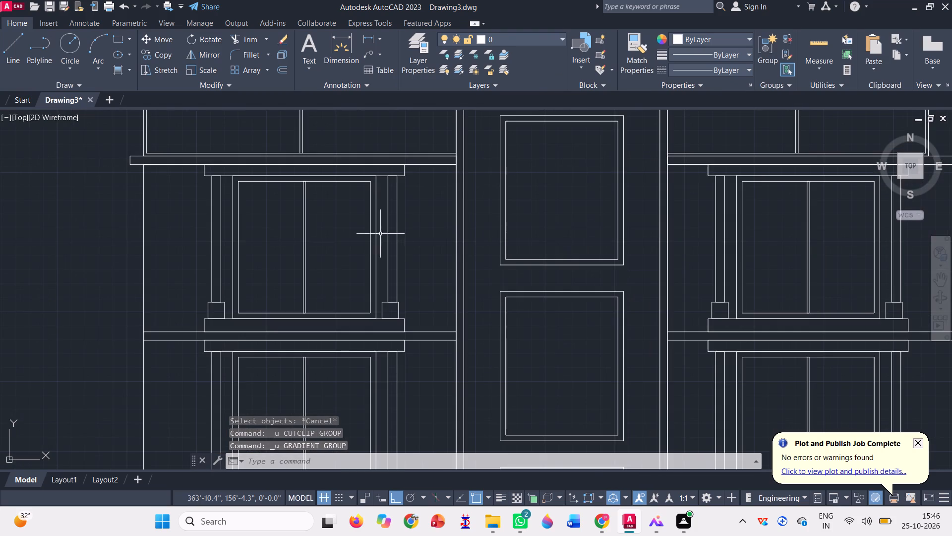
pyautogui.scroll(3, 364, 221)
pyautogui.scroll(-3, 394, 257)
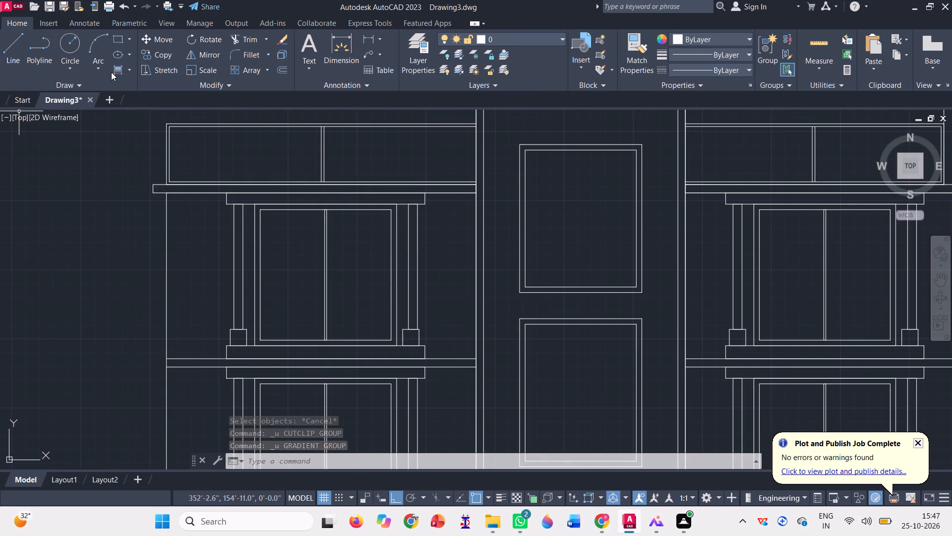
pyautogui.click(111, 72)
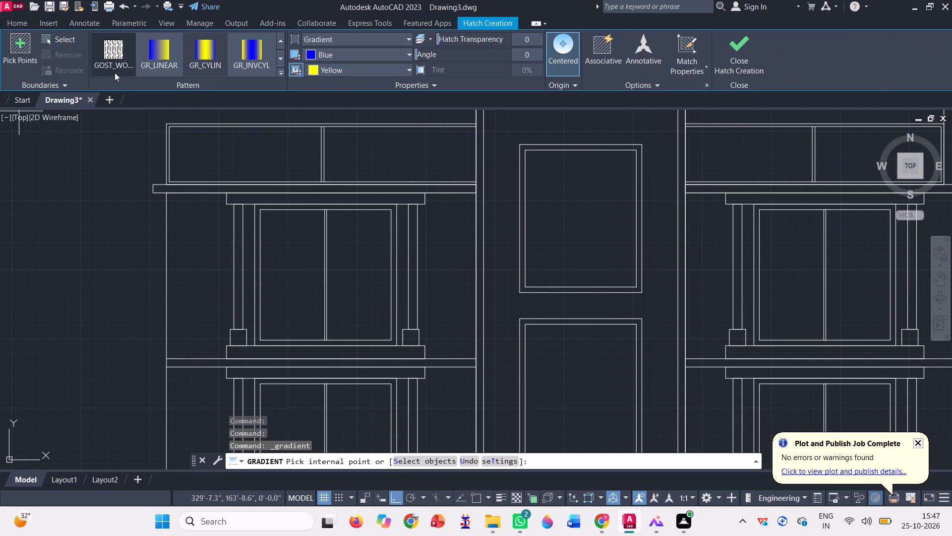
pyautogui.scroll(8, 241, 59)
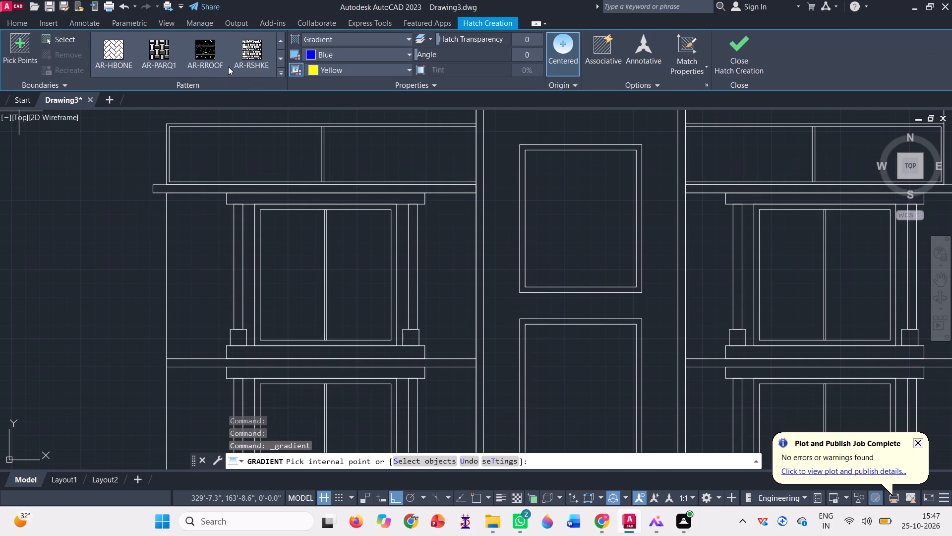
pyautogui.scroll(2, 228, 67)
pyautogui.scroll(8, 133, 59)
pyautogui.click(113, 62)
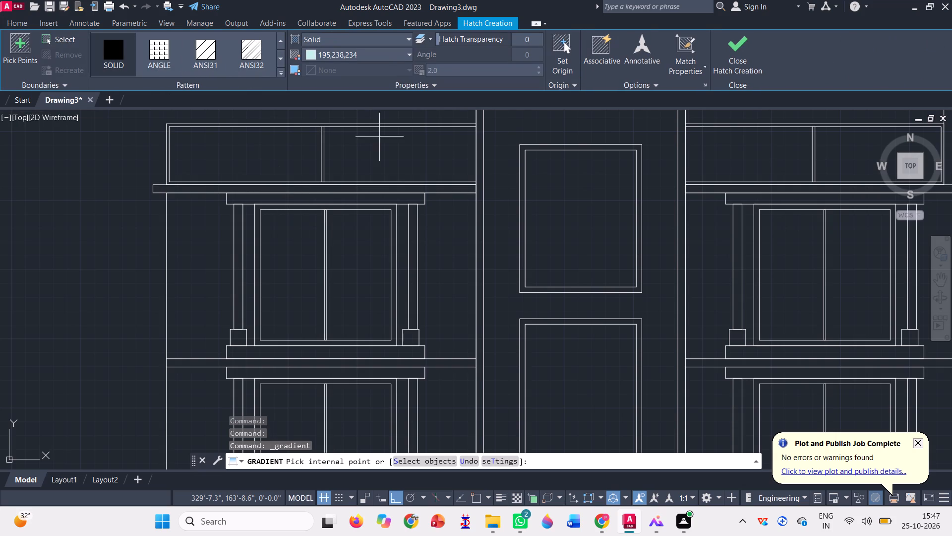
pyautogui.click(384, 55)
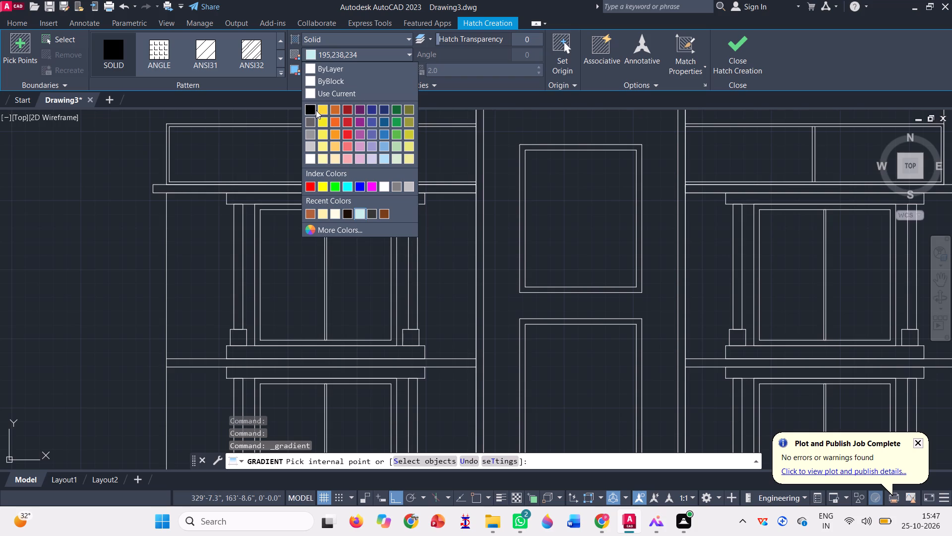
pyautogui.click(314, 111)
pyautogui.scroll(4, 319, 203)
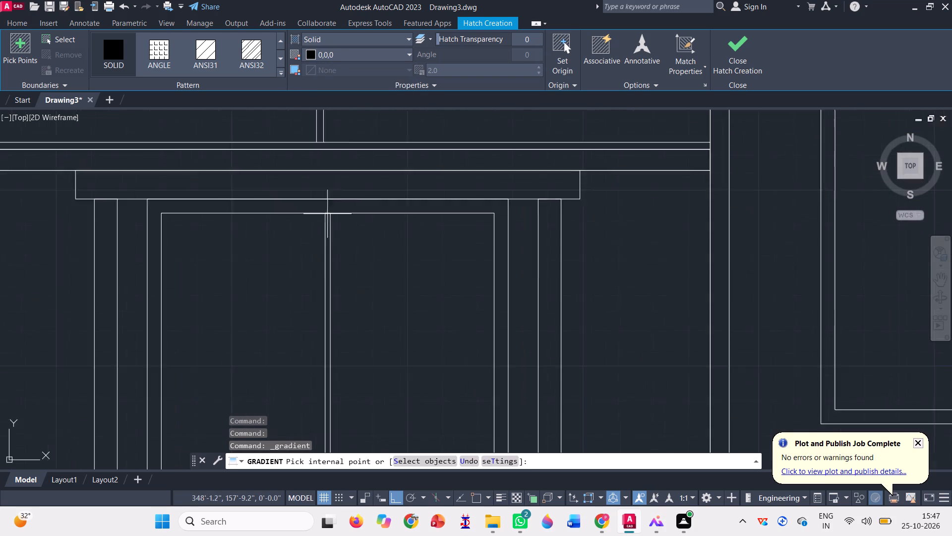
pyautogui.scroll(5, 327, 214)
pyautogui.click(326, 247)
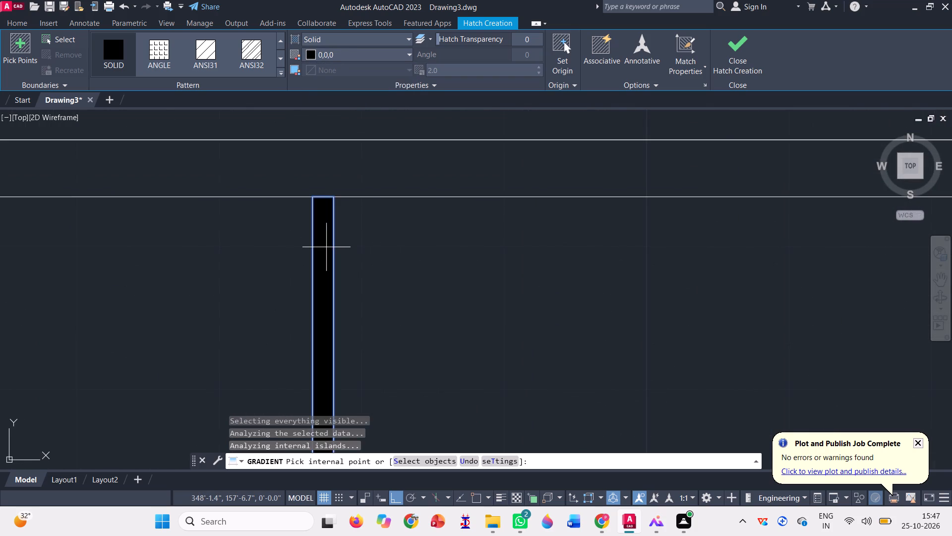
# Fill the frame of the left column's top window with the same black hatch.
pyautogui.scroll(-3, 323, 244)
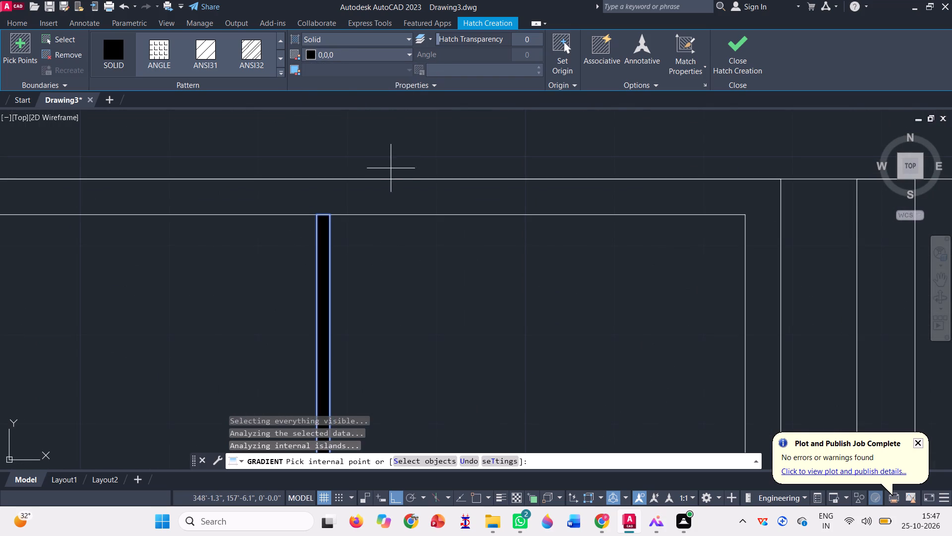
pyautogui.click(368, 197)
pyautogui.scroll(-7, 368, 196)
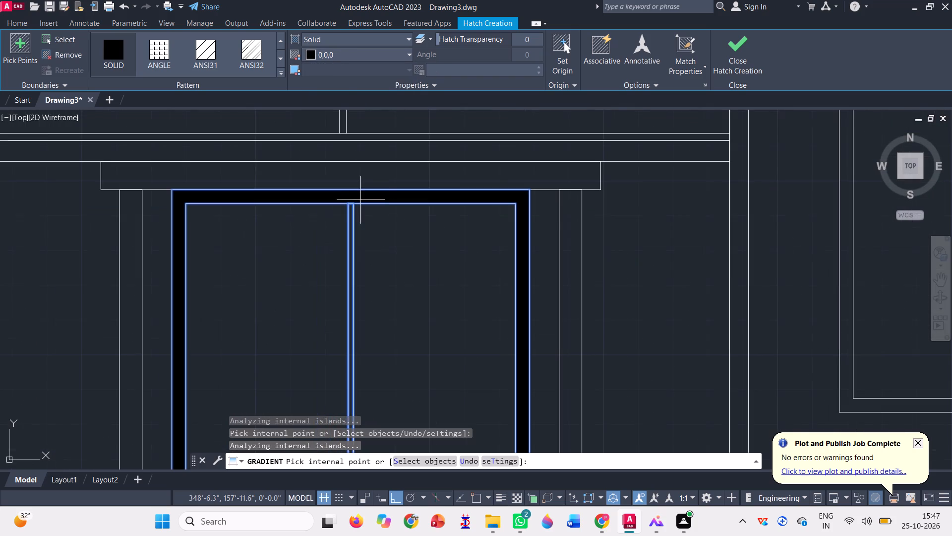
pyautogui.scroll(-6, 331, 200)
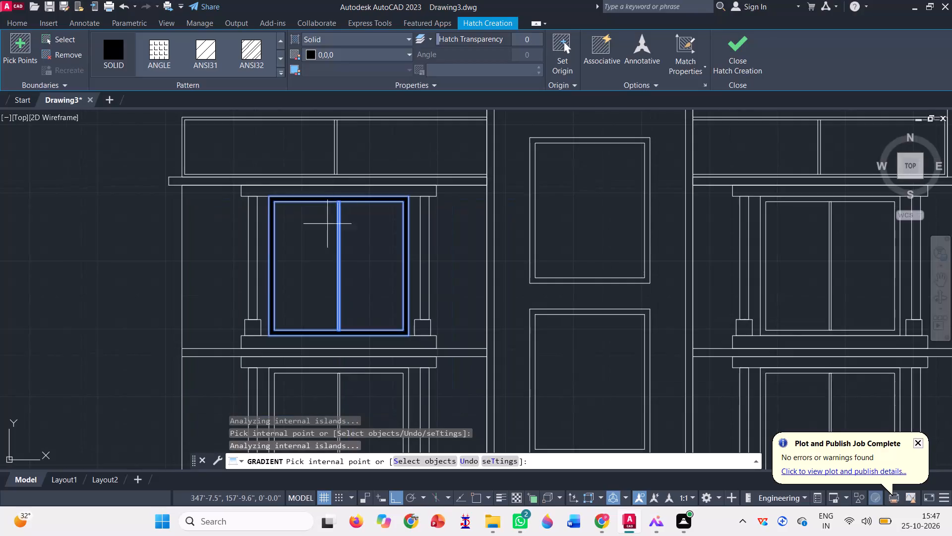
# Fill the centre mullion of the left column's second window from the top with the black hatch.
pyautogui.scroll(-3, 329, 249)
pyautogui.scroll(3, 342, 327)
pyautogui.scroll(3, 279, 249)
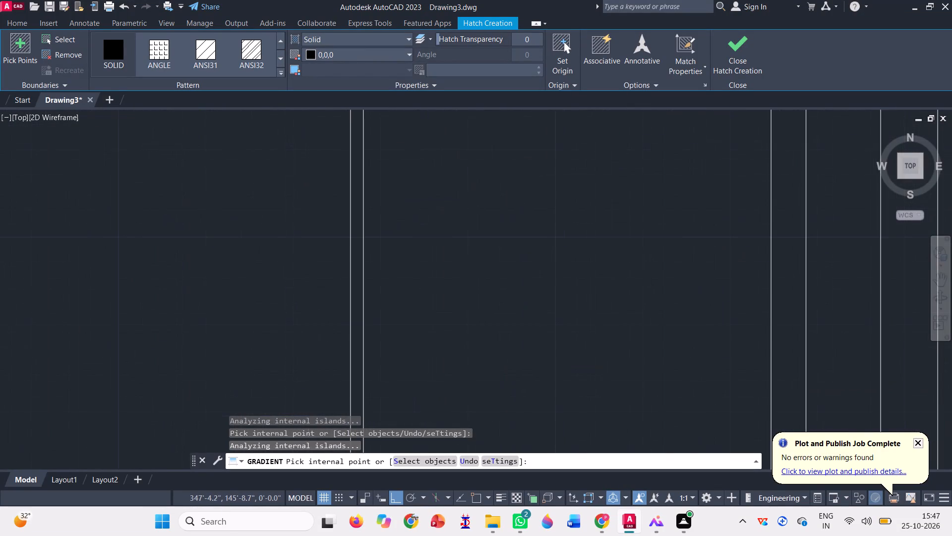
pyautogui.click(359, 290)
pyautogui.scroll(-3, 358, 296)
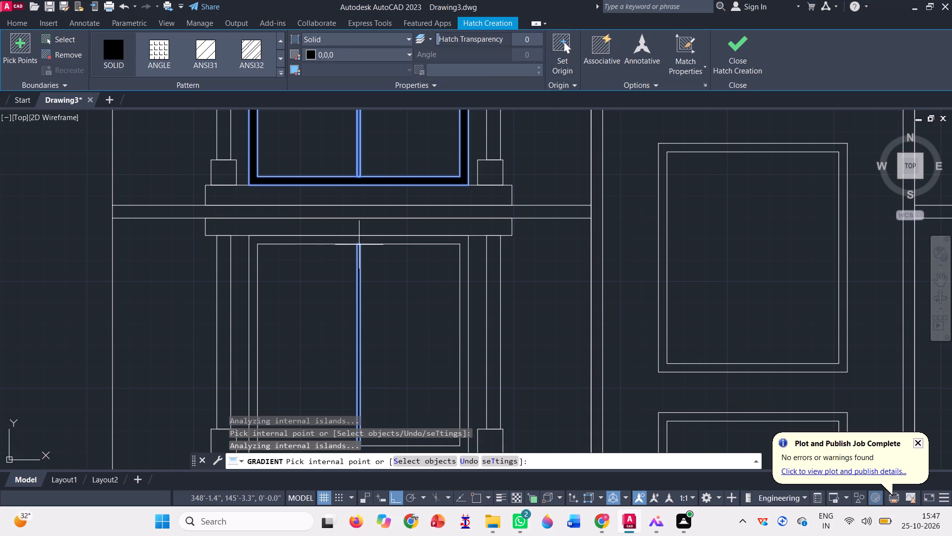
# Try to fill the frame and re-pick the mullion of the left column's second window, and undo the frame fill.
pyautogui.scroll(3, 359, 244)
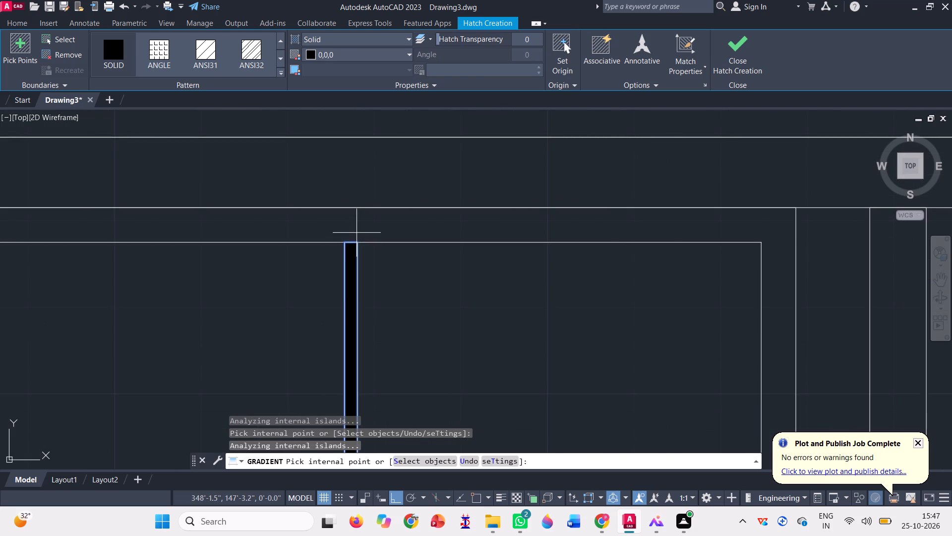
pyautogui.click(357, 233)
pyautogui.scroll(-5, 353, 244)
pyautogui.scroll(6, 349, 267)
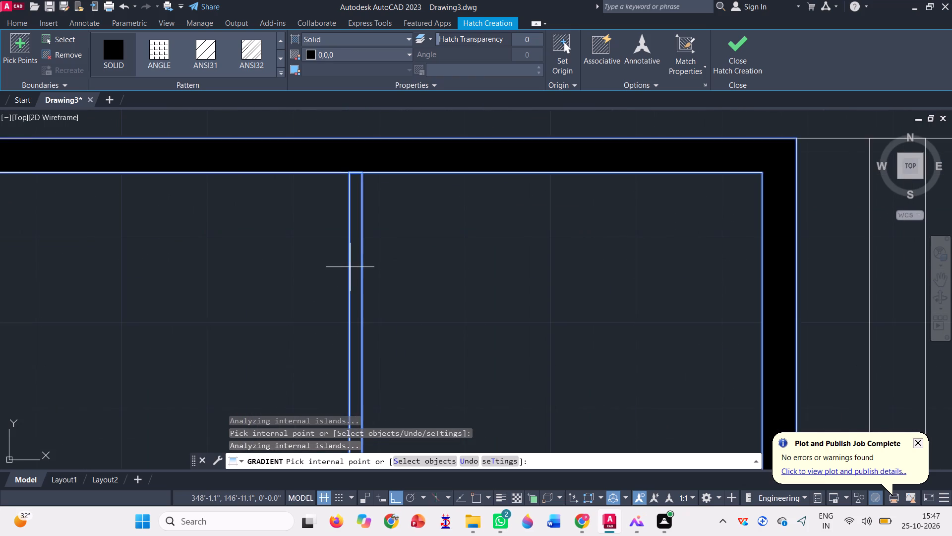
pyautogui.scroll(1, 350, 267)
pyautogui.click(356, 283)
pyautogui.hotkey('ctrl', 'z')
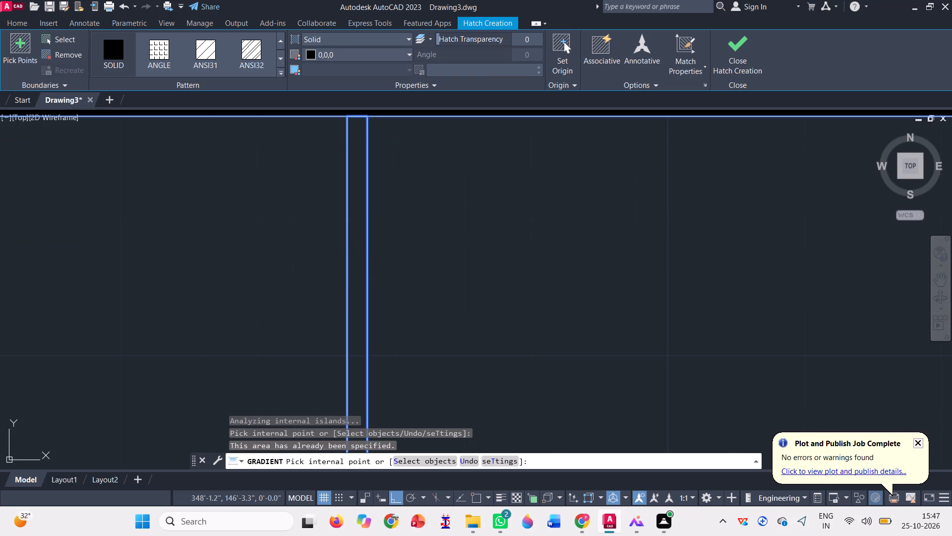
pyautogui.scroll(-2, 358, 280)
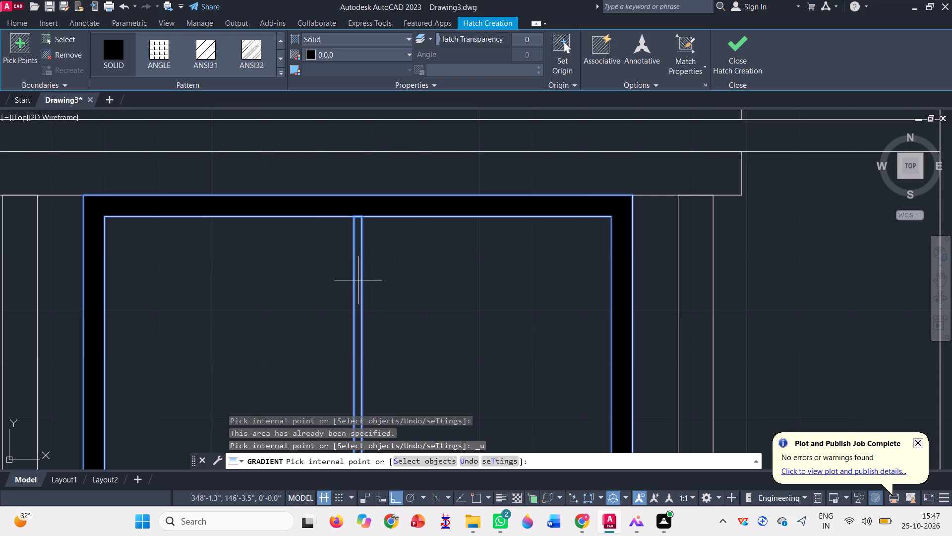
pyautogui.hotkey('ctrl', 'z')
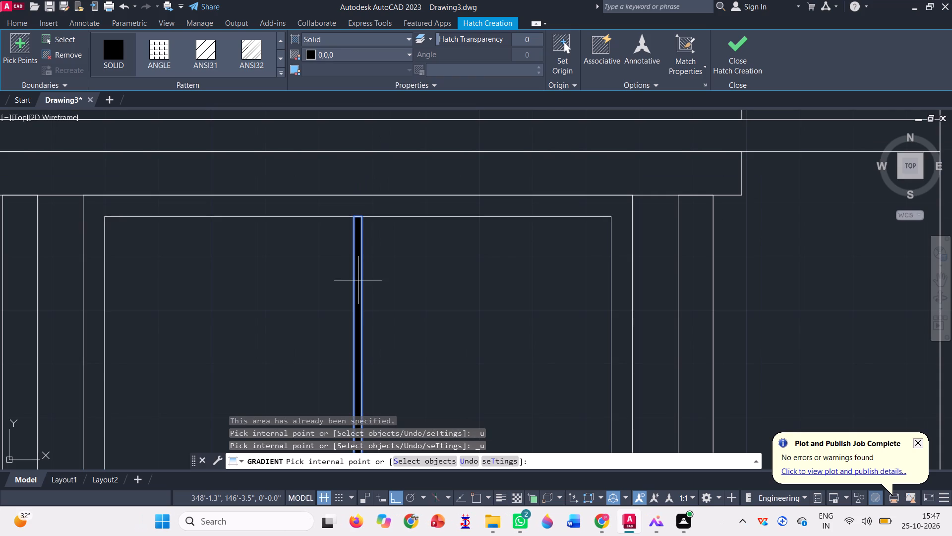
# Finish the black hatch covering the left column's top window frame and second window mullion.
pyautogui.scroll(-3, 358, 280)
pyautogui.scroll(4, 362, 184)
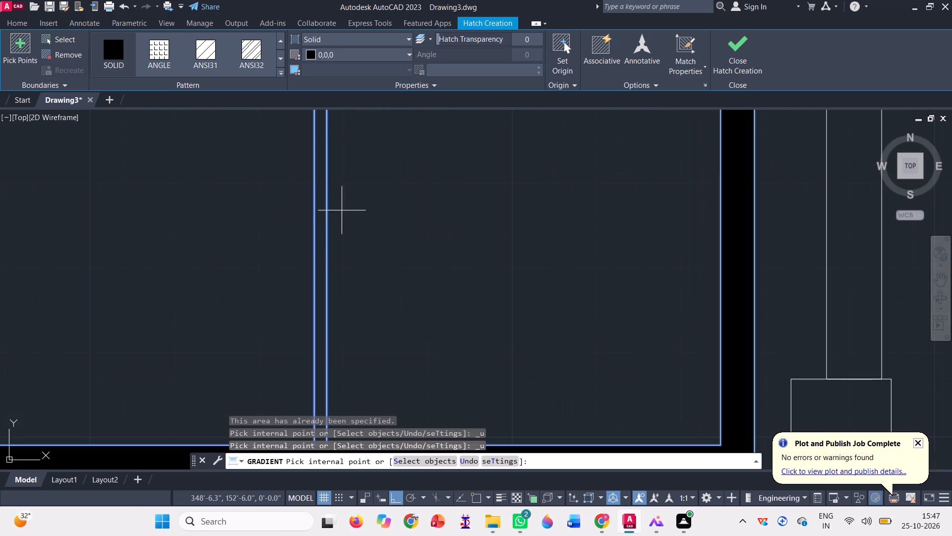
pyautogui.scroll(4, 335, 225)
pyautogui.scroll(-9, 326, 257)
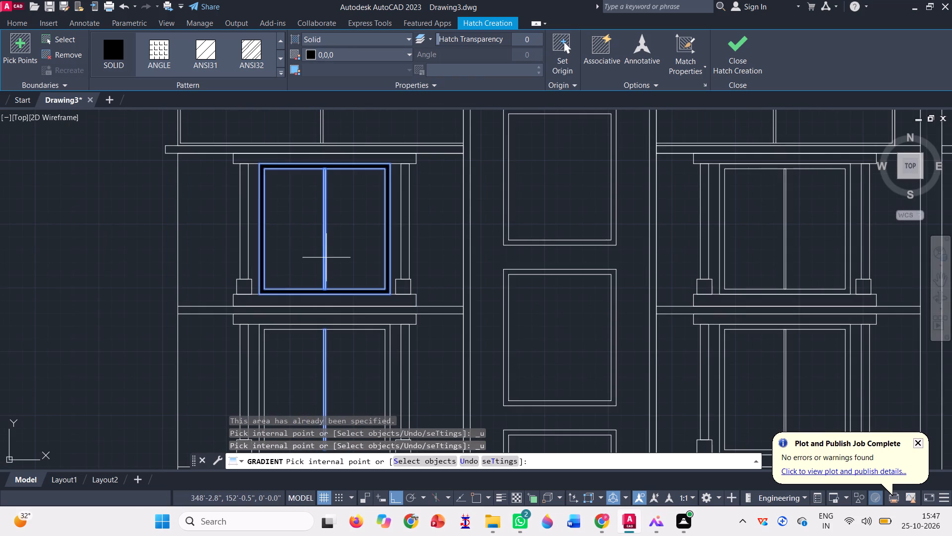
pyautogui.press('Return')
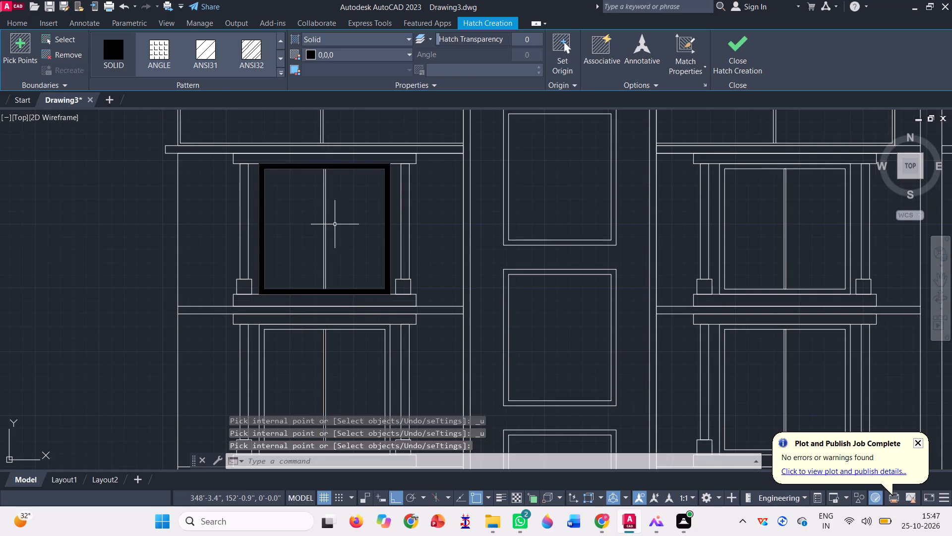
# Inspect the black hatch around the mullions of the left column's top two windows, selecting and deselecting it.
pyautogui.scroll(3, 308, 224)
pyautogui.scroll(-4, 355, 261)
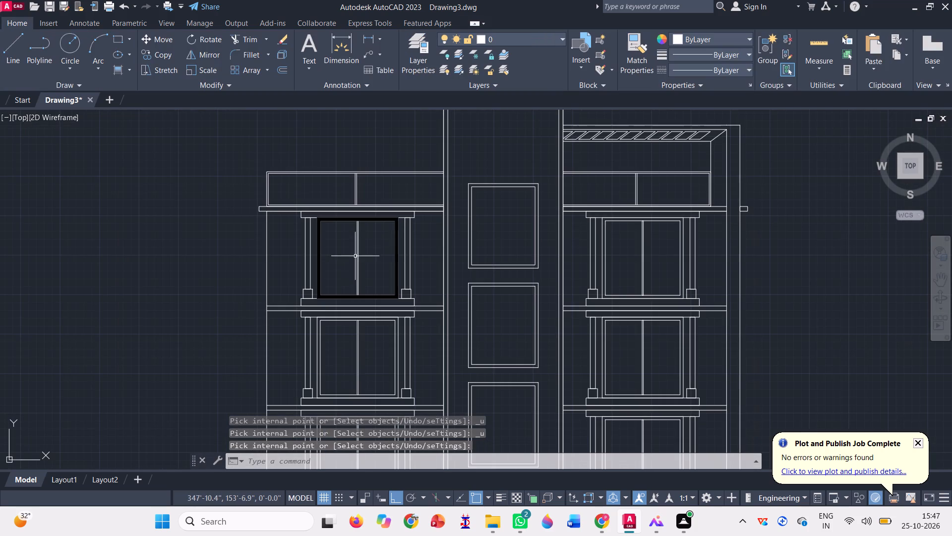
pyautogui.scroll(4, 347, 373)
pyautogui.scroll(-3, 371, 312)
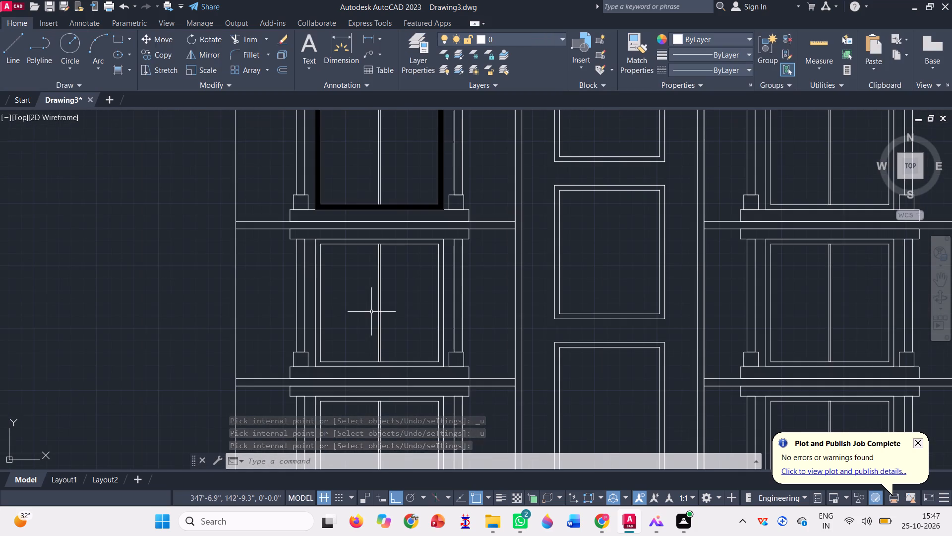
pyautogui.scroll(4, 378, 326)
pyautogui.click(372, 322)
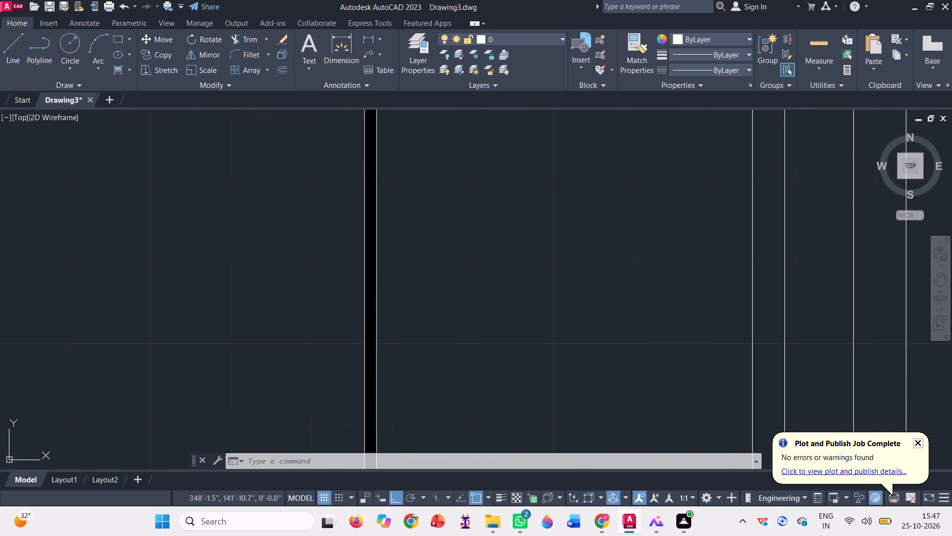
pyautogui.scroll(-8, 372, 322)
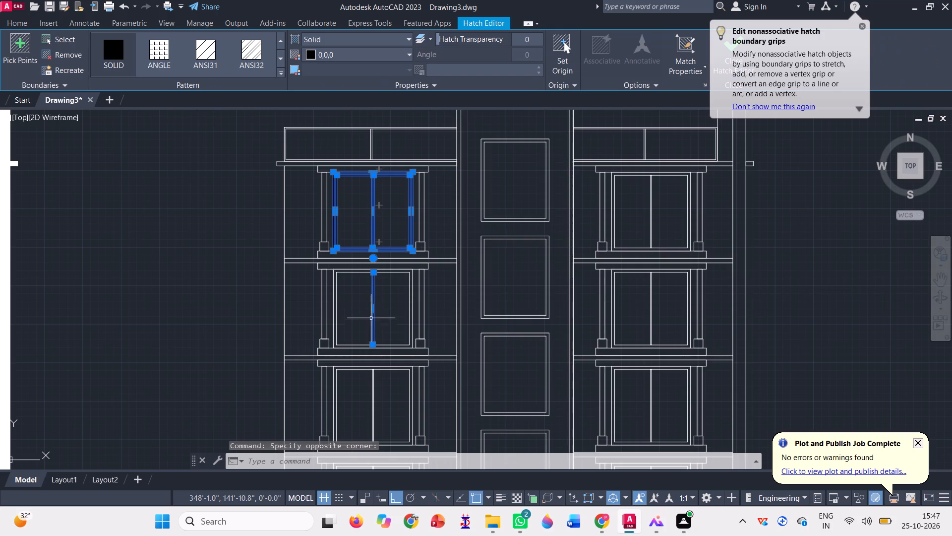
pyautogui.press('Escape')
pyautogui.scroll(2, 345, 196)
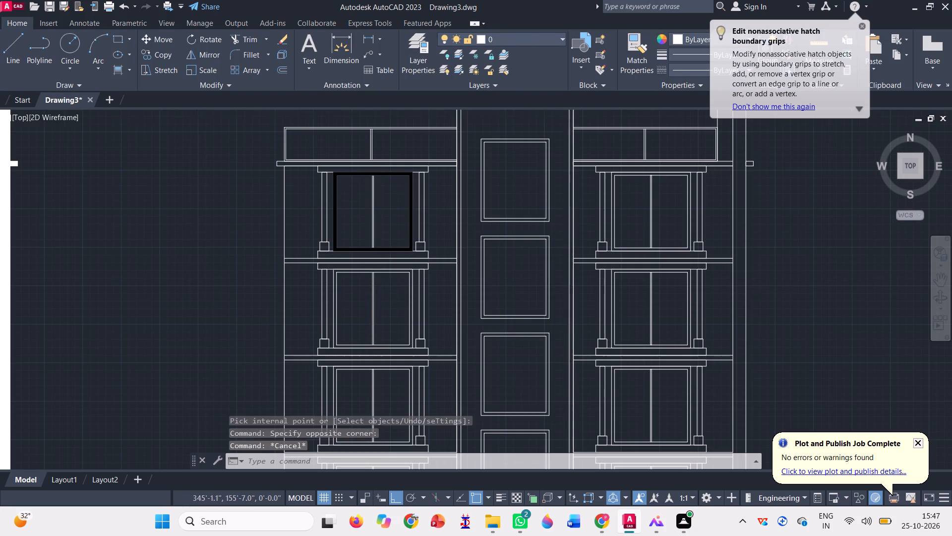
pyautogui.scroll(1, 345, 196)
pyautogui.scroll(4, 450, 276)
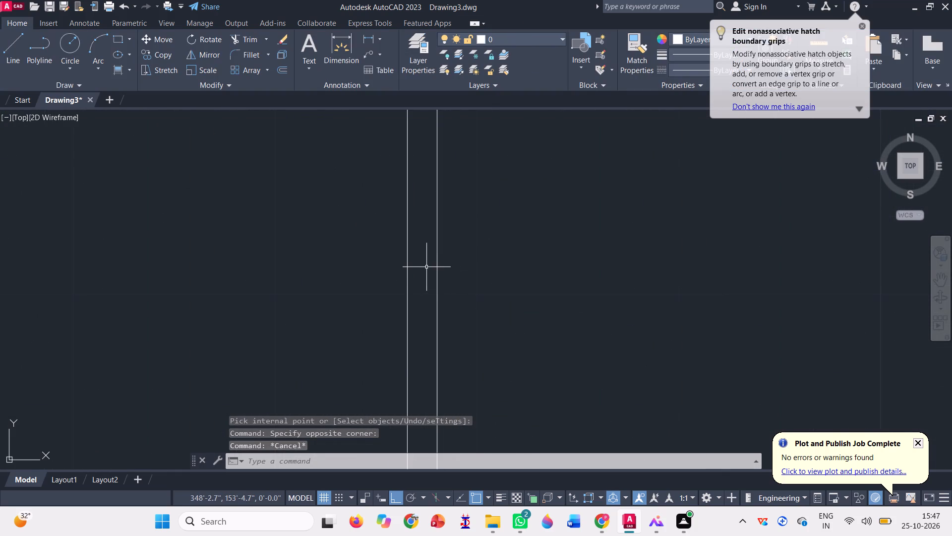
pyautogui.click(426, 267)
pyautogui.scroll(-1, 418, 278)
pyautogui.click(416, 280)
# Copy the combined black frame and mullion hatch up one storey, from the second window's left column-base corner to the matching top-window corner.
pyautogui.scroll(-3, 375, 261)
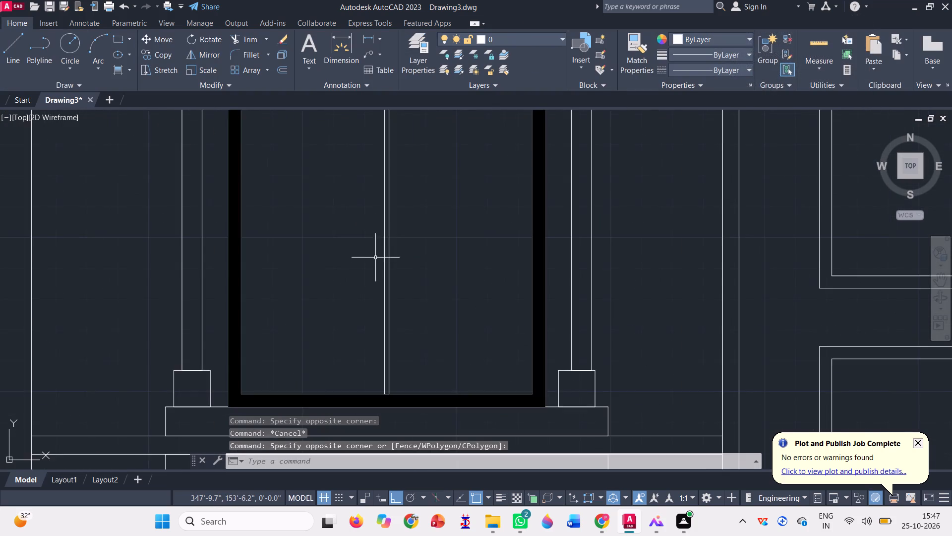
pyautogui.scroll(-3, 376, 243)
pyautogui.scroll(5, 379, 348)
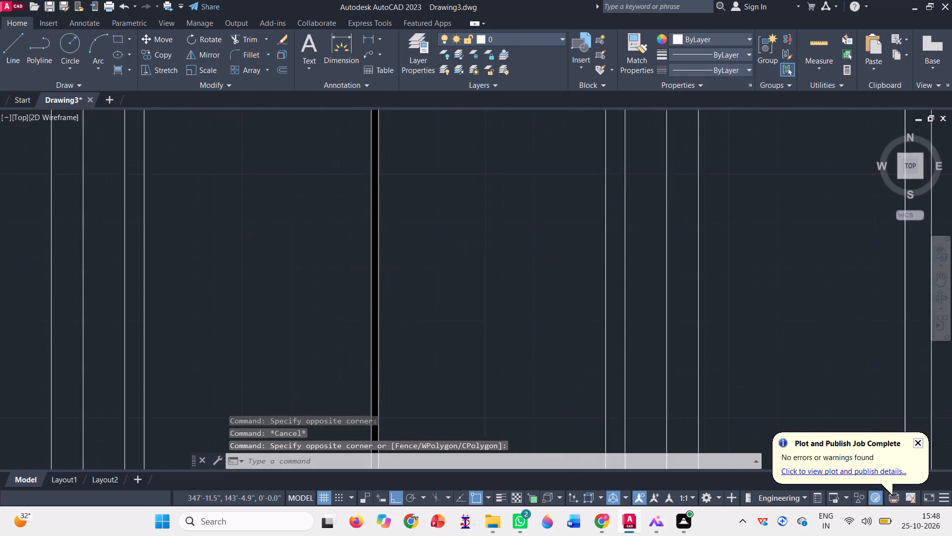
pyautogui.scroll(2, 366, 316)
pyautogui.write('co')
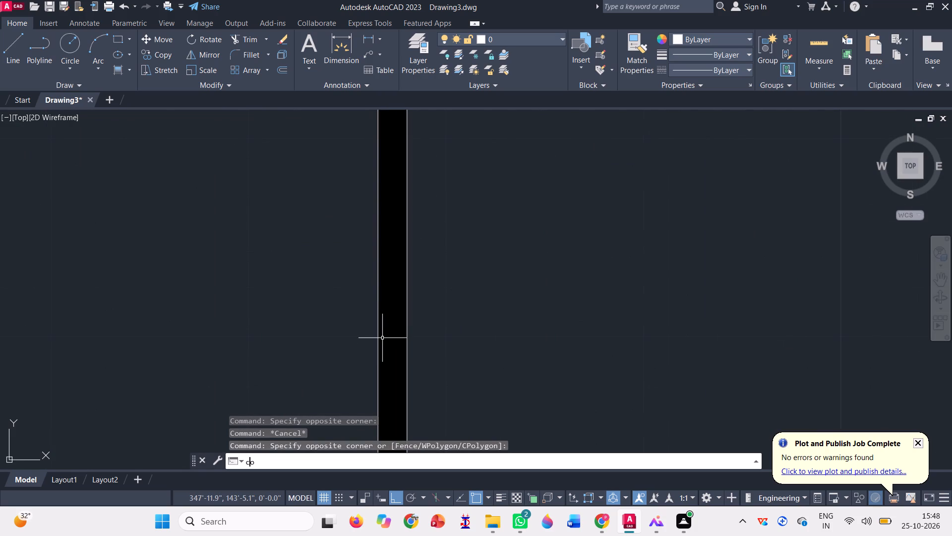
pyautogui.press('space')
pyautogui.click(384, 342)
pyautogui.scroll(-5, 384, 342)
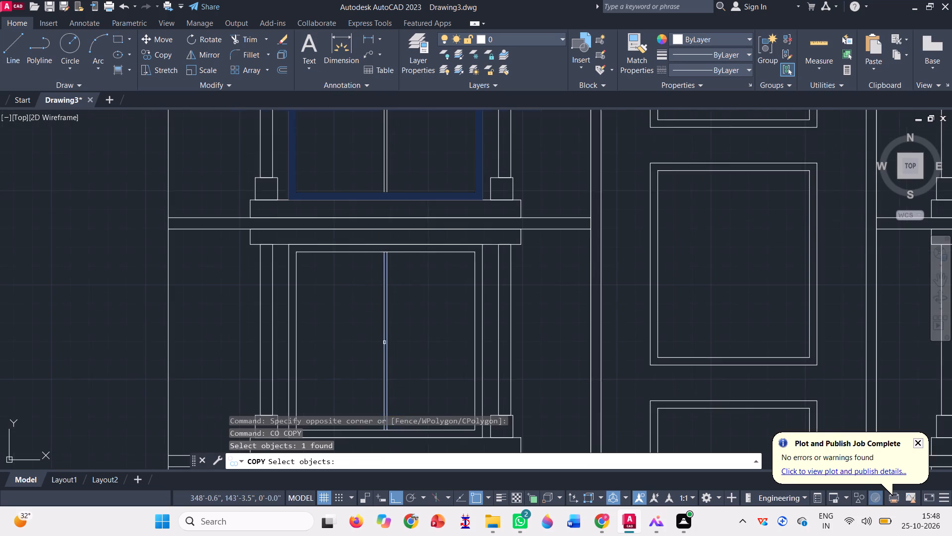
pyautogui.scroll(-3, 359, 269)
pyautogui.press('space')
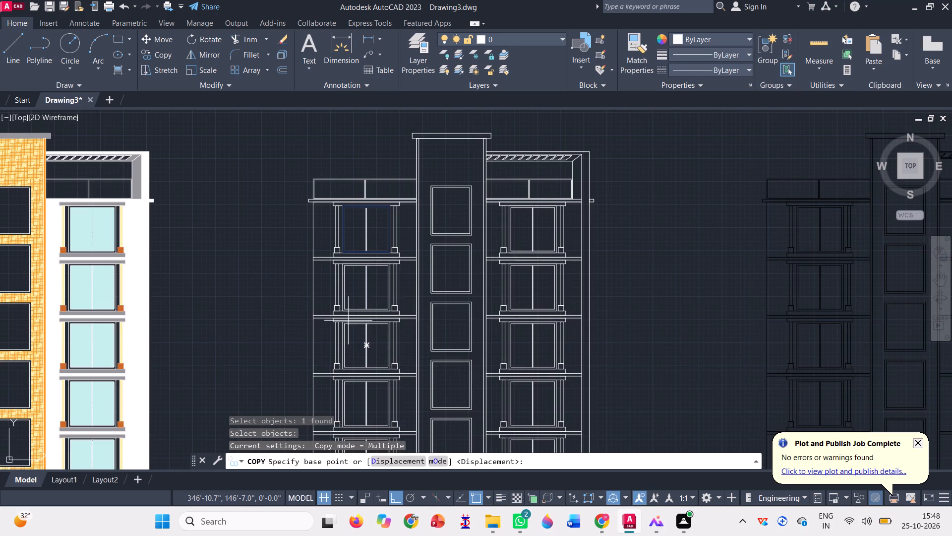
pyautogui.scroll(2, 347, 317)
pyautogui.scroll(4, 304, 285)
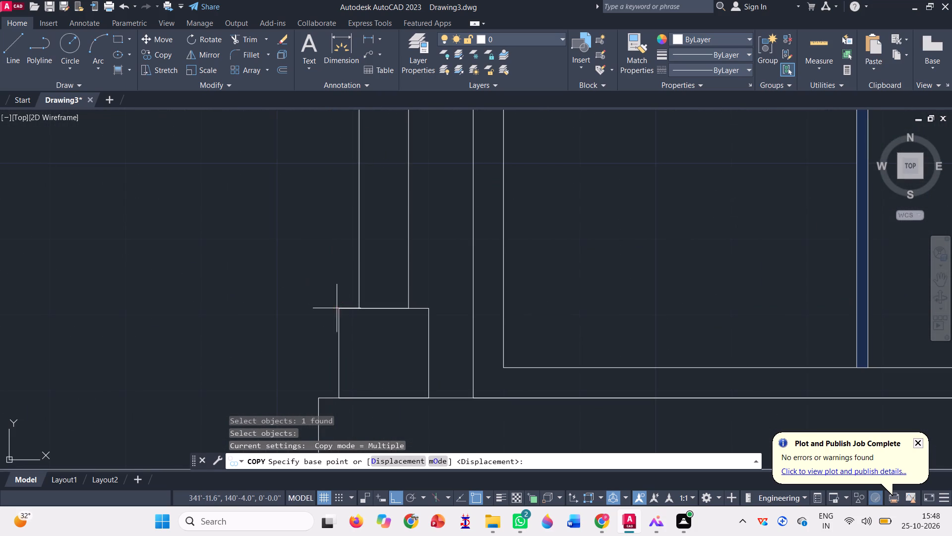
pyautogui.click(338, 309)
pyautogui.scroll(-5, 324, 351)
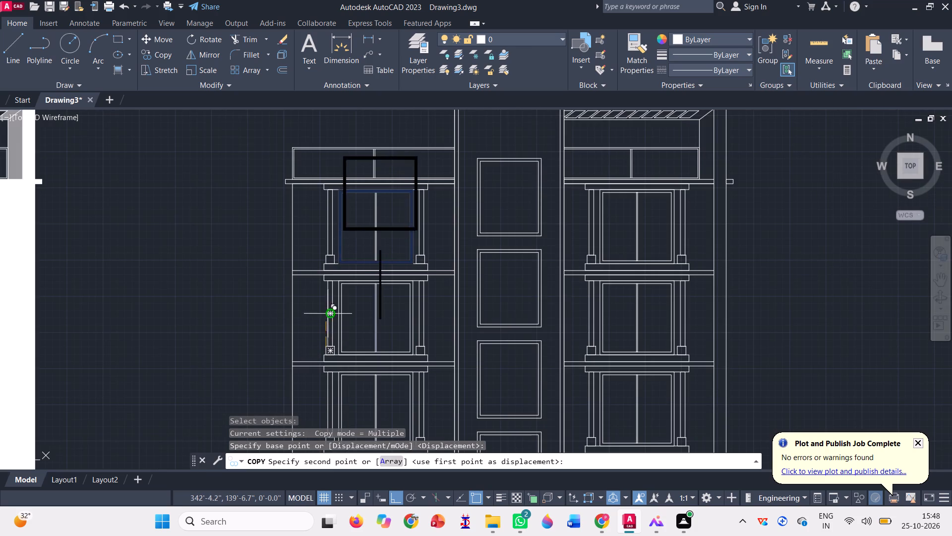
pyautogui.scroll(7, 324, 263)
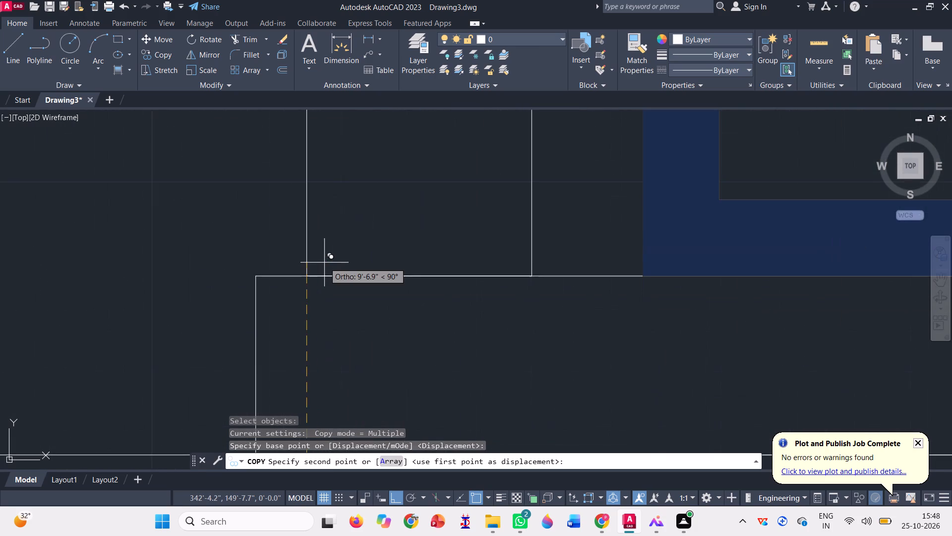
pyautogui.scroll(-6, 324, 263)
pyautogui.scroll(2, 325, 246)
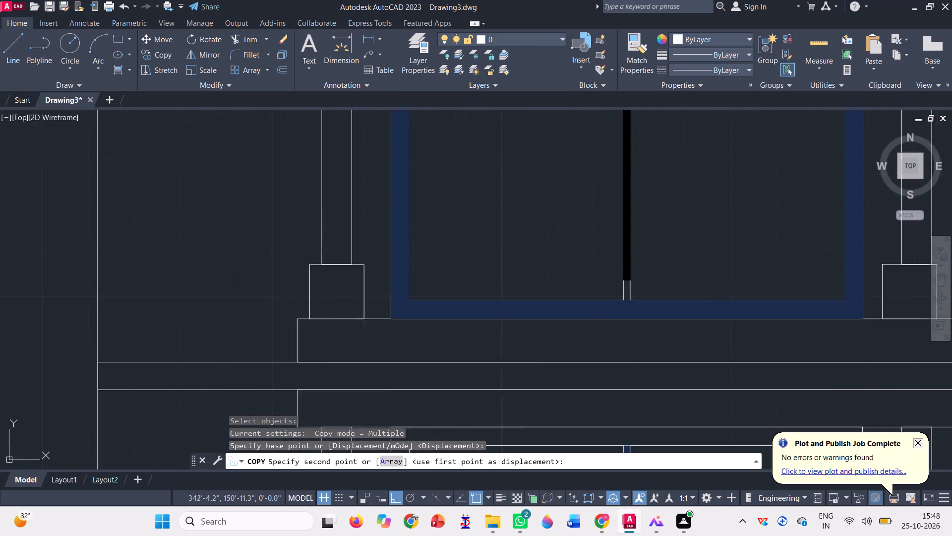
pyautogui.scroll(2, 325, 244)
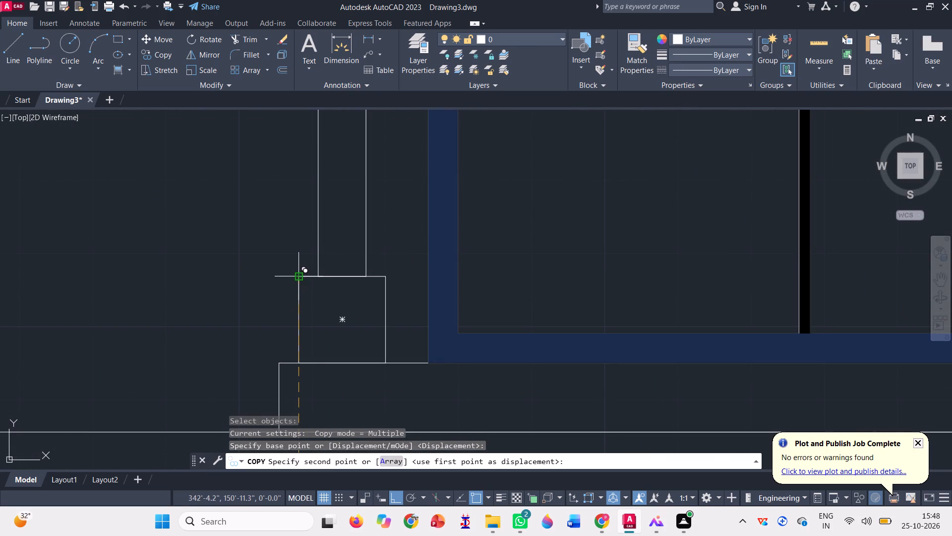
pyautogui.click(299, 276)
pyautogui.scroll(-5, 308, 291)
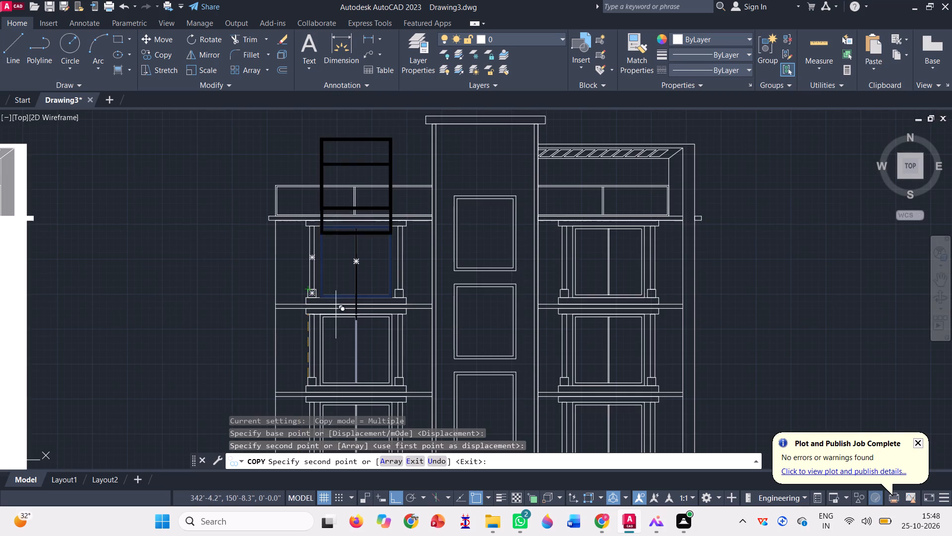
pyautogui.press('space')
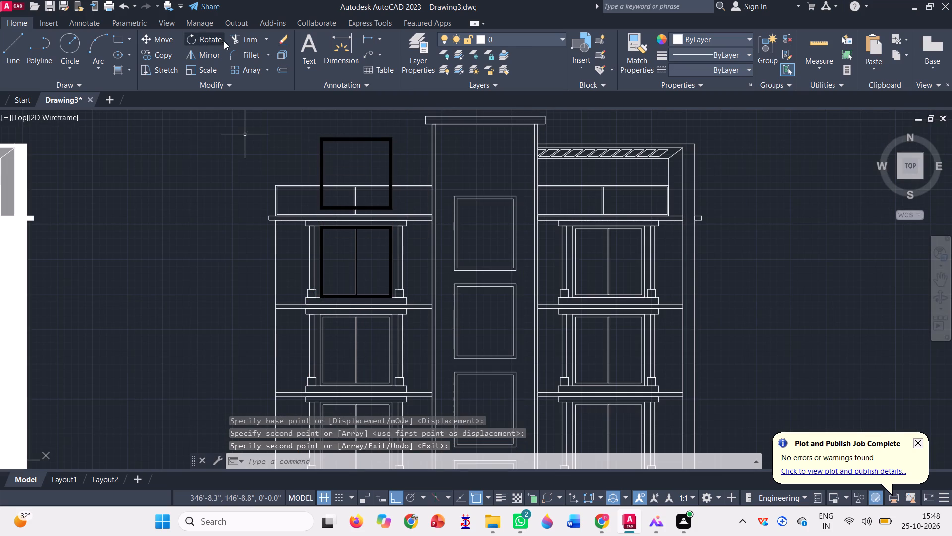
# Trim away the surplus black frame hatch standing above the left column's top window at the roof parapet.
pyautogui.click(240, 37)
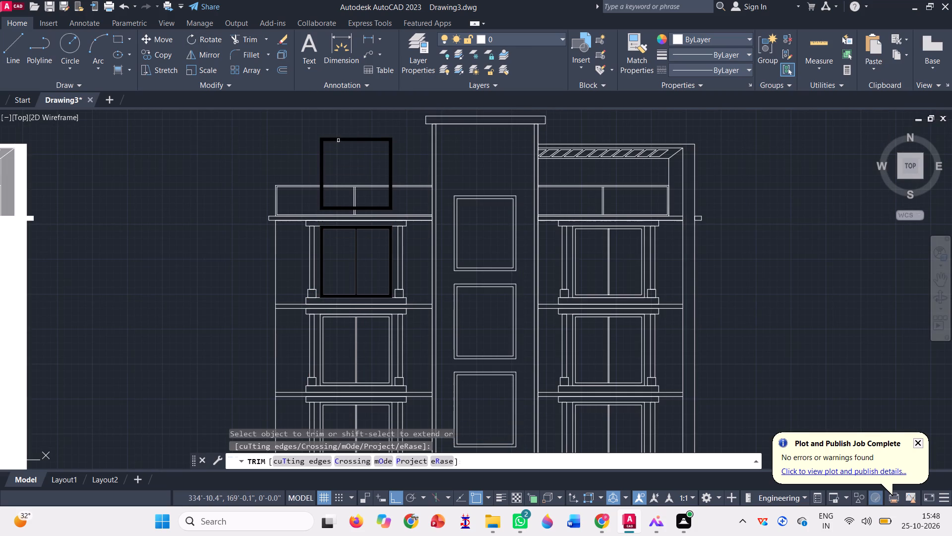
pyautogui.click(337, 139)
pyautogui.click(357, 154)
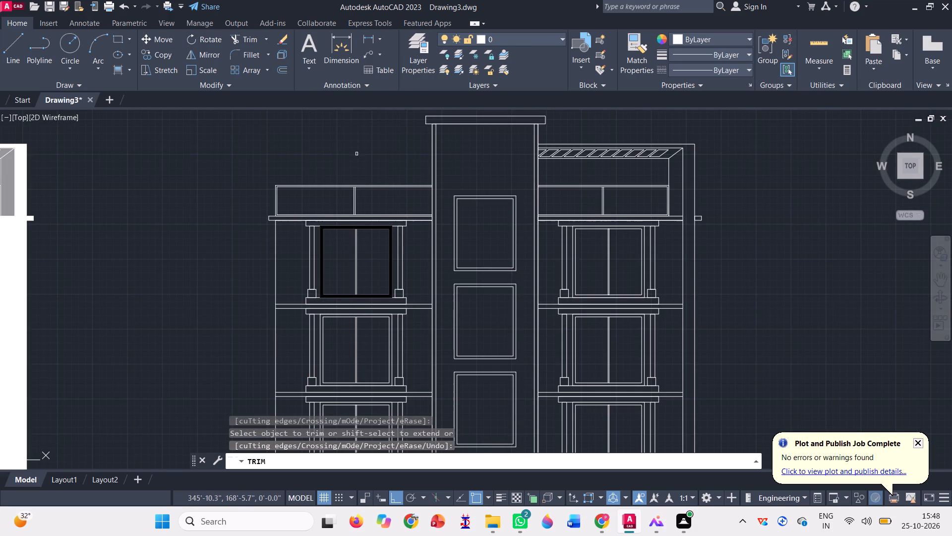
pyautogui.scroll(3, 340, 257)
pyautogui.scroll(-3, 333, 227)
pyautogui.press('Escape')
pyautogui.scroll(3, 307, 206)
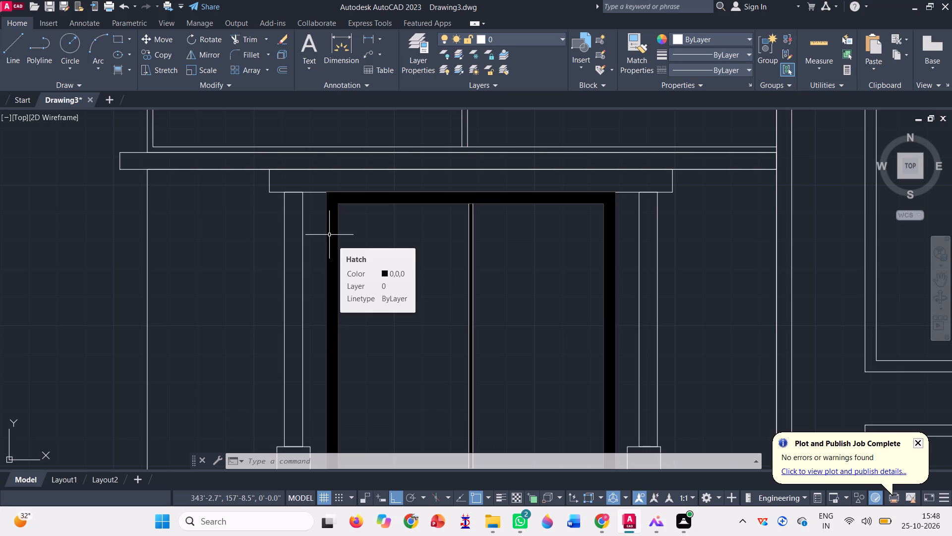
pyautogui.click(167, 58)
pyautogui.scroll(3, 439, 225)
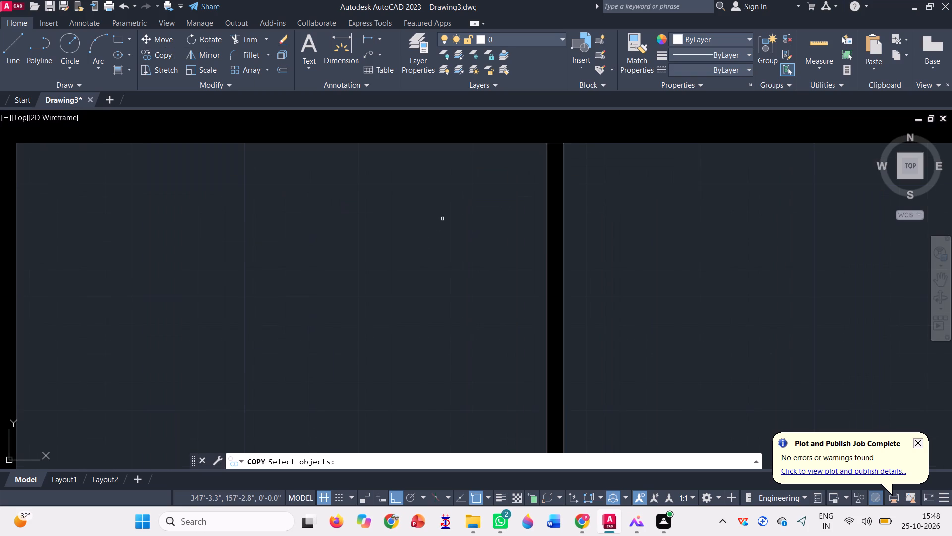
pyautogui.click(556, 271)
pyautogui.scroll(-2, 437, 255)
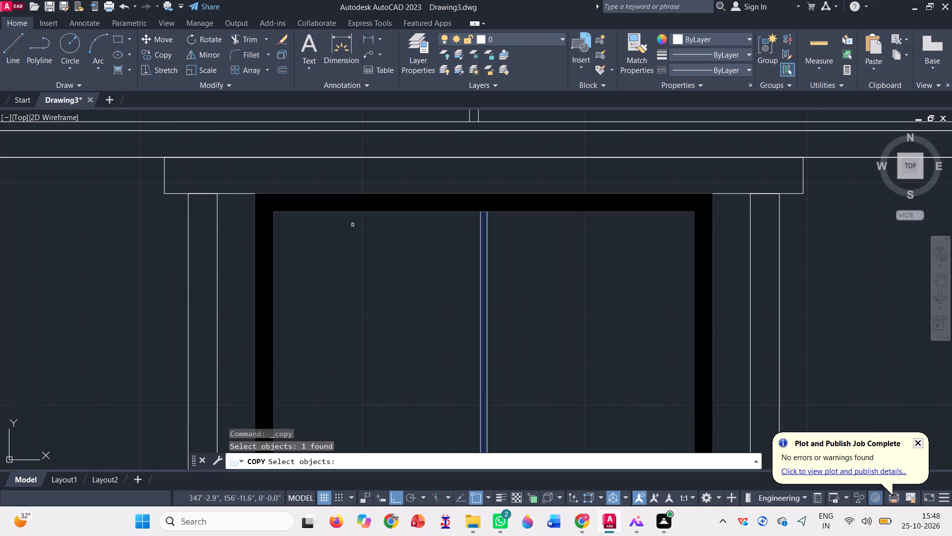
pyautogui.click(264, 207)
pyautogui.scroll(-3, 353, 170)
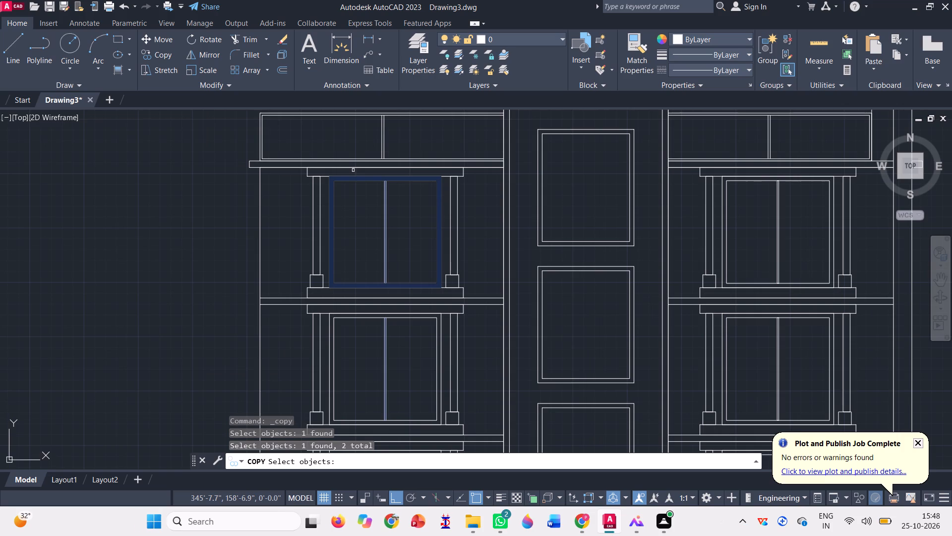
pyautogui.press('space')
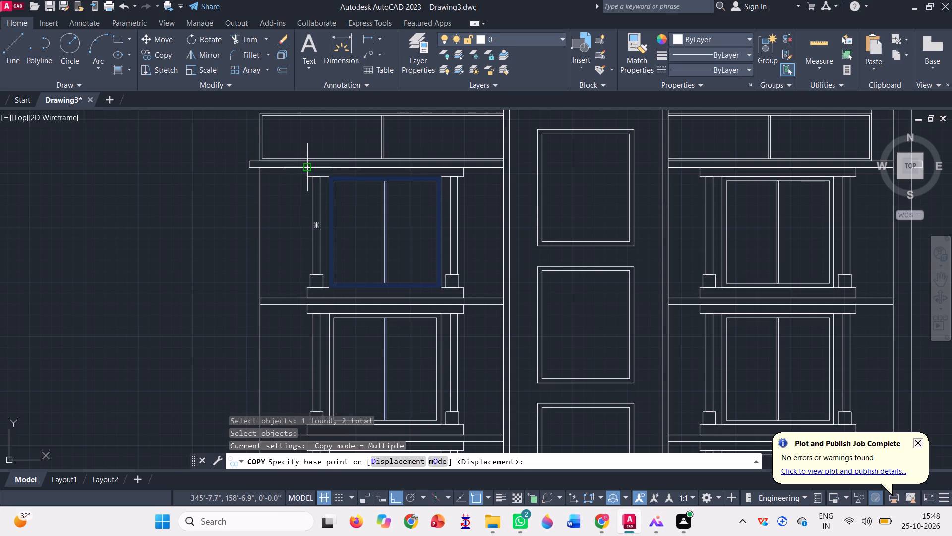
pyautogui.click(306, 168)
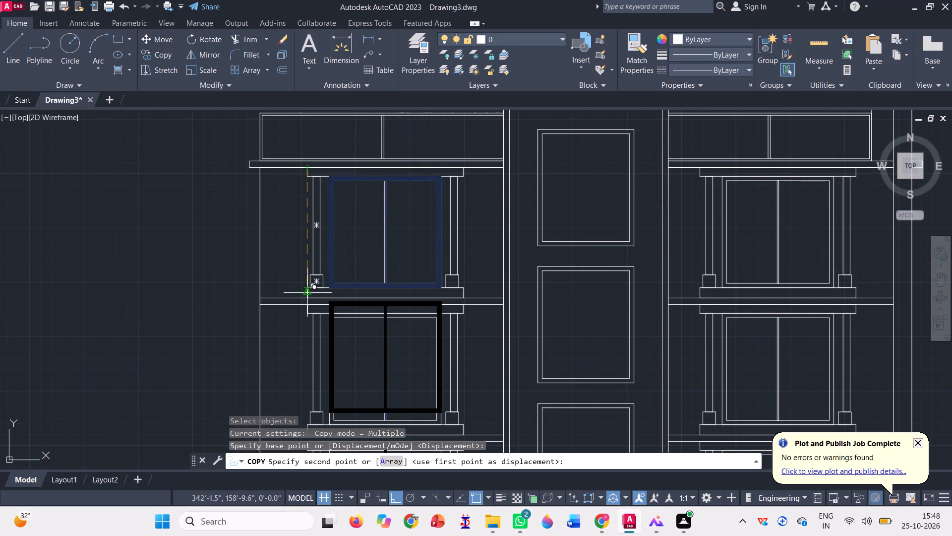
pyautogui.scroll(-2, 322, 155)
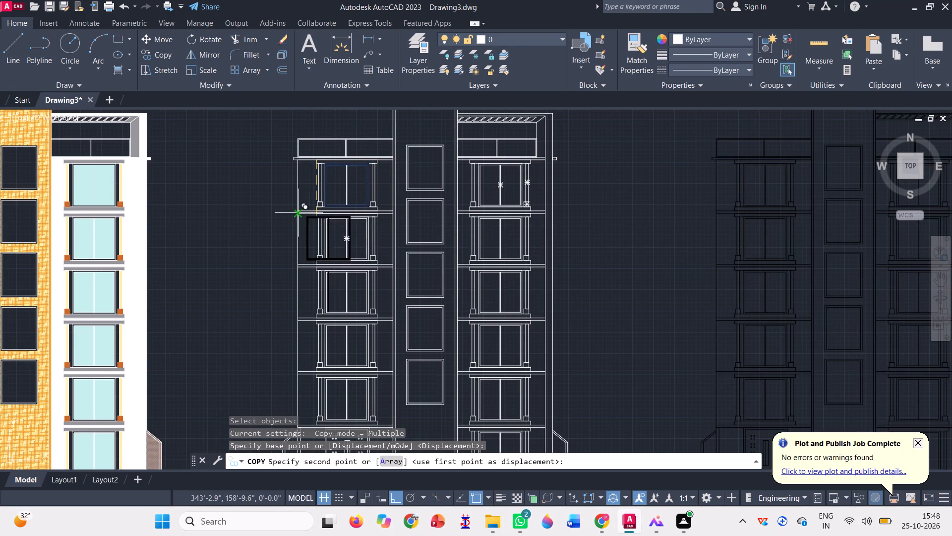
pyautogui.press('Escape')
# Trim away the black mullion hatch in the left column's second window from the top.
pyautogui.click(231, 40)
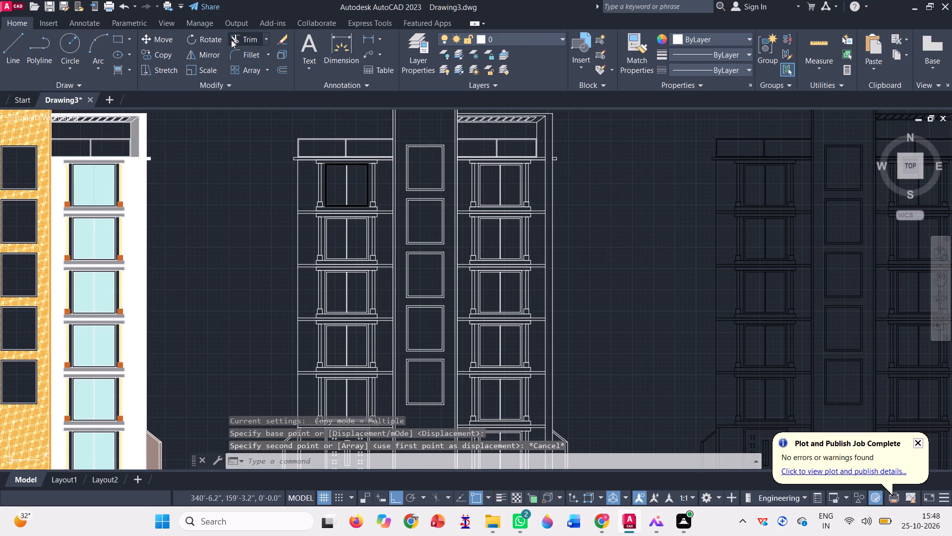
pyautogui.scroll(3, 364, 217)
pyautogui.scroll(2, 280, 285)
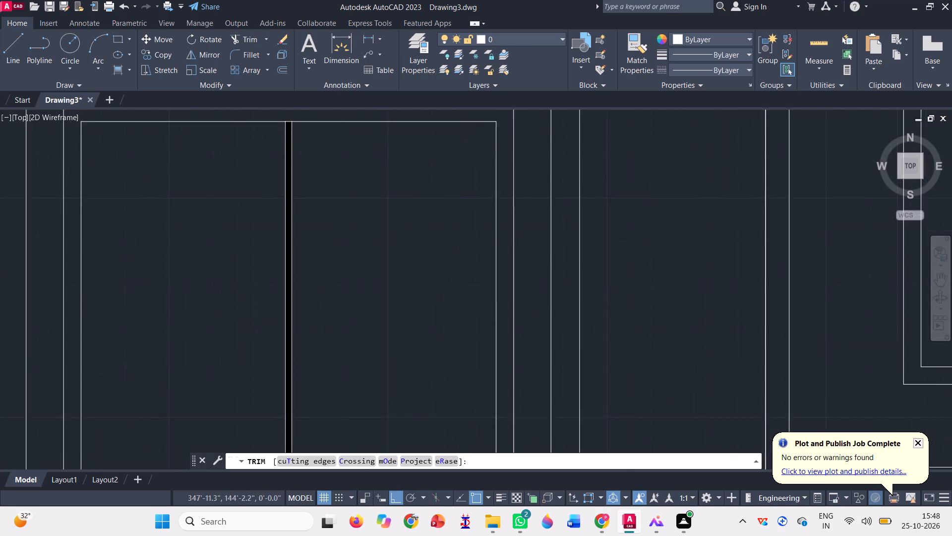
pyautogui.scroll(3, 280, 285)
pyautogui.click(301, 291)
pyautogui.scroll(-4, 351, 309)
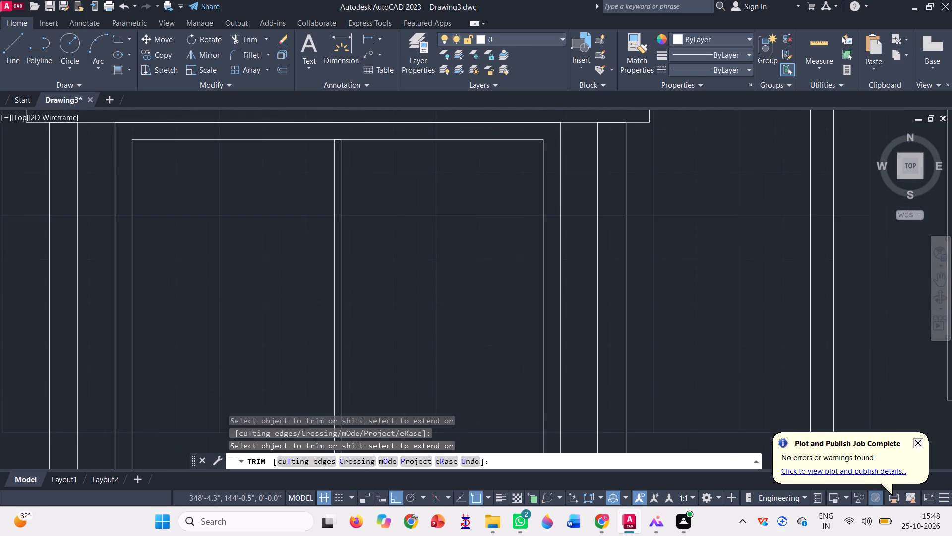
pyautogui.scroll(-2, 351, 309)
pyautogui.press('Escape')
# Inspect the black hatches of the left column's top window by selecting the mullion and frame, and clear the selection.
pyautogui.scroll(3, 311, 193)
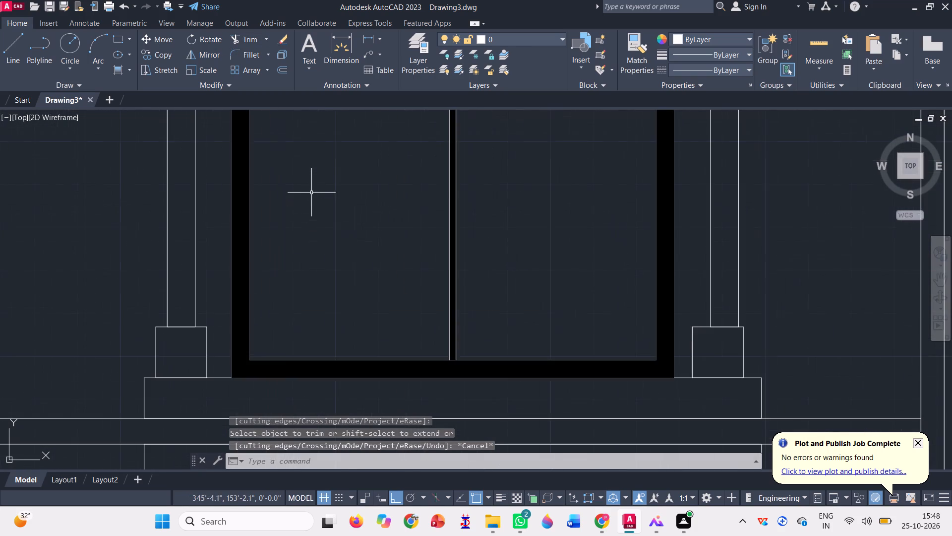
pyautogui.scroll(3, 468, 296)
pyautogui.click(400, 254)
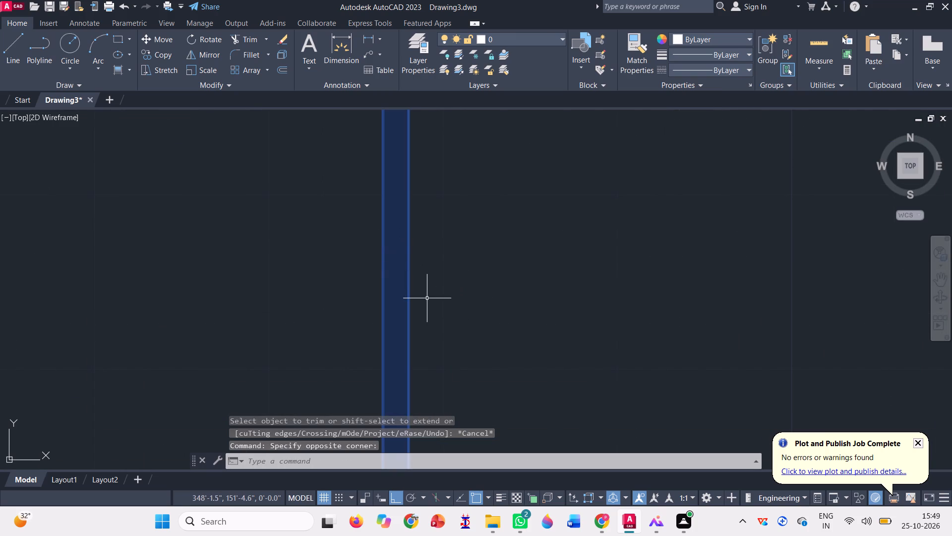
pyautogui.scroll(-10, 428, 300)
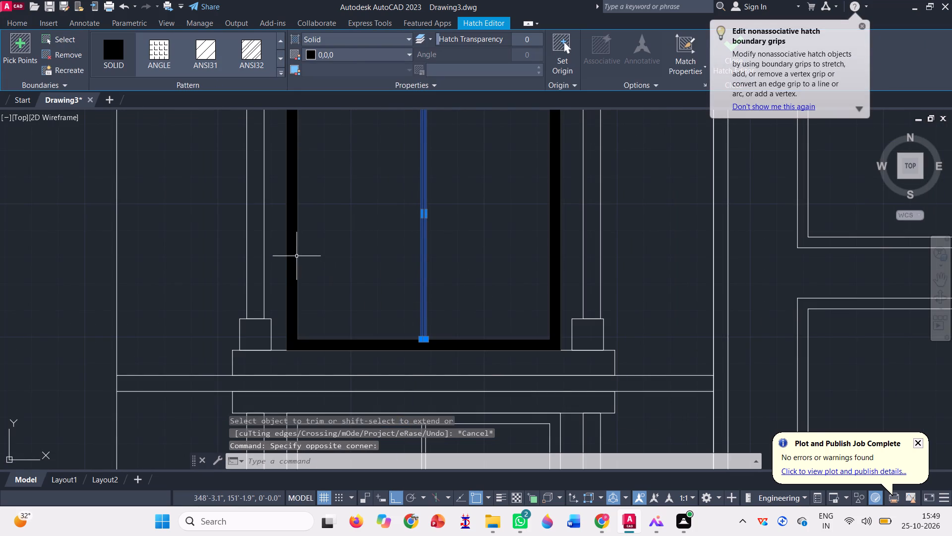
pyautogui.click(292, 256)
pyautogui.scroll(-3, 362, 292)
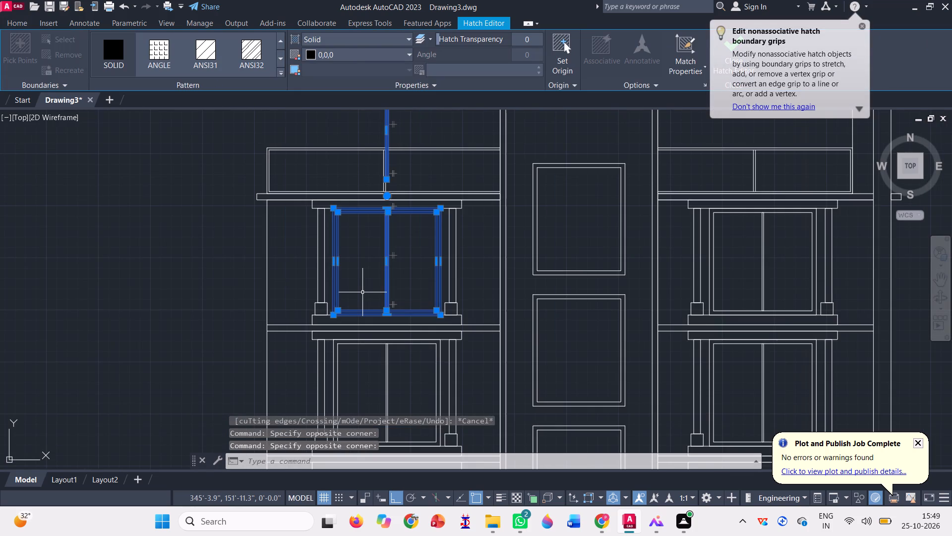
pyautogui.scroll(-1, 362, 292)
pyautogui.press('Escape')
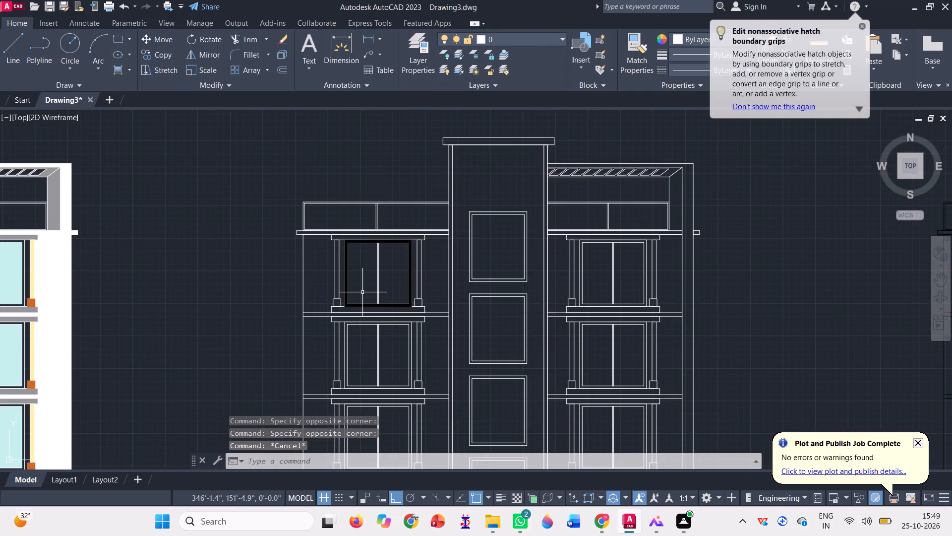
# Copy the black frame and mullion hatches from the left column's top window to the second window, using the lintel's upper-left corner as base point.
pyautogui.click(145, 53)
pyautogui.scroll(2, 383, 325)
pyautogui.scroll(3, 316, 266)
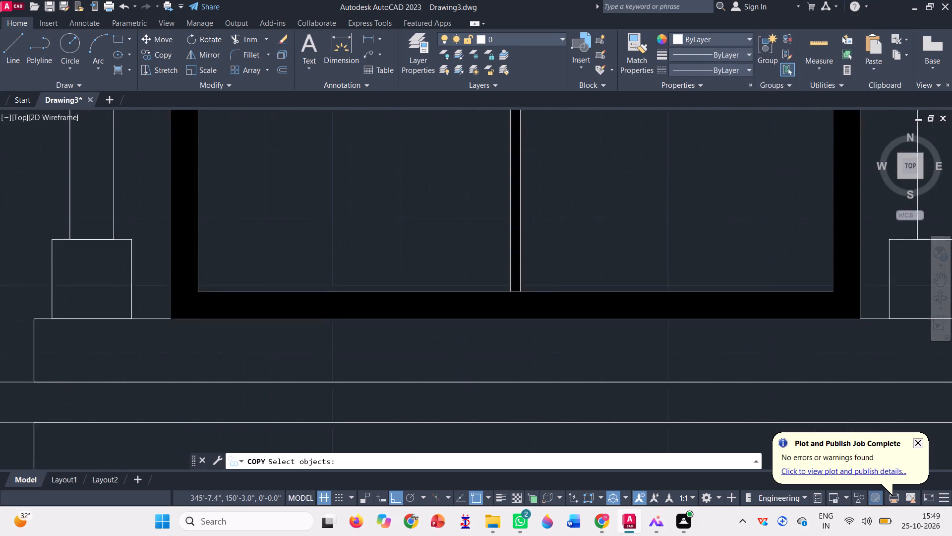
pyautogui.scroll(1, 316, 265)
pyautogui.click(353, 329)
pyautogui.scroll(-2, 323, 354)
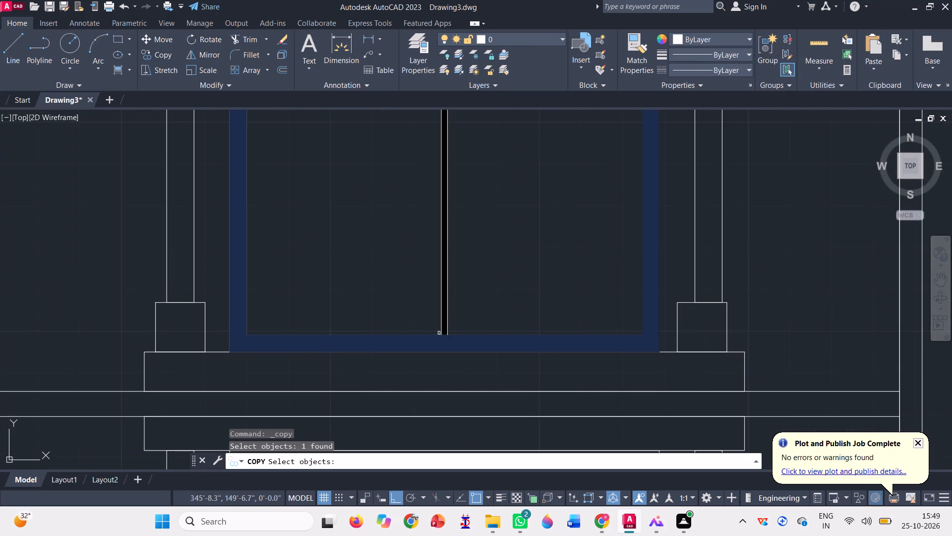
pyautogui.scroll(6, 440, 334)
pyautogui.click(444, 326)
pyautogui.scroll(-5, 413, 398)
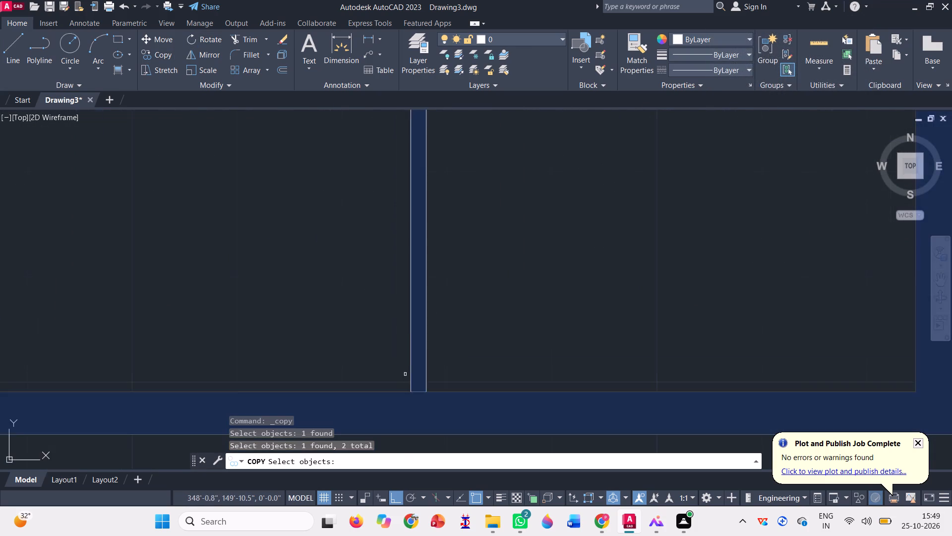
pyautogui.scroll(-3, 405, 374)
pyautogui.press('space')
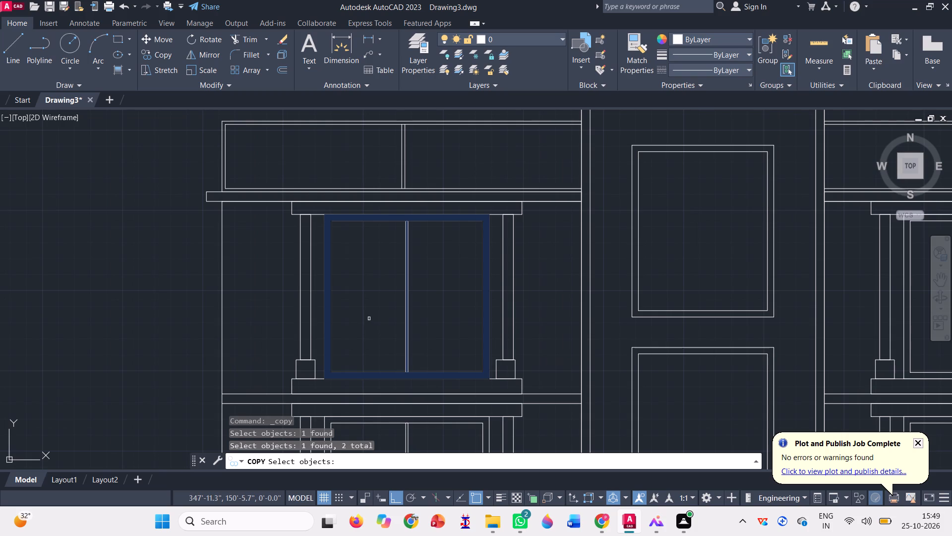
pyautogui.click(292, 199)
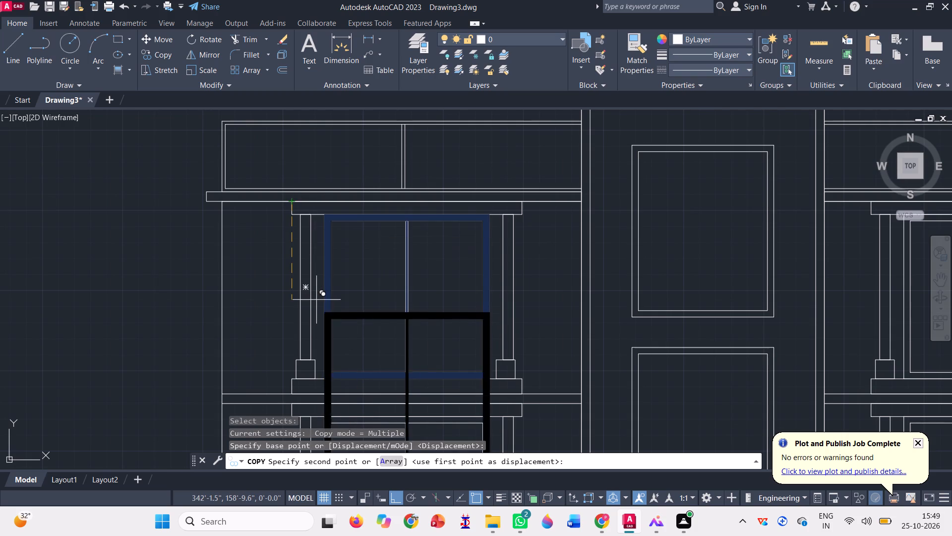
pyautogui.scroll(-2, 312, 261)
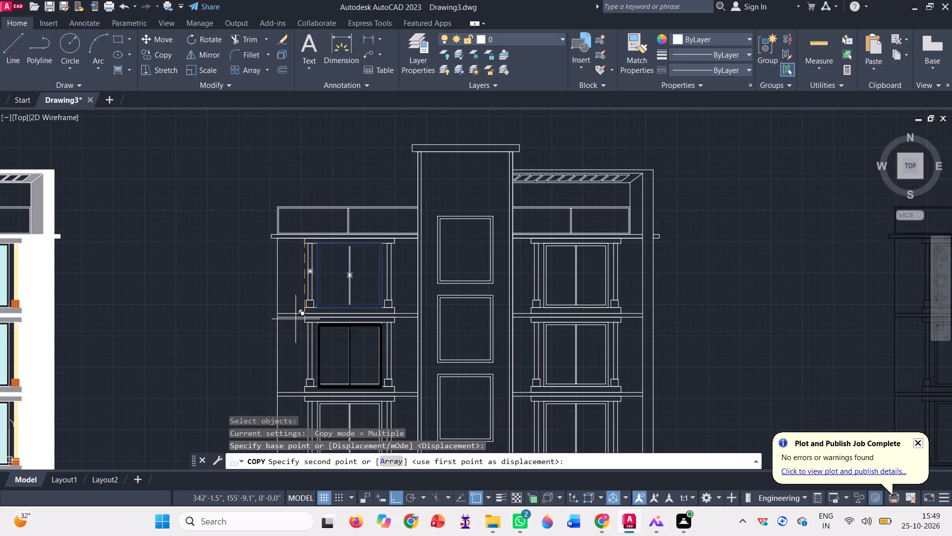
pyautogui.scroll(3, 296, 320)
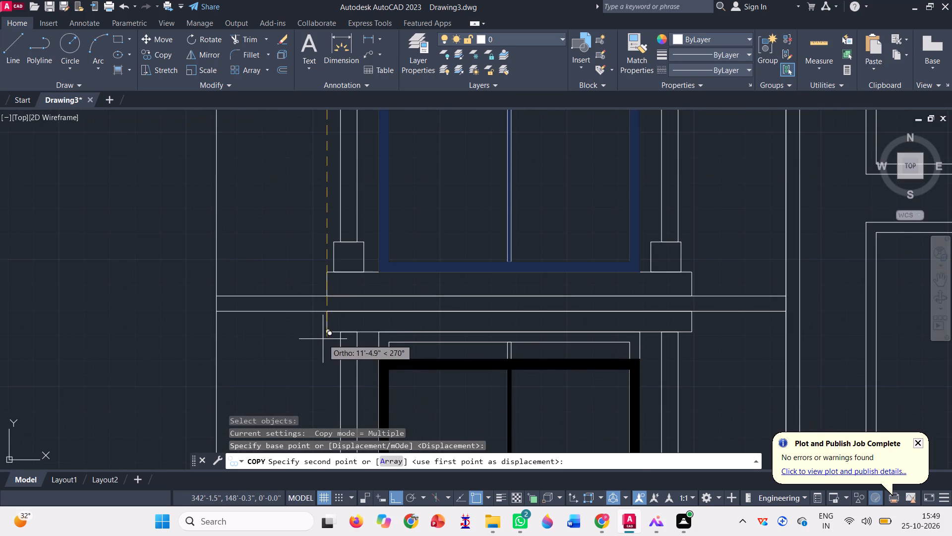
pyautogui.click(325, 309)
# Place further copies of the frame and mullion hatches on the left column's third, fourth and fifth windows from the top, at matching lintel corners.
pyautogui.scroll(-3, 321, 243)
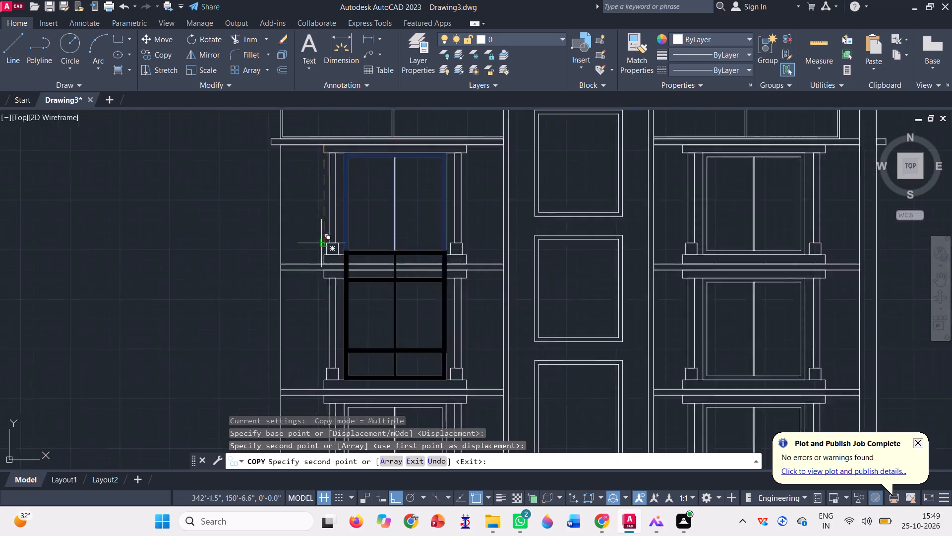
pyautogui.scroll(-1, 342, 225)
pyautogui.scroll(3, 322, 307)
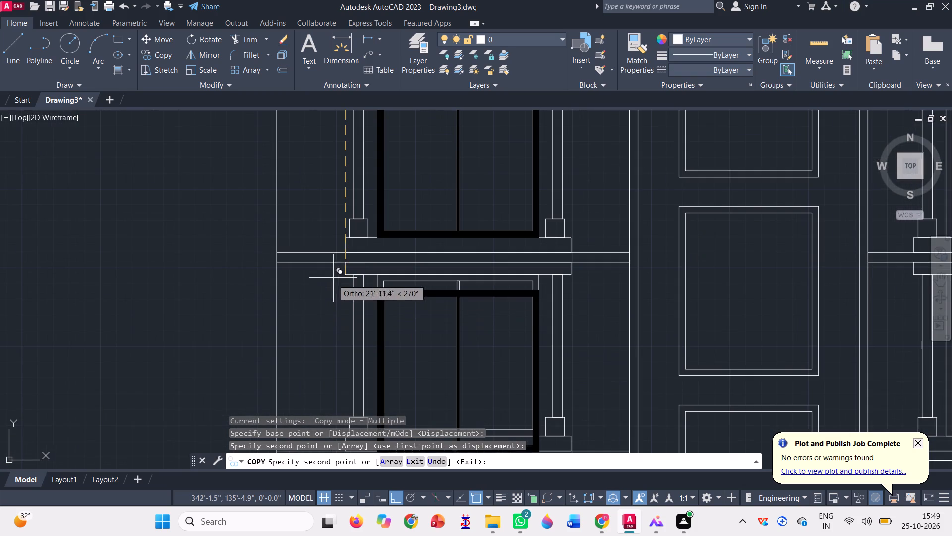
pyautogui.click(345, 260)
pyautogui.scroll(-3, 364, 226)
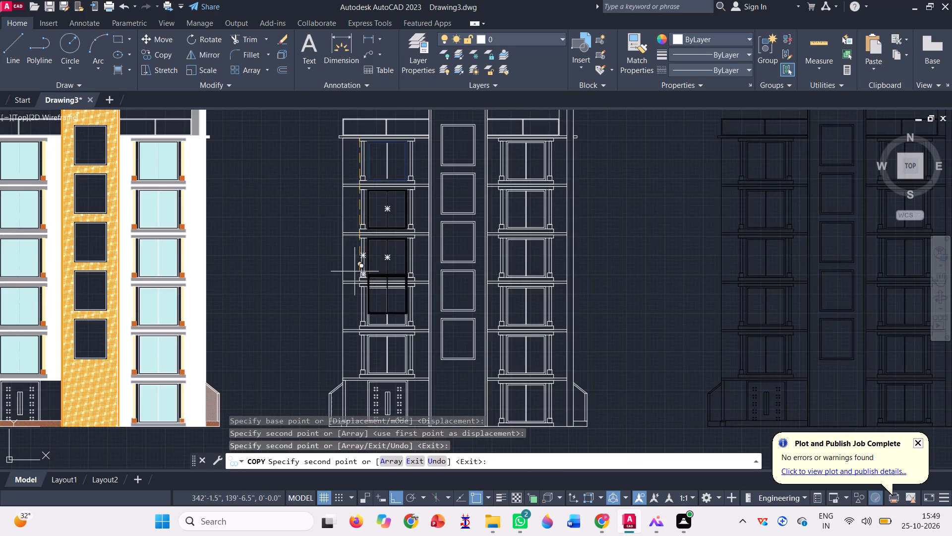
pyautogui.scroll(3, 348, 292)
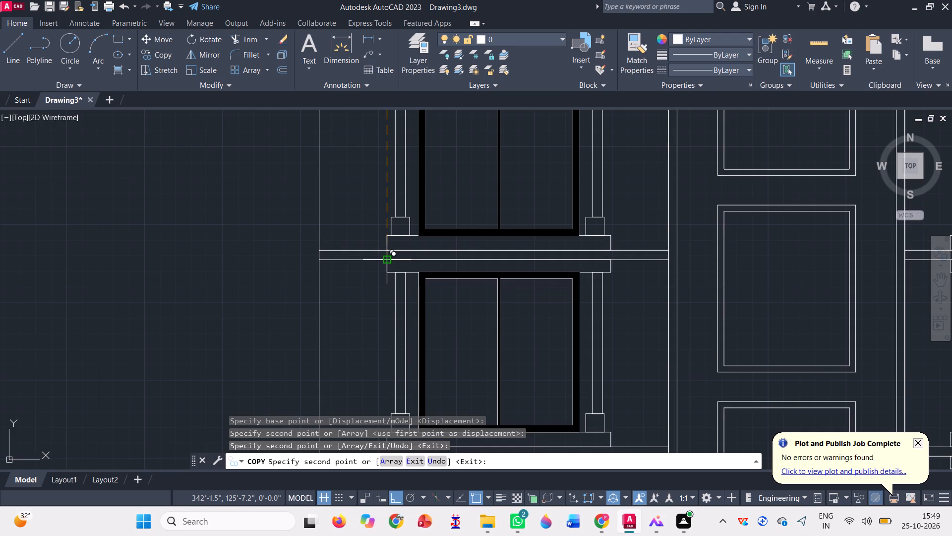
pyautogui.click(387, 262)
pyautogui.scroll(-3, 398, 210)
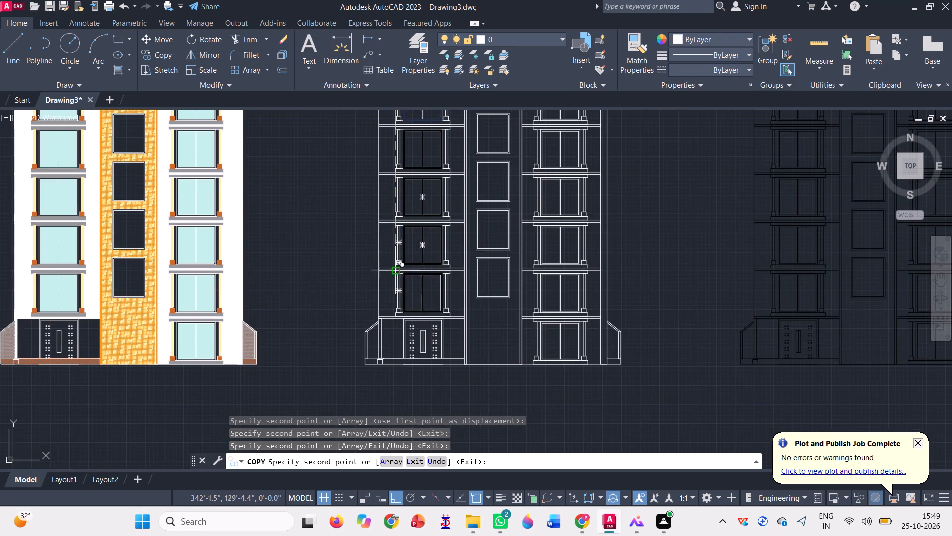
pyautogui.scroll(3, 393, 282)
pyautogui.click(391, 233)
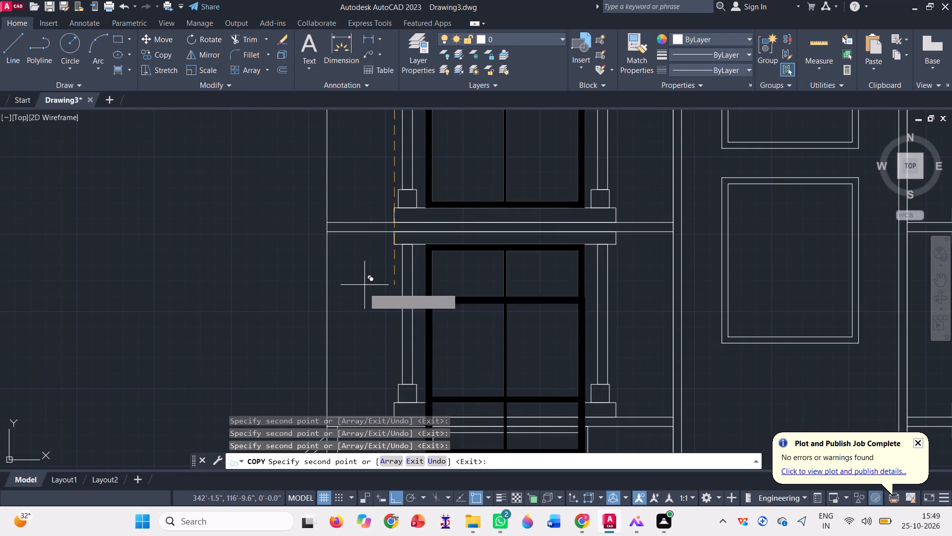
# Turn Ortho off and copy the same frame and mullion hatches onto the lowest three windows of the right column, at their lintels' upper-left corners.
pyautogui.scroll(-2, 363, 288)
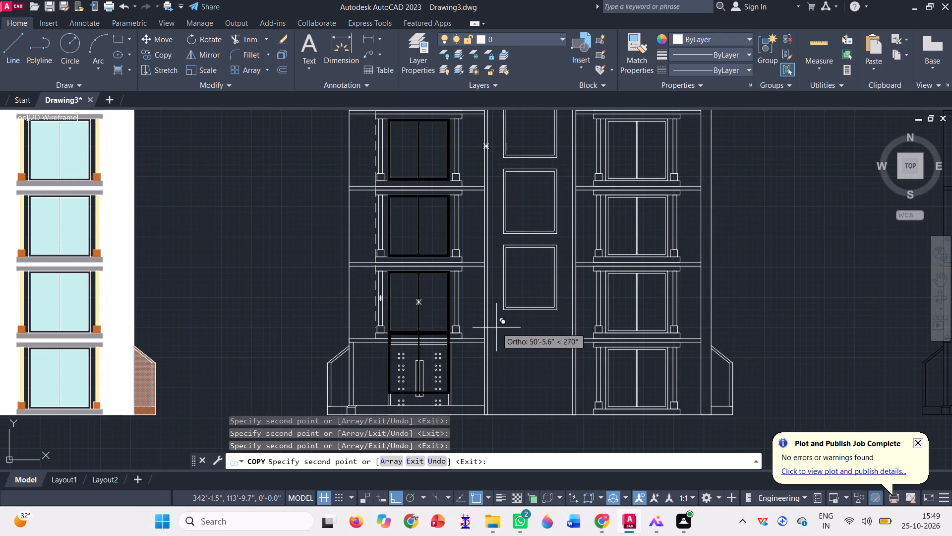
pyautogui.press('F8')
pyautogui.scroll(3, 585, 349)
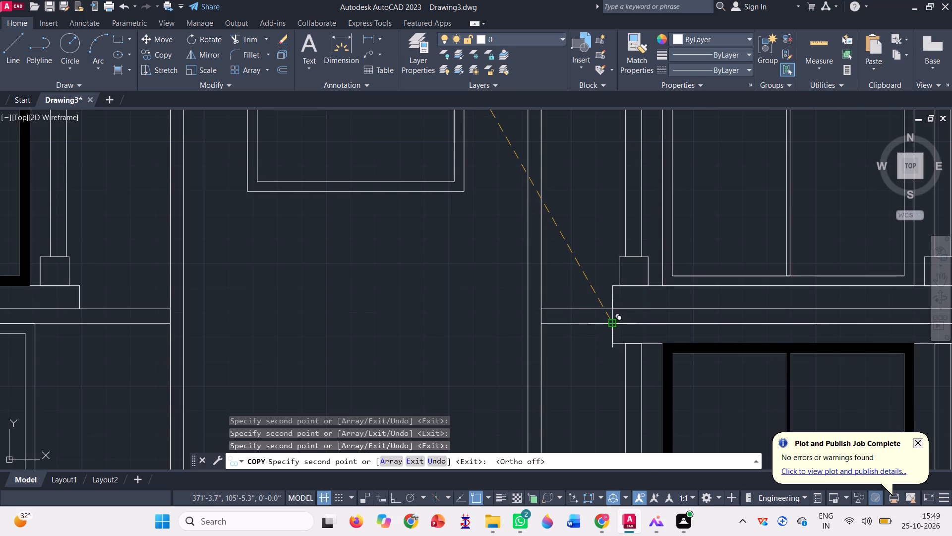
pyautogui.click(612, 324)
pyautogui.scroll(-3, 584, 349)
pyautogui.scroll(4, 602, 267)
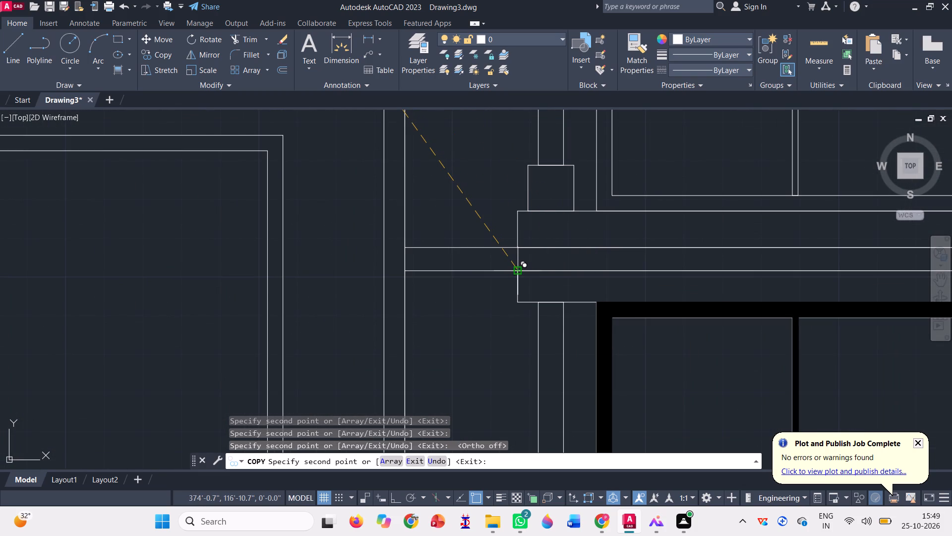
pyautogui.click(518, 271)
pyautogui.scroll(-4, 530, 328)
pyautogui.scroll(4, 527, 241)
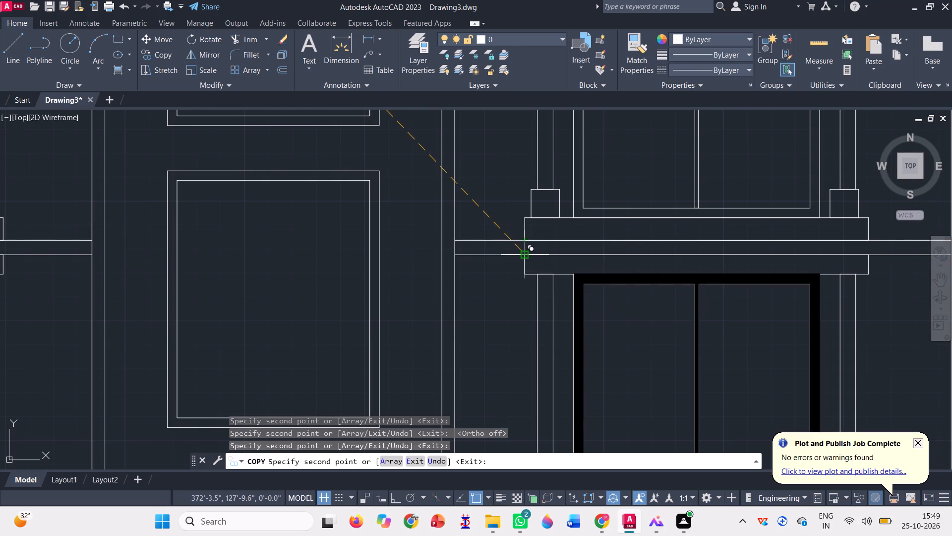
pyautogui.click(524, 255)
# Place copies of the frame and mullion hatches on the right column's upper three windows at the matching lintel corners, and end the copying.
pyautogui.scroll(-3, 525, 280)
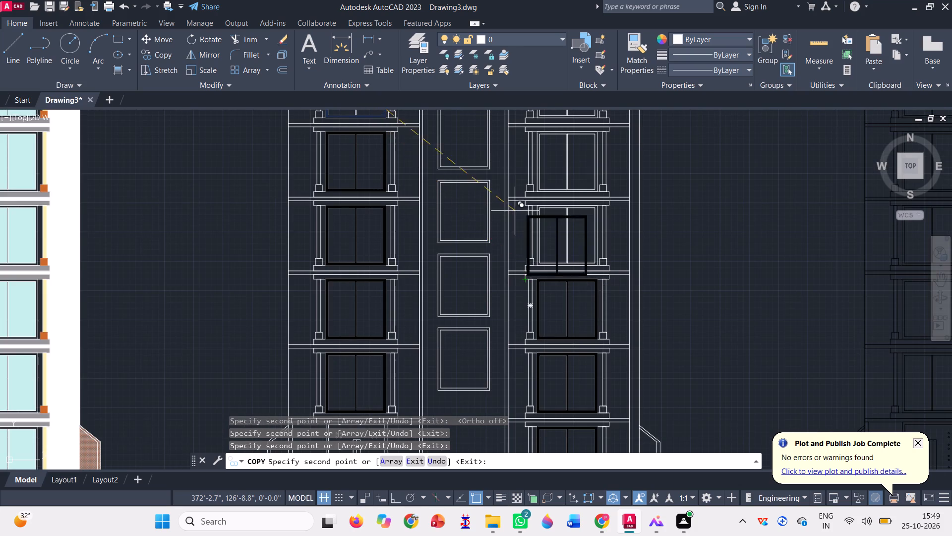
pyautogui.scroll(3, 512, 196)
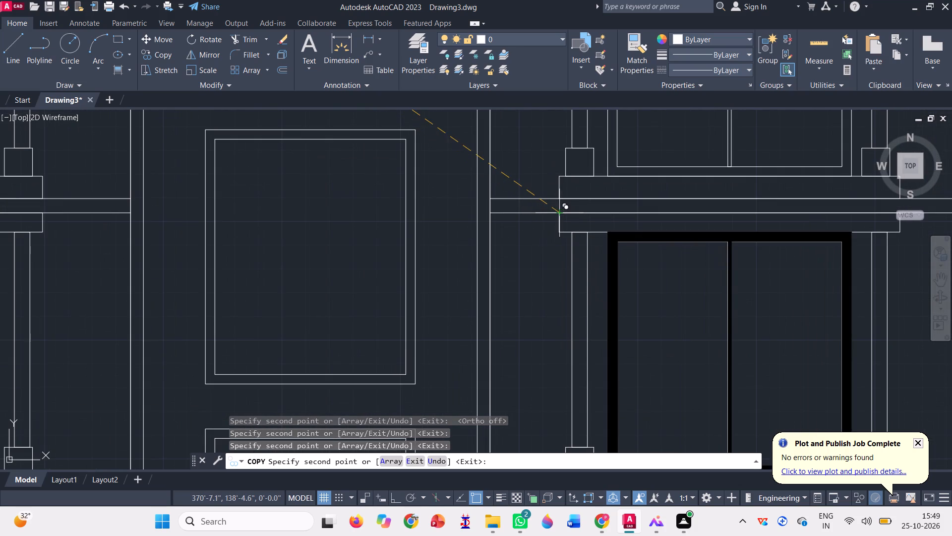
pyautogui.click(558, 213)
pyautogui.scroll(-3, 545, 235)
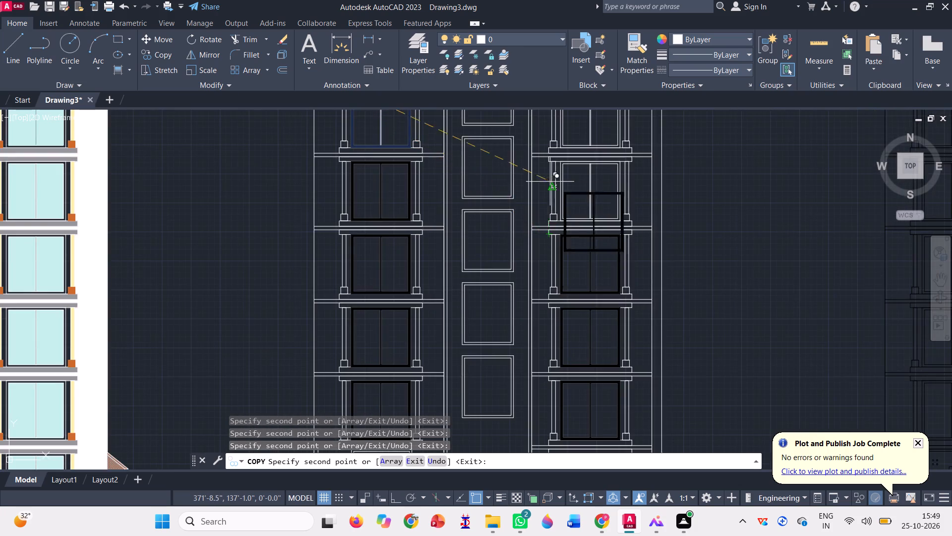
pyautogui.scroll(3, 546, 157)
pyautogui.click(546, 157)
pyautogui.scroll(-3, 561, 230)
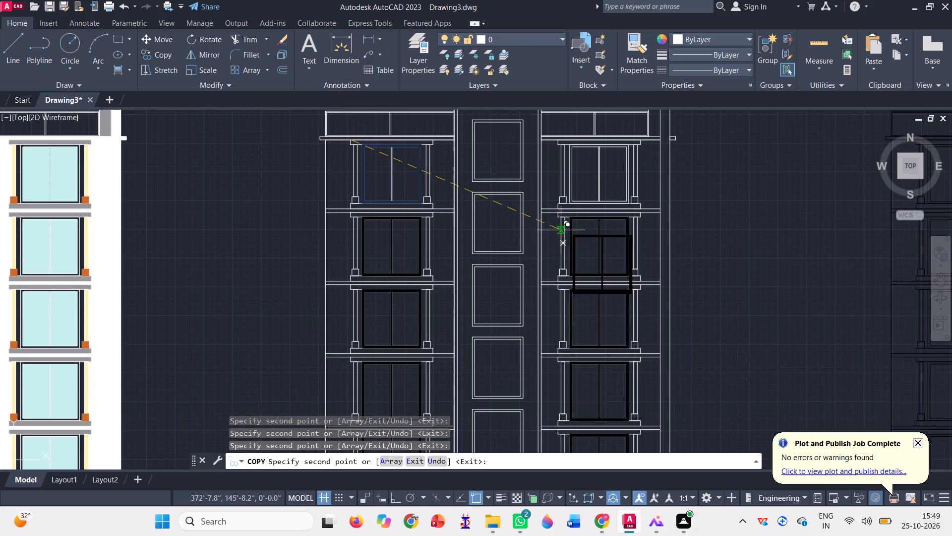
pyautogui.scroll(3, 556, 139)
pyautogui.click(556, 139)
pyautogui.scroll(-2, 551, 204)
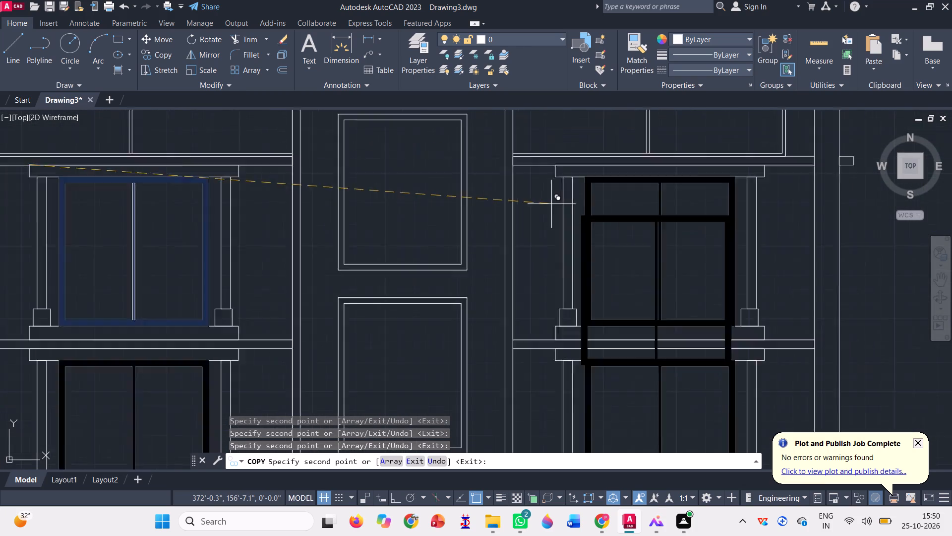
pyautogui.scroll(-1, 551, 204)
pyautogui.press('Escape')
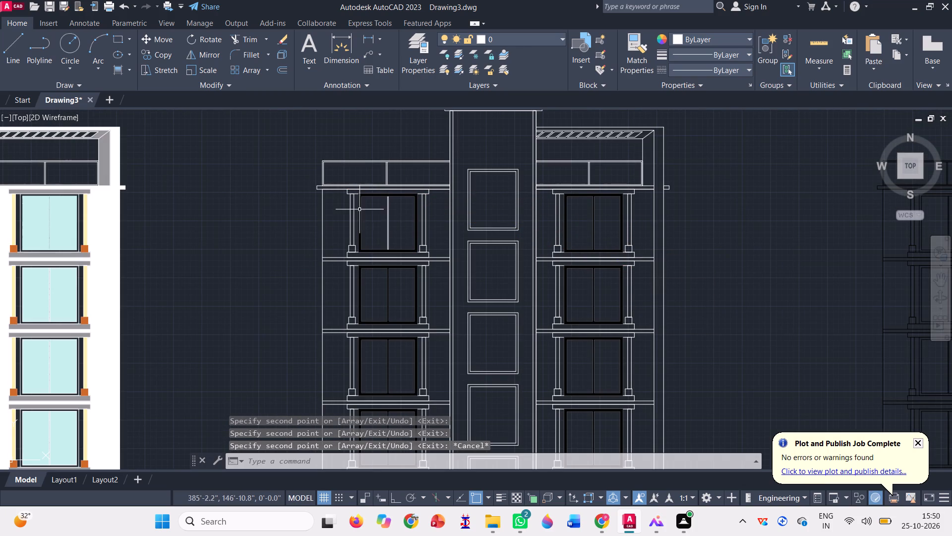
# Start a Move selection with the black frame and mullion hatches of the top two windows in the middle elevation's left column.
pyautogui.click(163, 51)
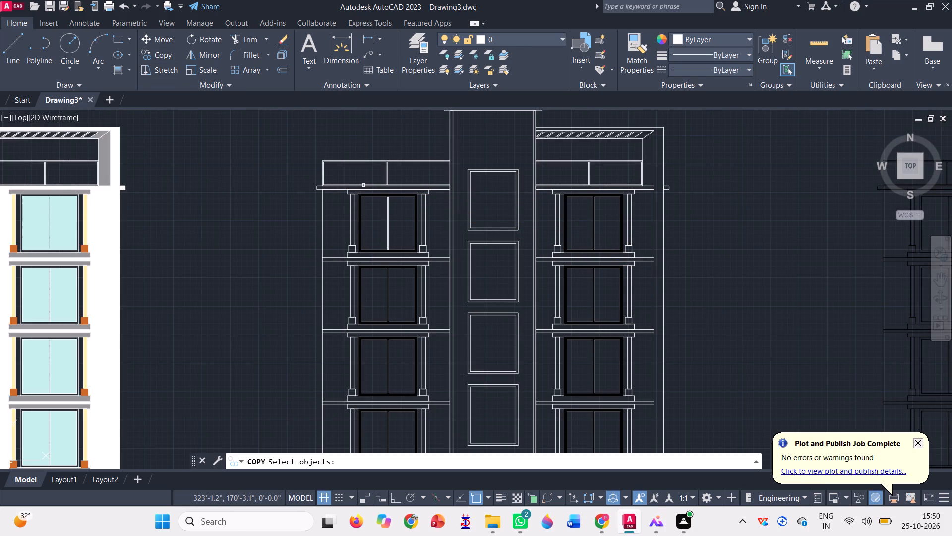
pyautogui.press('Escape')
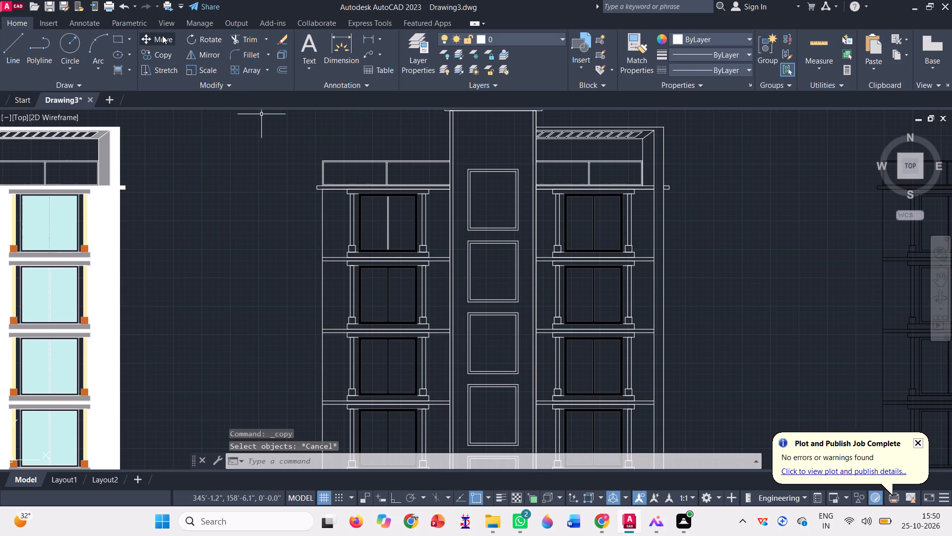
pyautogui.click(162, 35)
pyautogui.scroll(3, 364, 212)
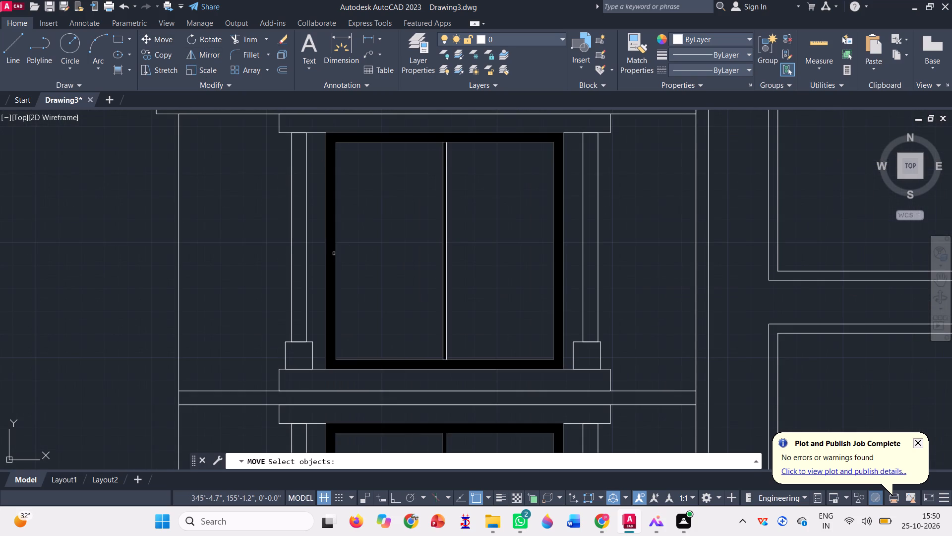
pyautogui.click(333, 254)
pyautogui.scroll(3, 455, 261)
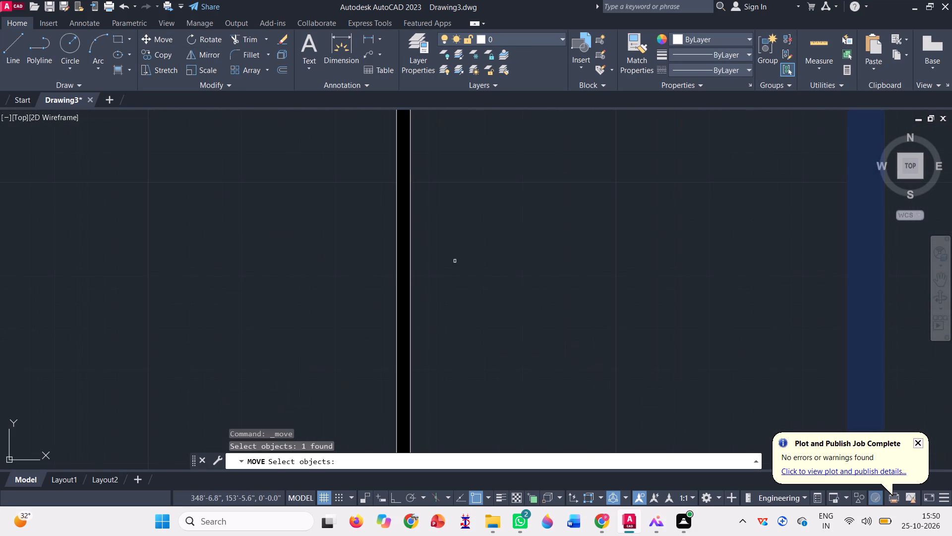
pyautogui.scroll(4, 398, 276)
pyautogui.click(400, 279)
pyautogui.scroll(-6, 399, 268)
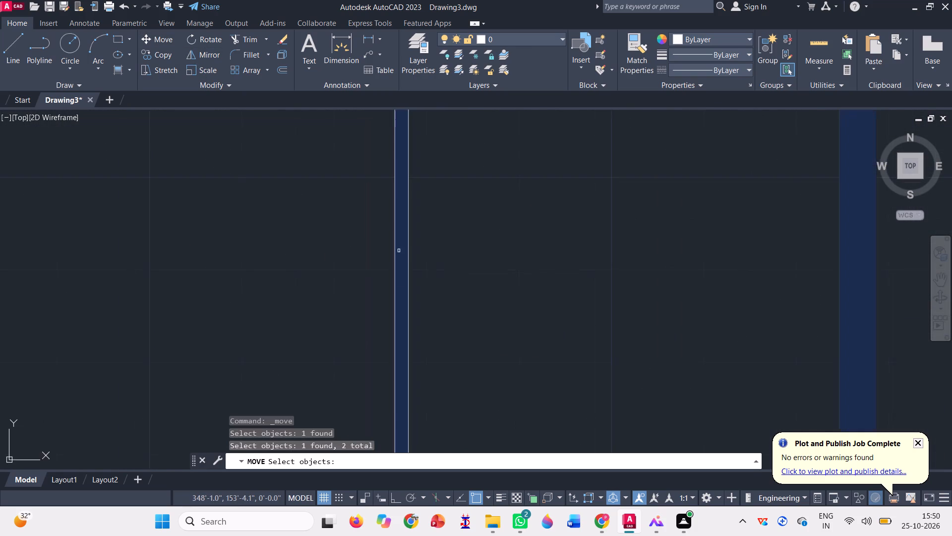
pyautogui.scroll(-4, 399, 251)
pyautogui.scroll(7, 395, 323)
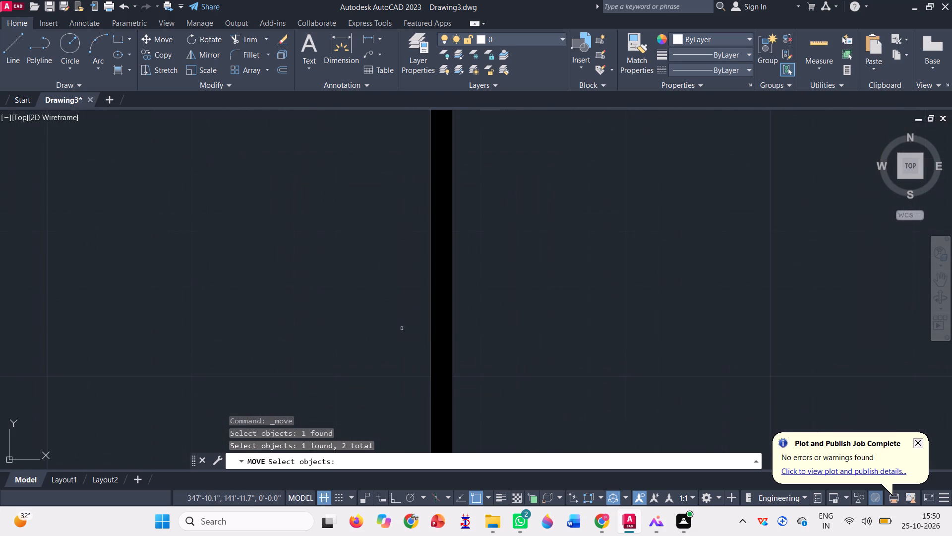
pyautogui.click(443, 331)
pyautogui.scroll(-4, 443, 331)
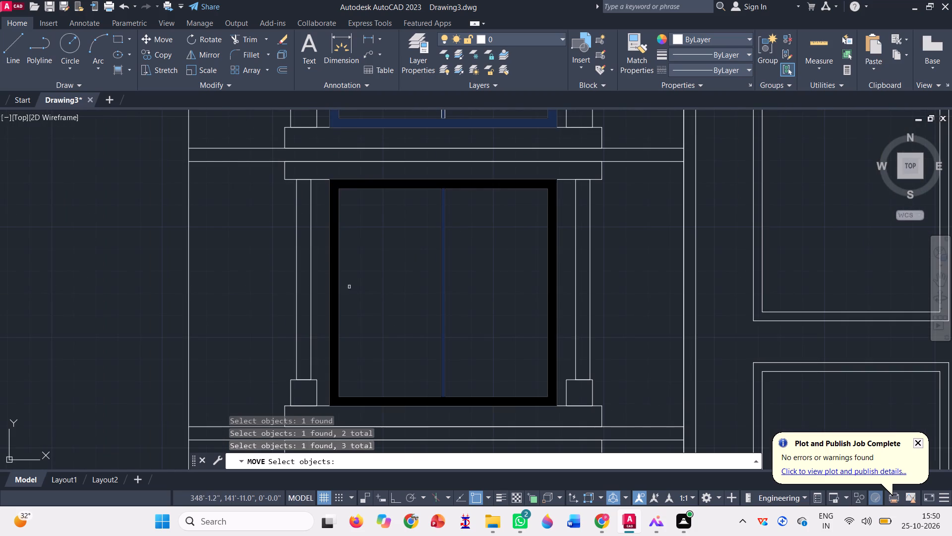
pyautogui.click(335, 271)
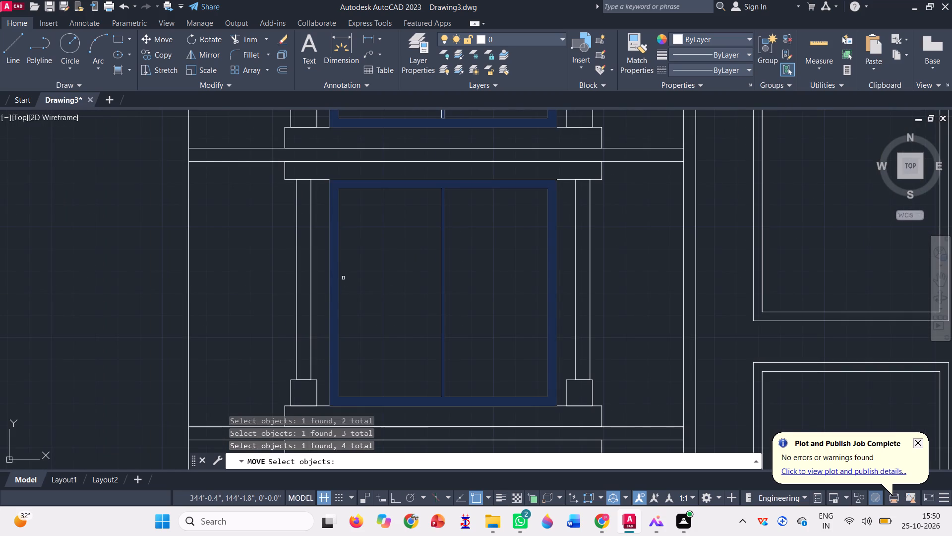
# Add the frame and mullion hatches of the left column's third and fourth windows from the top to the Move selection.
pyautogui.scroll(-4, 416, 212)
pyautogui.scroll(3, 418, 271)
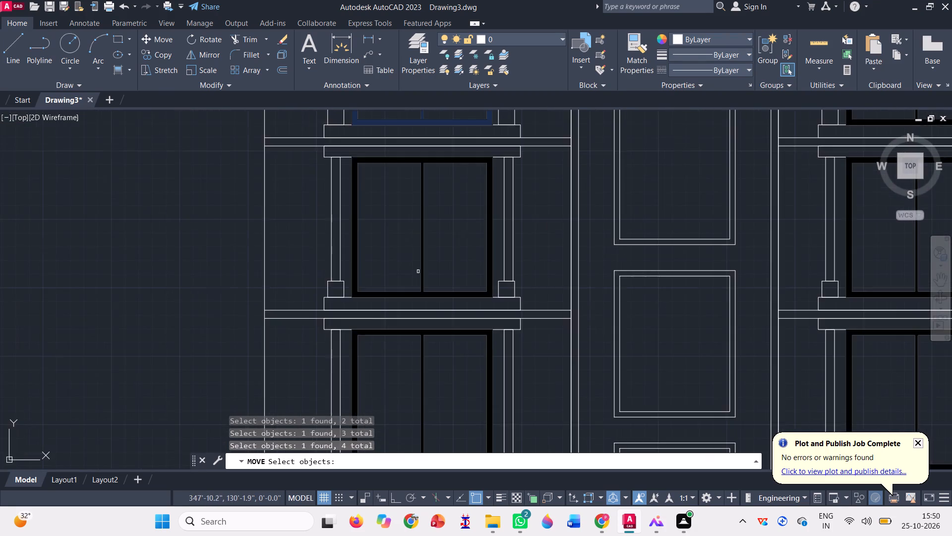
pyautogui.scroll(4, 418, 271)
pyautogui.click(428, 283)
pyautogui.scroll(-2, 429, 286)
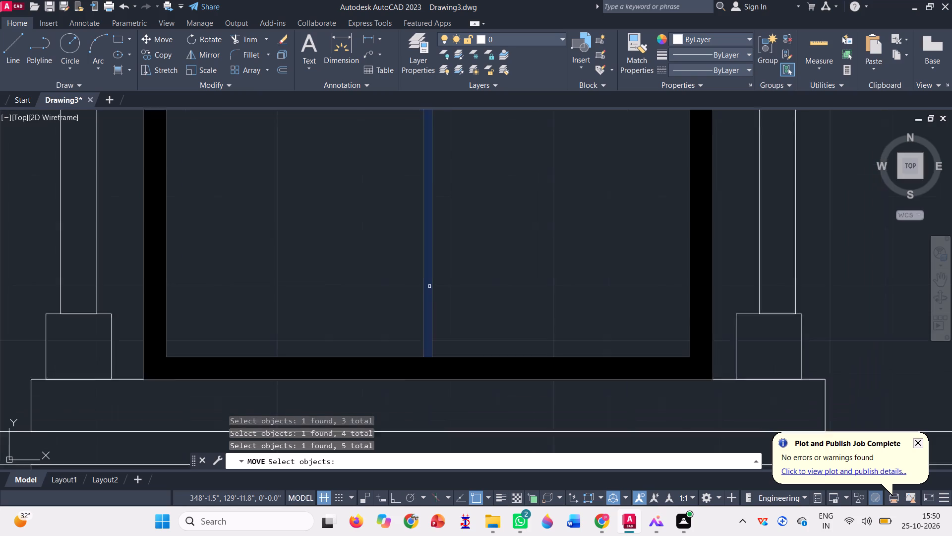
pyautogui.click(423, 338)
pyautogui.scroll(-2, 394, 267)
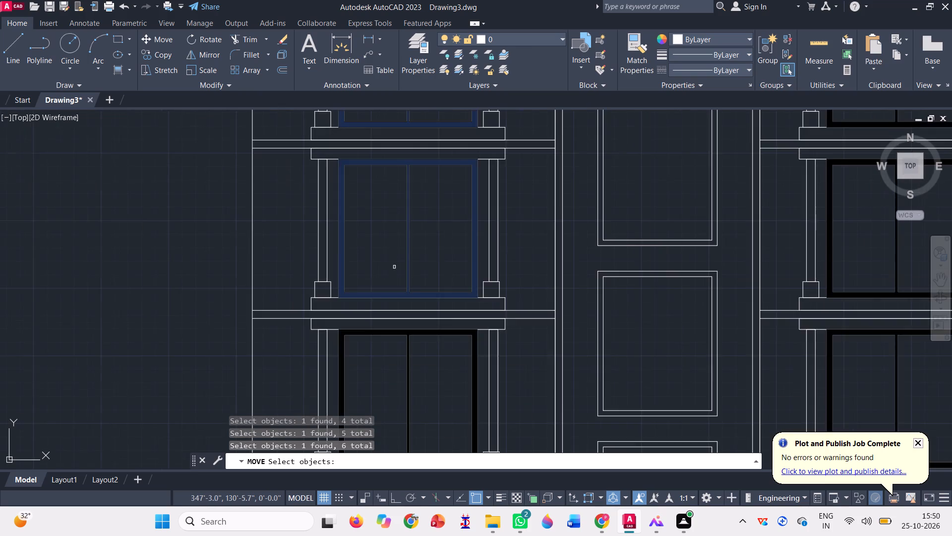
pyautogui.scroll(-2, 394, 264)
pyautogui.scroll(3, 415, 327)
pyautogui.scroll(4, 344, 309)
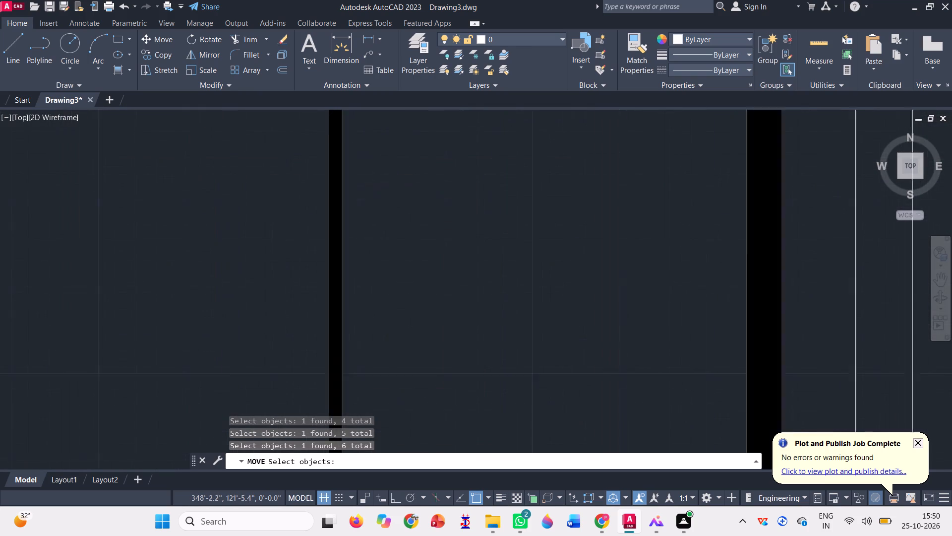
pyautogui.scroll(2, 344, 308)
pyautogui.click(306, 314)
pyautogui.scroll(-3, 314, 314)
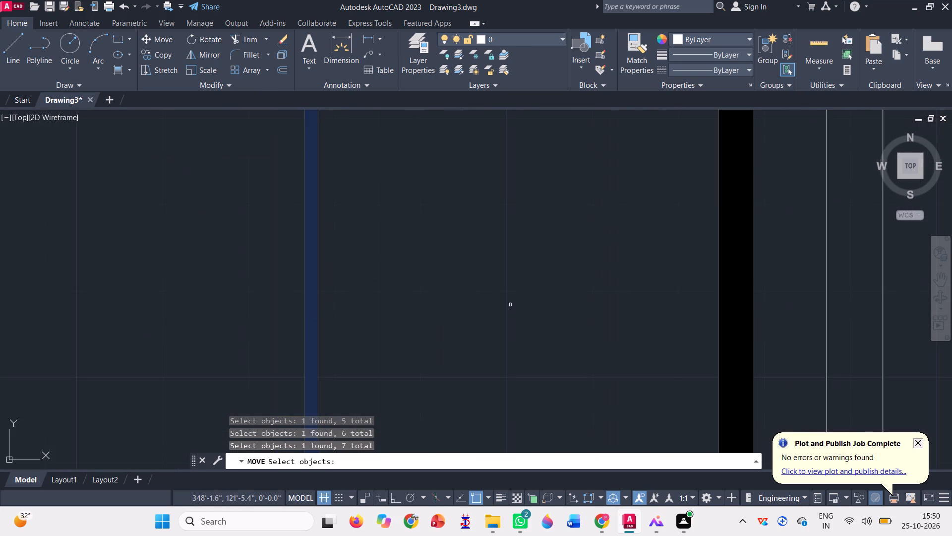
pyautogui.click(736, 259)
# Add the mullion and frame hatches of the left column's fifth window from the top to the Move selection.
pyautogui.scroll(-3, 390, 251)
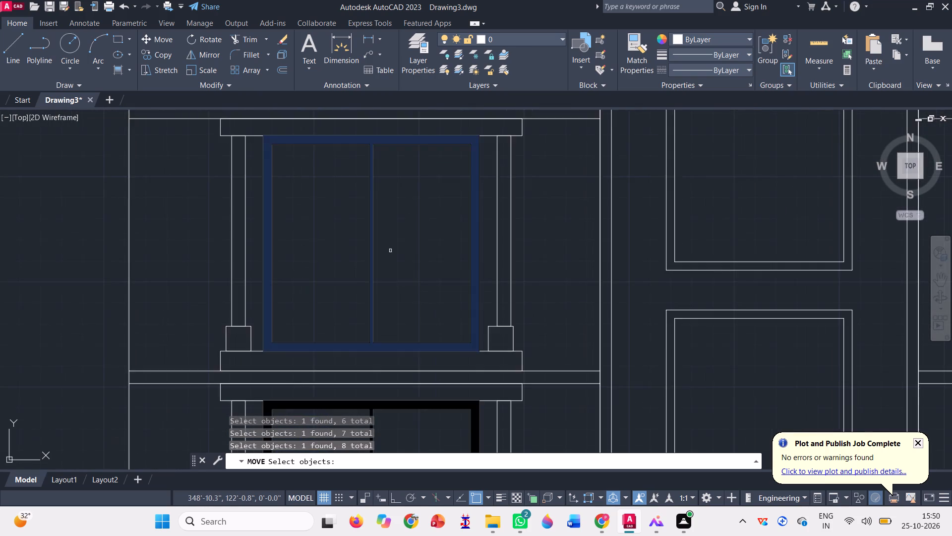
pyautogui.scroll(-2, 390, 251)
pyautogui.scroll(3, 359, 350)
pyautogui.scroll(4, 456, 323)
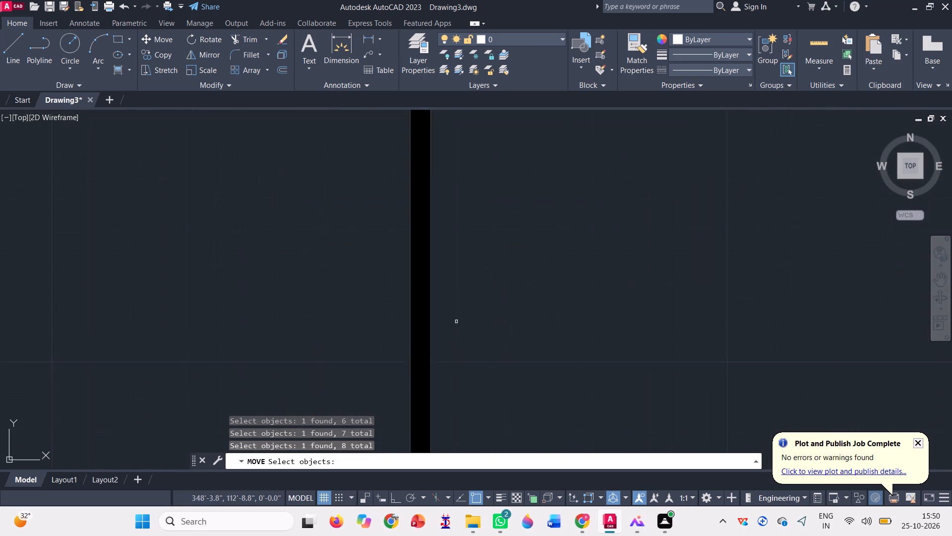
pyautogui.click(403, 335)
pyautogui.scroll(-2, 346, 316)
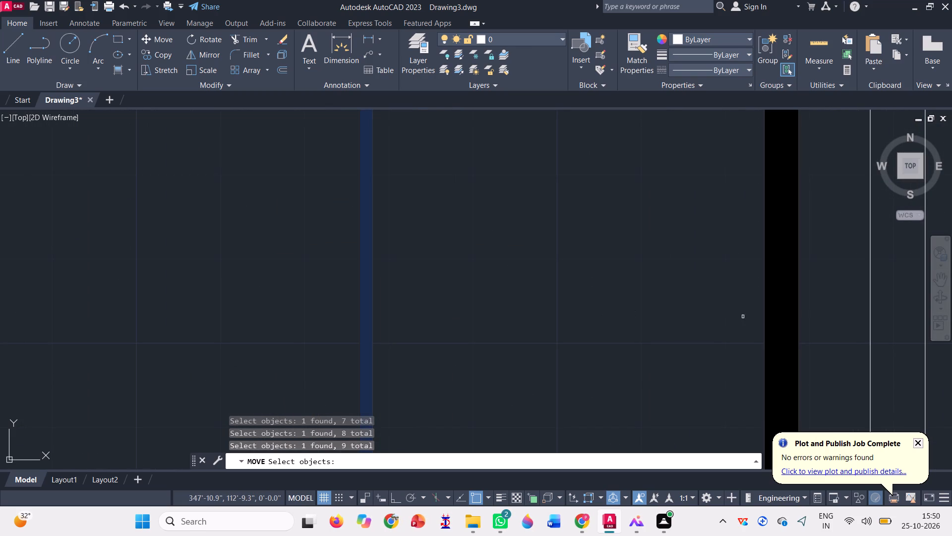
pyautogui.click(782, 299)
# Add the frame and mullion hatches of the right column's lowest two windows to the Move selection.
pyautogui.scroll(-6, 359, 307)
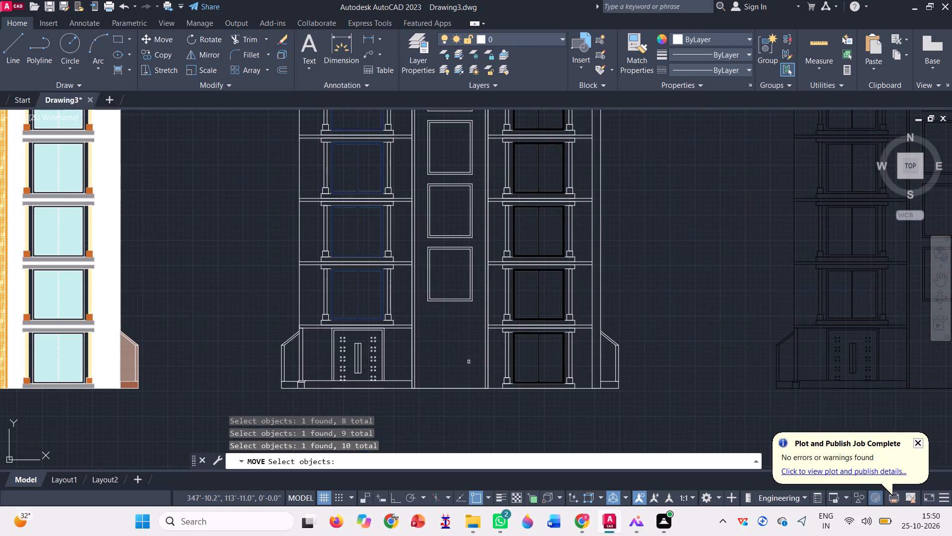
pyautogui.scroll(7, 517, 372)
pyautogui.click(408, 323)
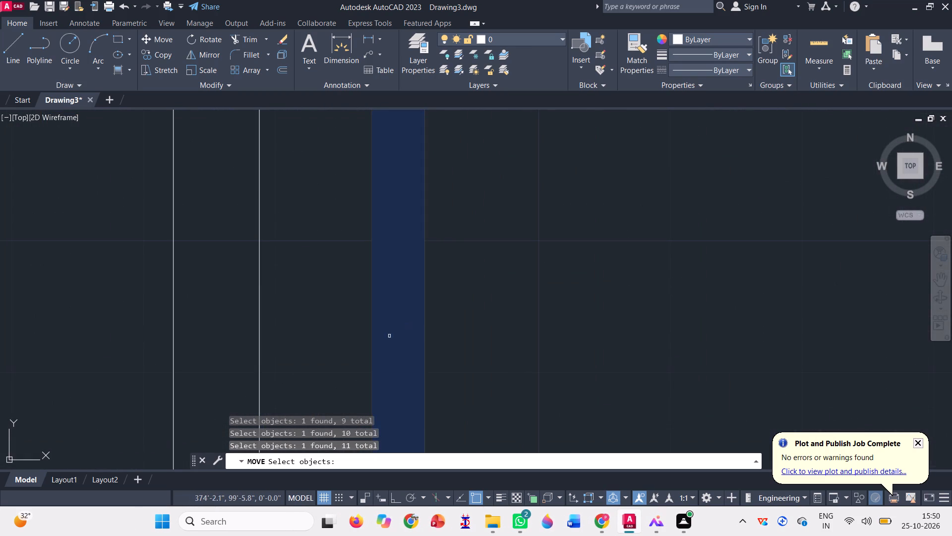
pyautogui.scroll(-5, 456, 296)
pyautogui.scroll(3, 522, 304)
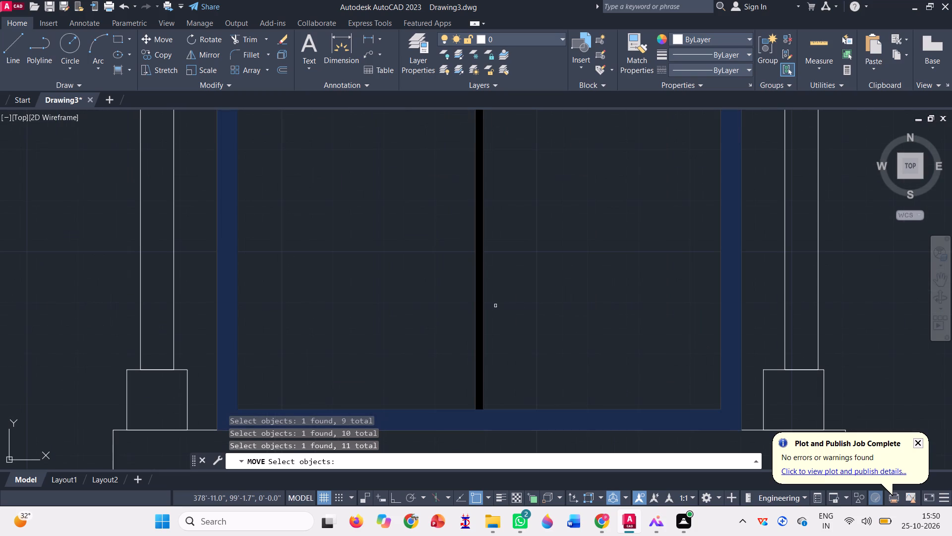
pyautogui.click(479, 310)
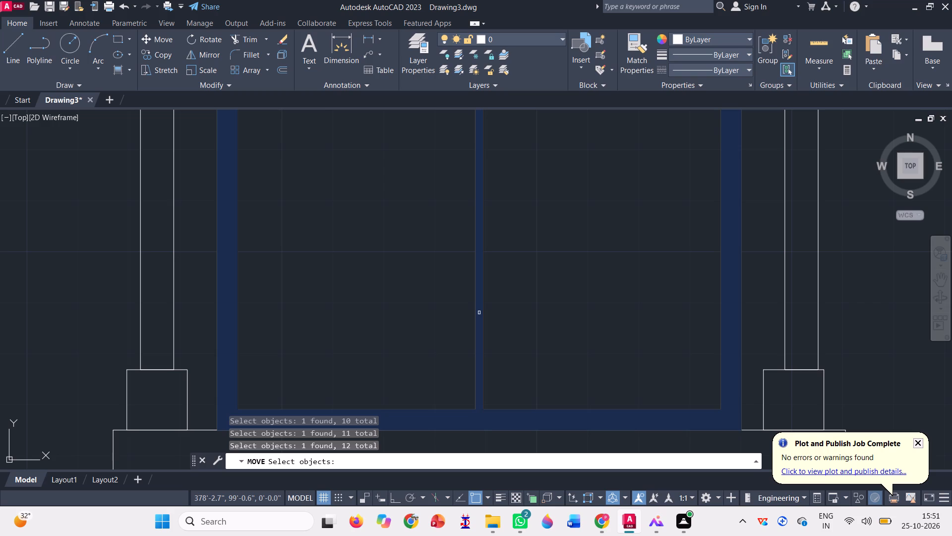
pyautogui.scroll(-2, 479, 311)
pyautogui.scroll(-3, 444, 365)
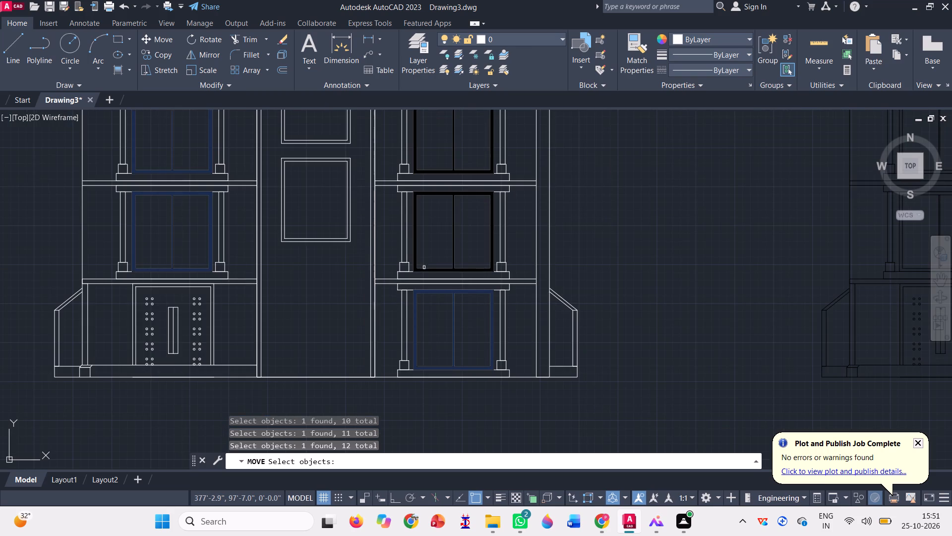
pyautogui.scroll(4, 429, 266)
pyautogui.scroll(3, 631, 287)
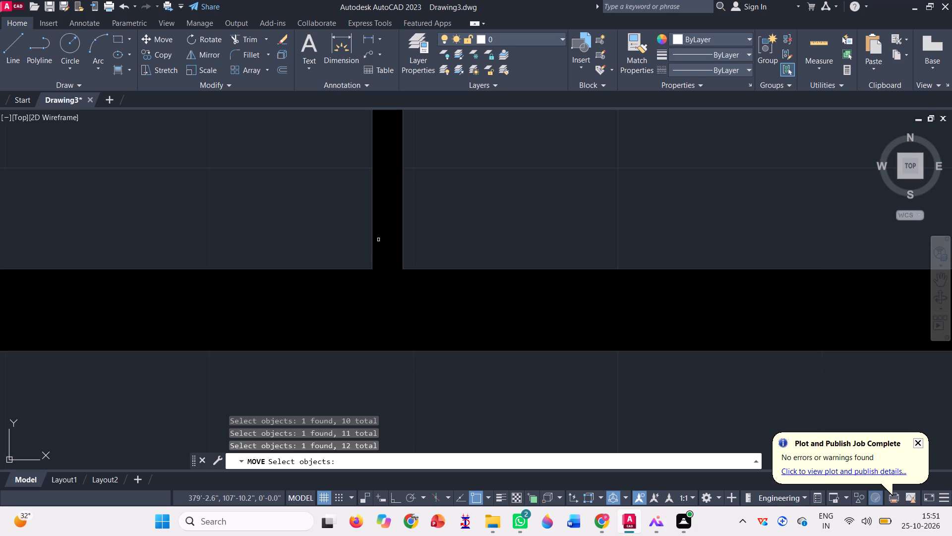
pyautogui.click(385, 233)
pyautogui.click(410, 309)
# Add the frame and mullion hatches of the right column's third and fourth windows from the bottom to the Move selection.
pyautogui.scroll(-7, 416, 353)
pyautogui.scroll(4, 406, 255)
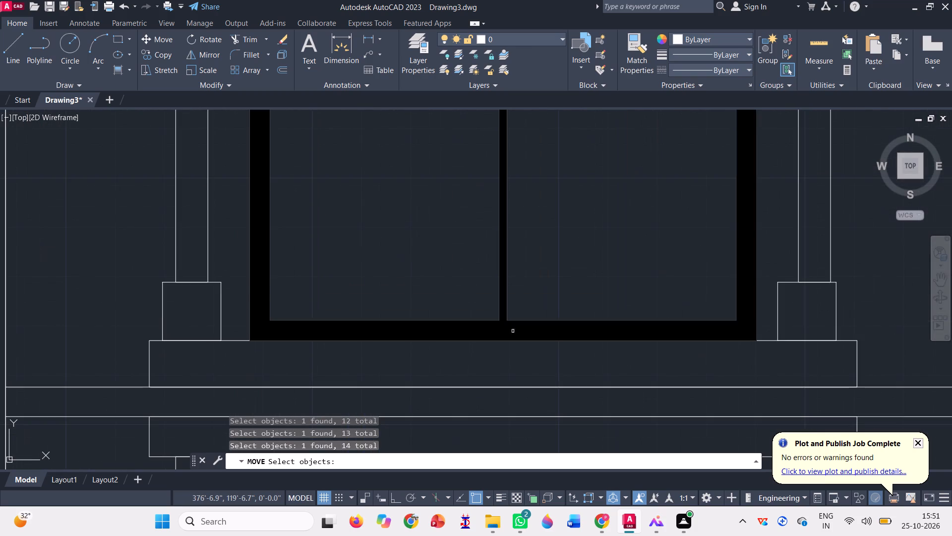
pyautogui.scroll(3, 522, 337)
pyautogui.click(424, 296)
pyautogui.click(441, 234)
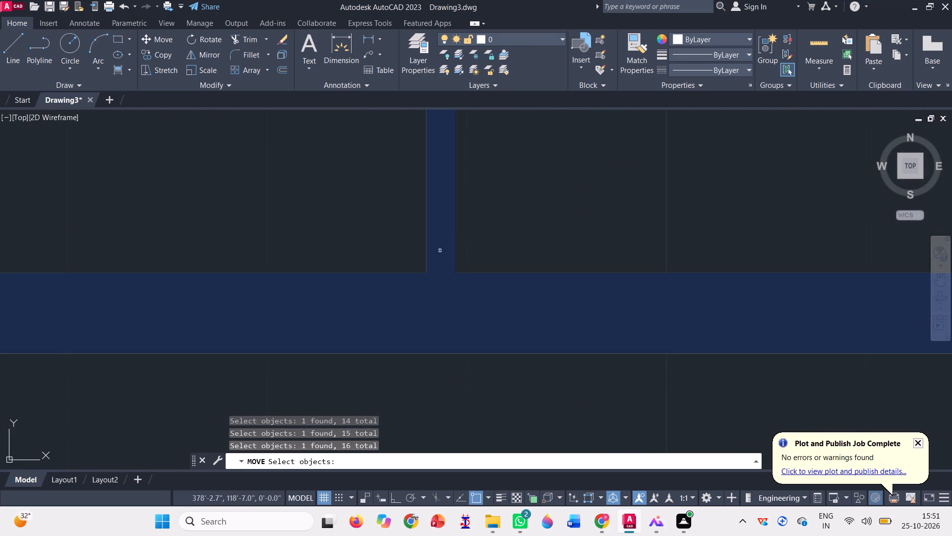
pyautogui.scroll(-7, 478, 403)
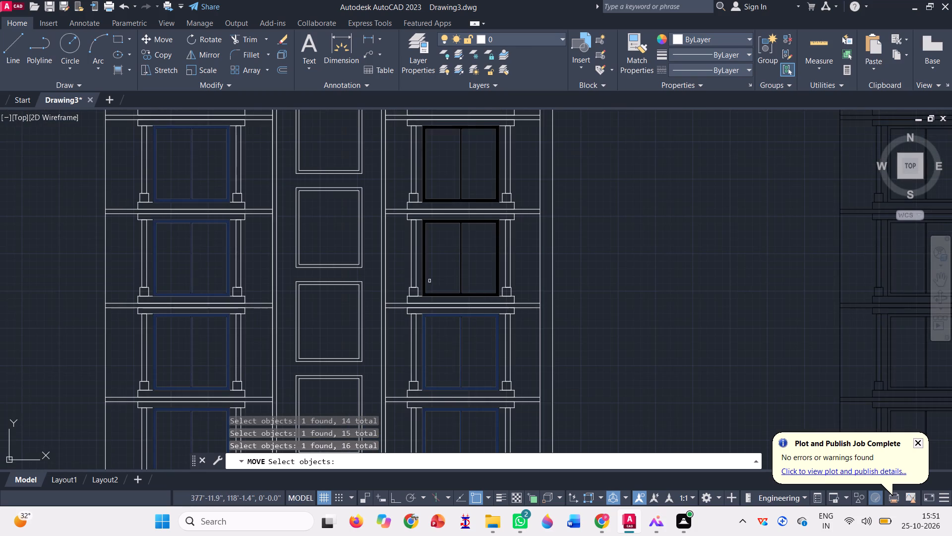
pyautogui.scroll(3, 429, 276)
pyautogui.scroll(4, 539, 355)
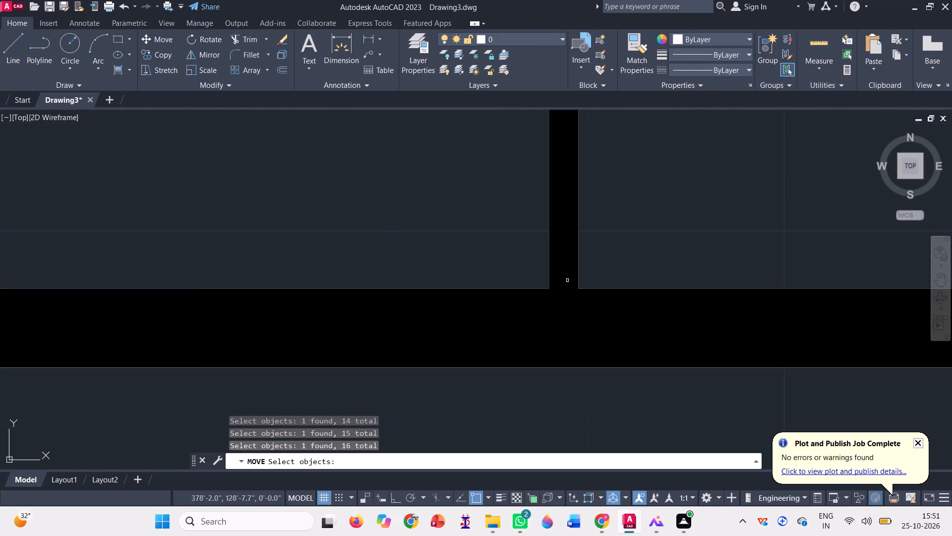
pyautogui.click(567, 280)
pyautogui.click(562, 318)
# Add the mullion and frame hatches of the right column's top two windows and finish the Move selection.
pyautogui.scroll(-5, 498, 400)
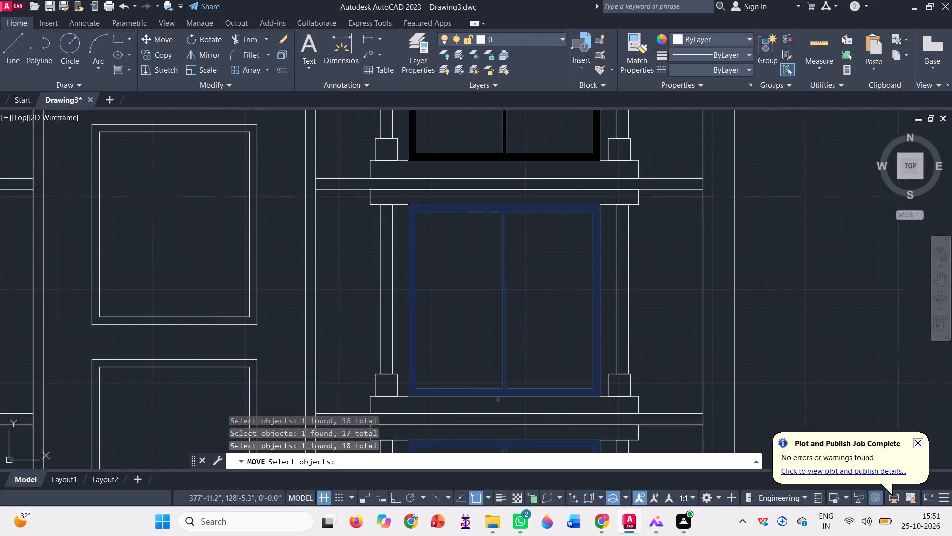
pyautogui.scroll(-1, 498, 400)
pyautogui.scroll(3, 454, 210)
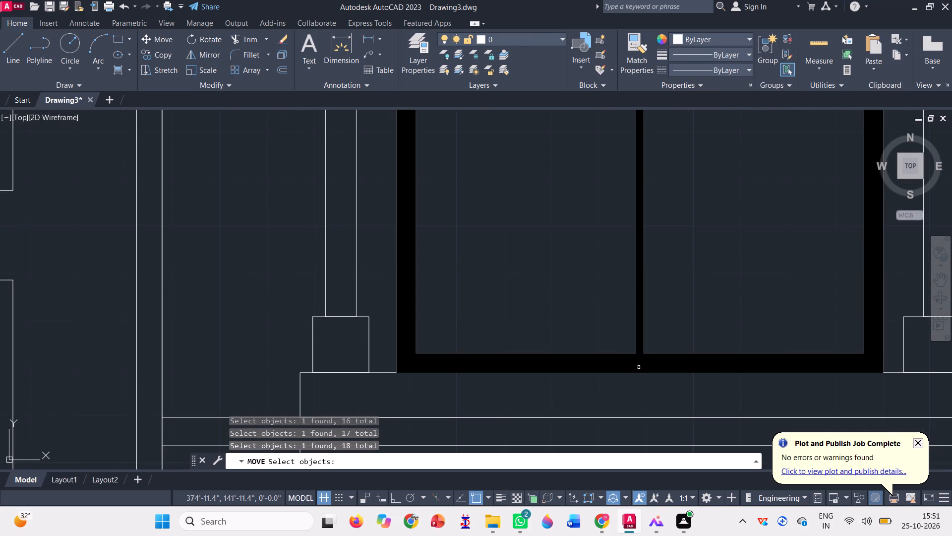
pyautogui.scroll(3, 640, 366)
pyautogui.click(627, 299)
pyautogui.click(626, 356)
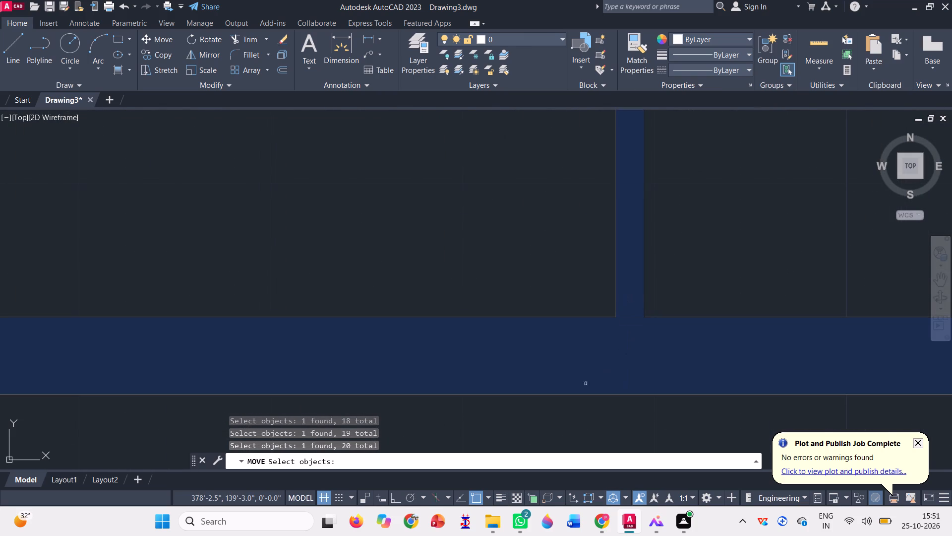
pyautogui.scroll(-7, 543, 409)
pyautogui.scroll(3, 547, 302)
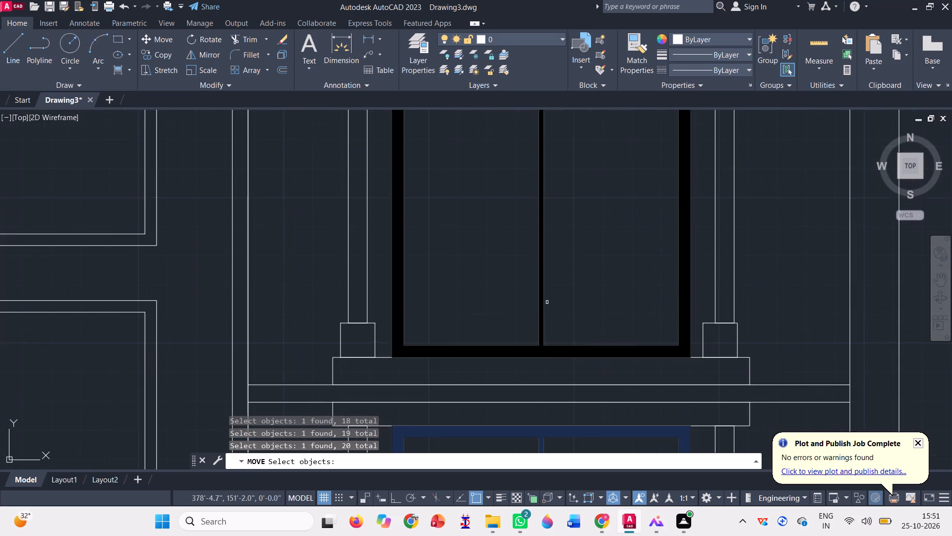
pyautogui.scroll(4, 539, 330)
pyautogui.click(539, 335)
pyautogui.scroll(-3, 519, 292)
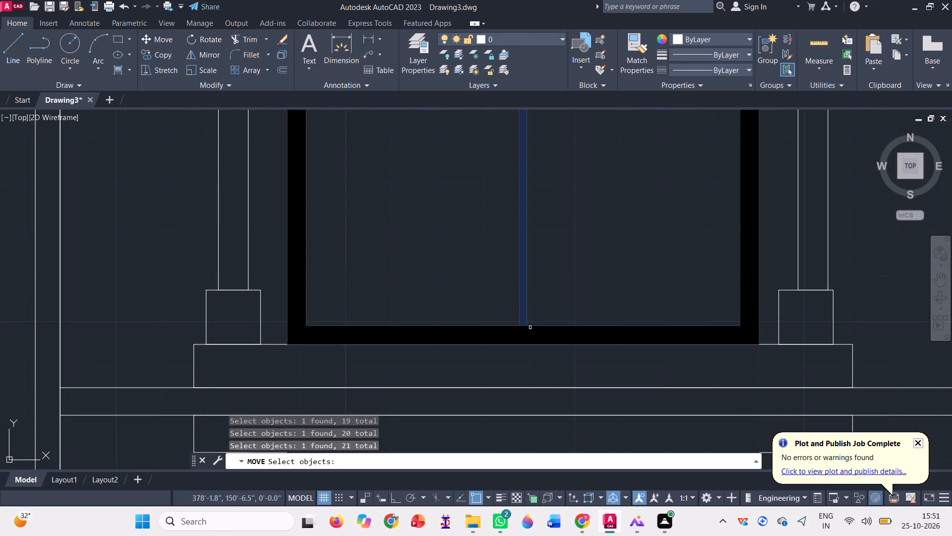
pyautogui.click(531, 342)
pyautogui.scroll(-6, 538, 314)
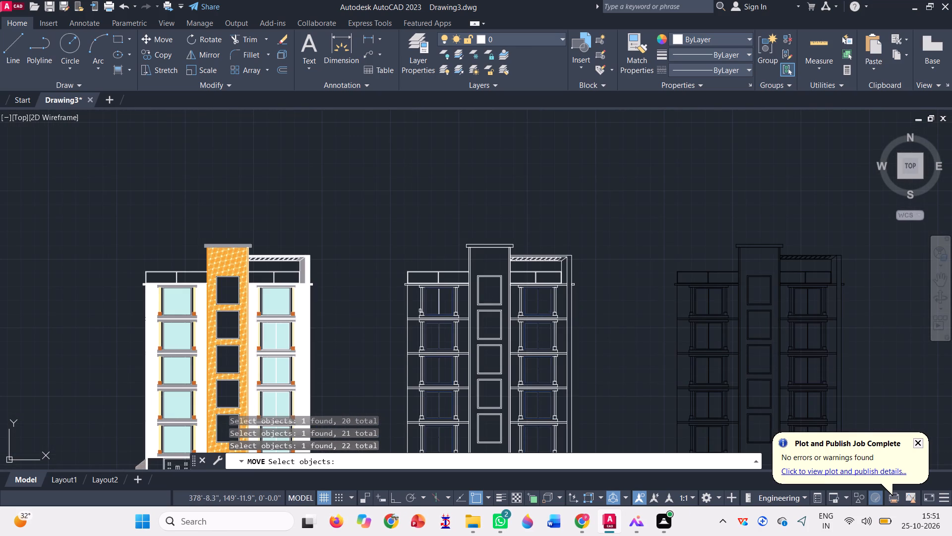
pyautogui.scroll(-3, 437, 293)
pyautogui.press('space')
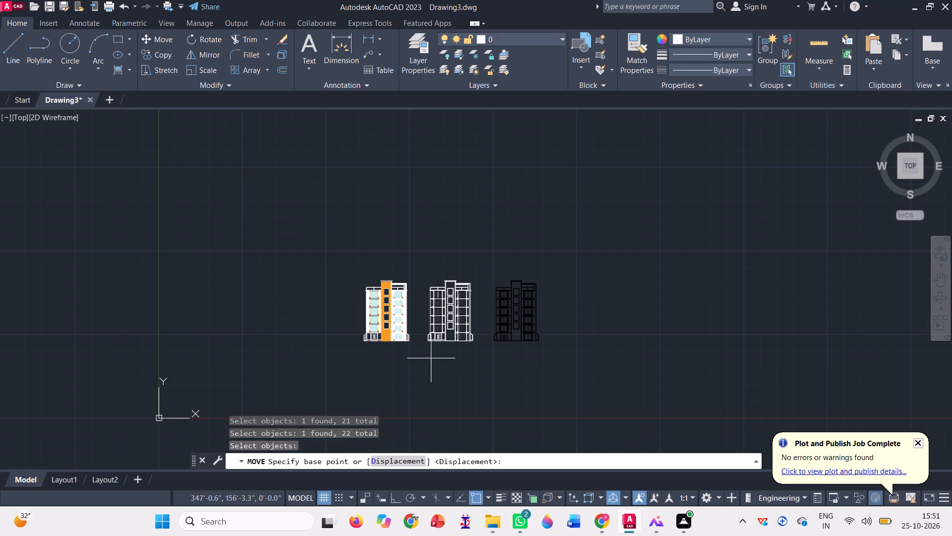
# Move the selected frame and mullion hatches from the middle elevation's bottom-right wall corner onto the matching corner of the coloured elevation.
pyautogui.scroll(3, 450, 347)
pyautogui.scroll(3, 514, 310)
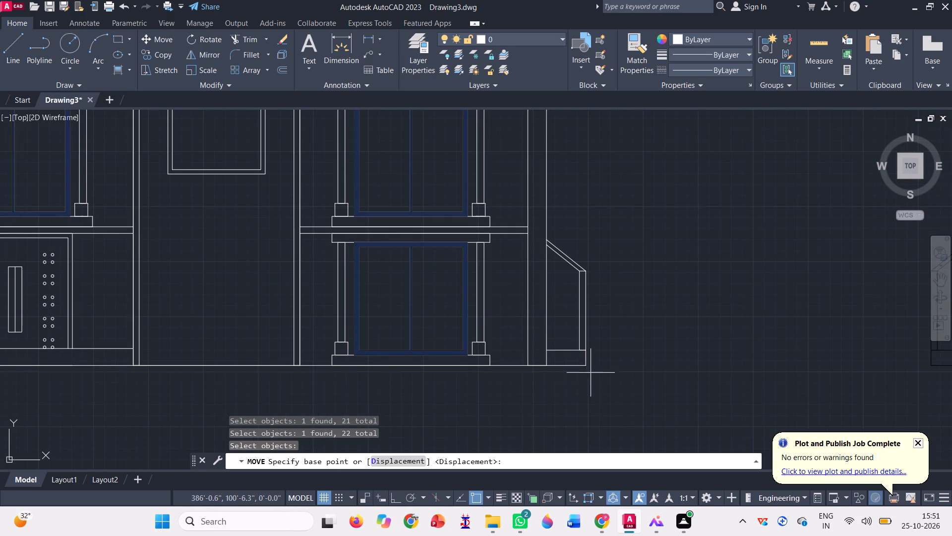
pyautogui.click(584, 367)
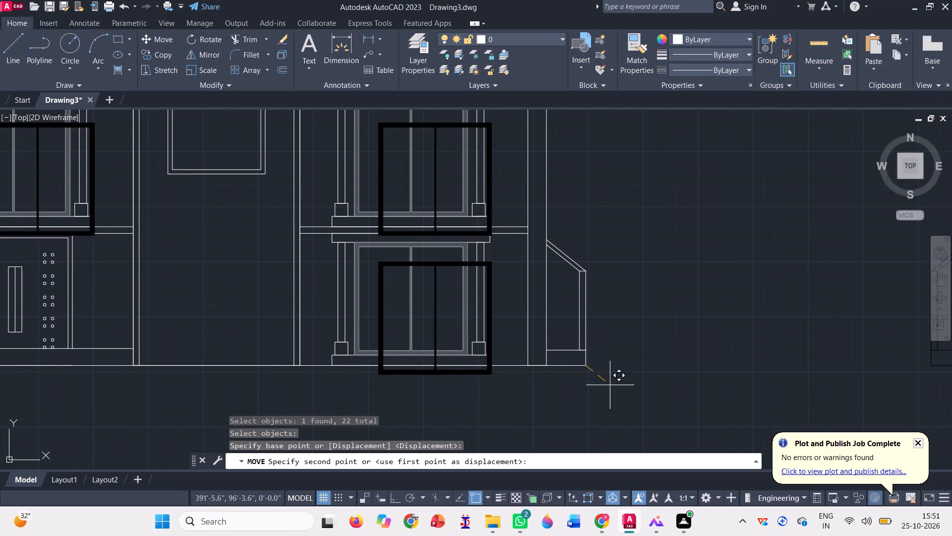
pyautogui.scroll(-3, 612, 385)
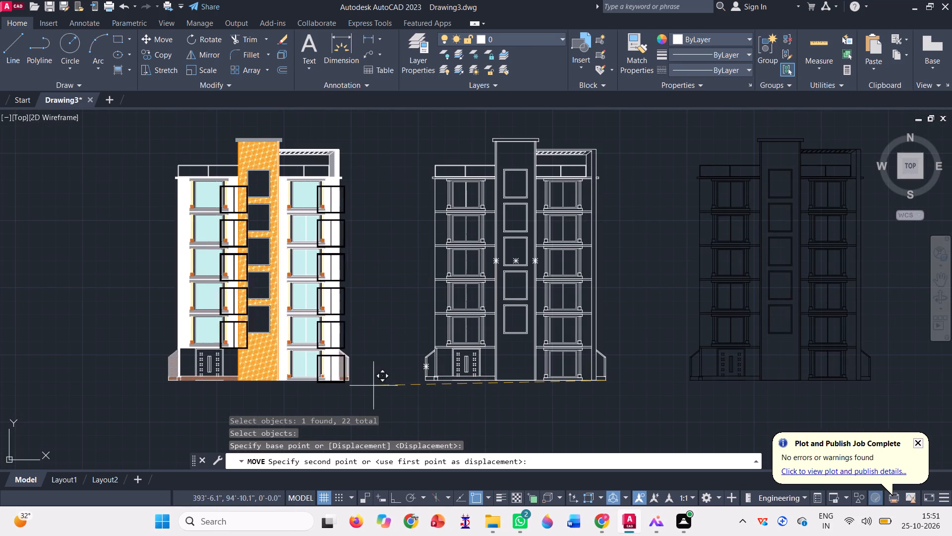
pyautogui.scroll(4, 353, 389)
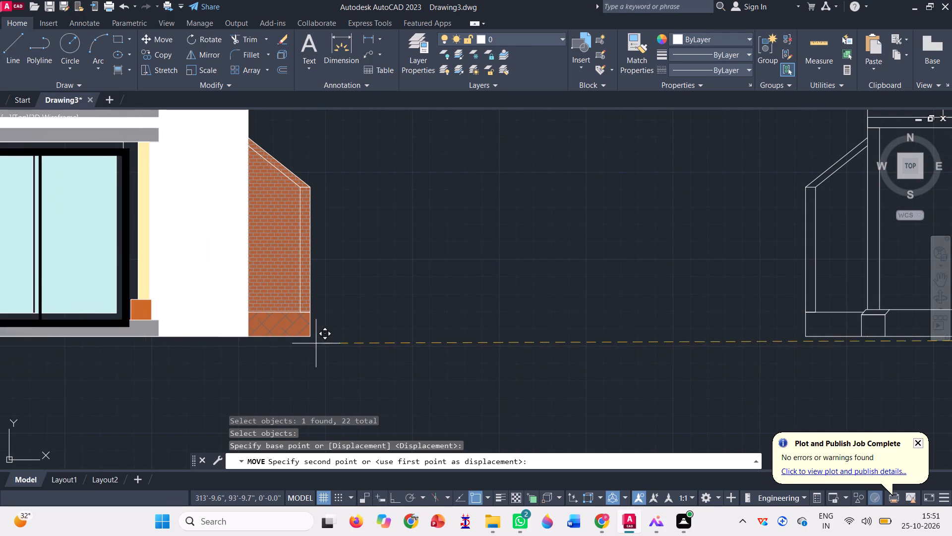
pyautogui.click(307, 338)
pyautogui.scroll(-4, 423, 365)
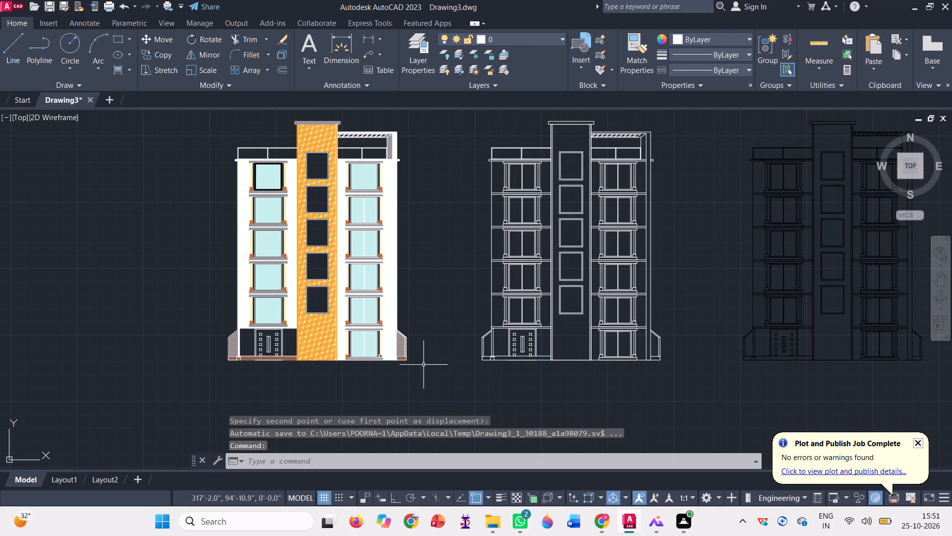
# Delete the pale blue glass hatch covering all the windows of the coloured elevation.
pyautogui.scroll(3, 265, 262)
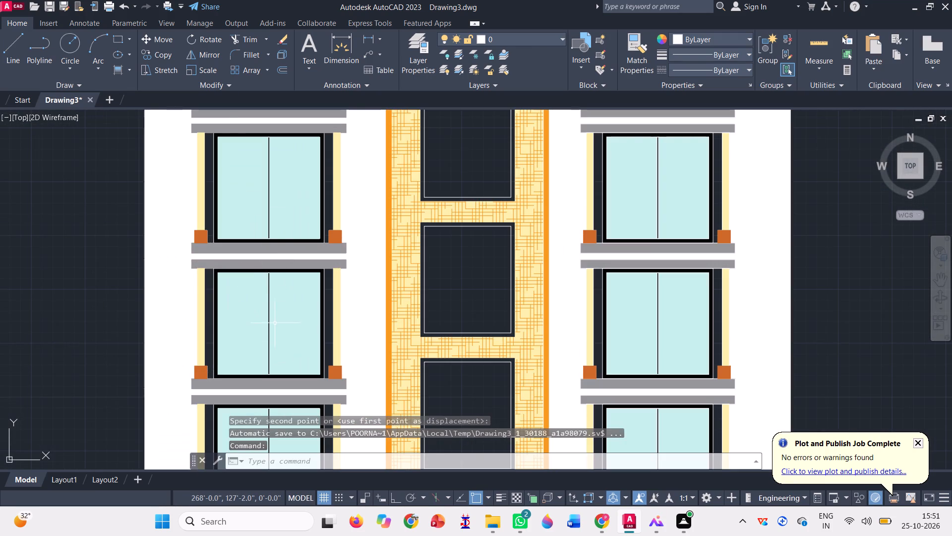
pyautogui.scroll(-2, 275, 322)
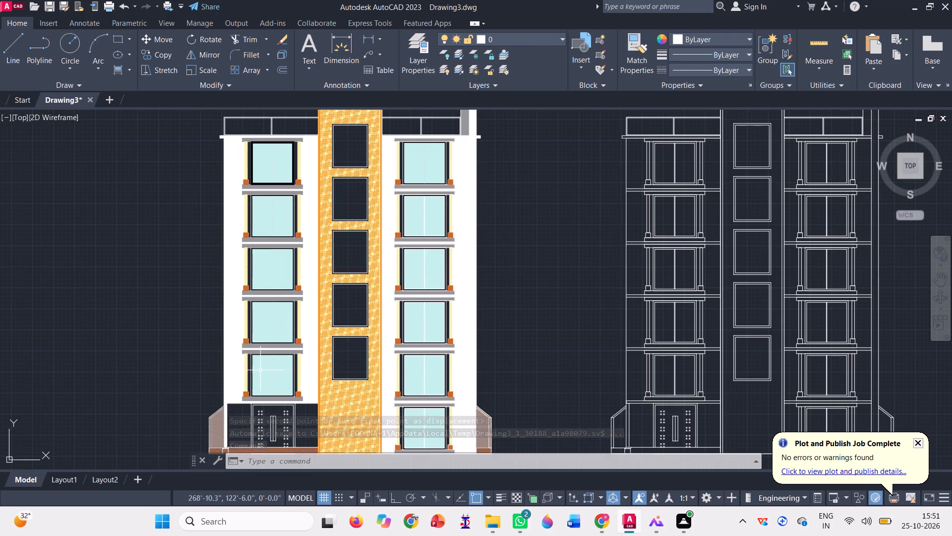
pyautogui.click(260, 370)
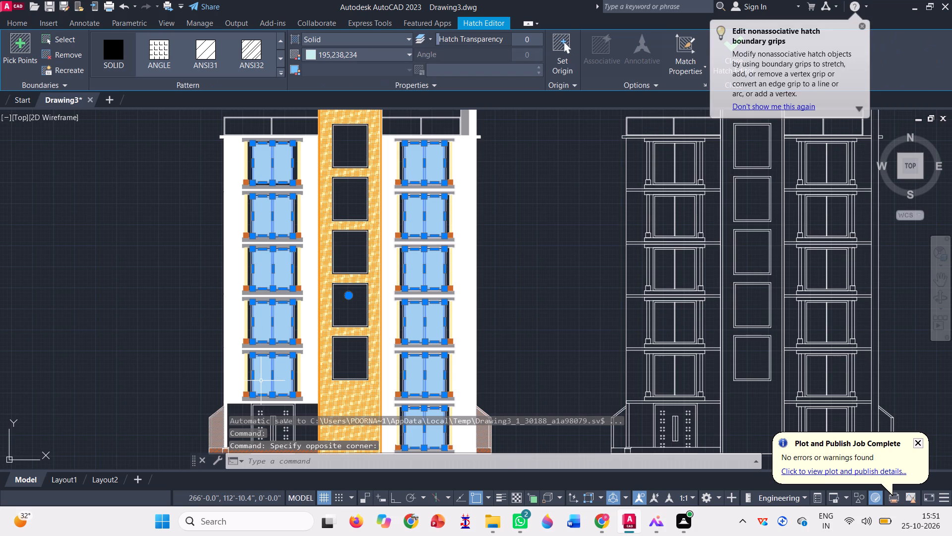
pyautogui.press('Delete')
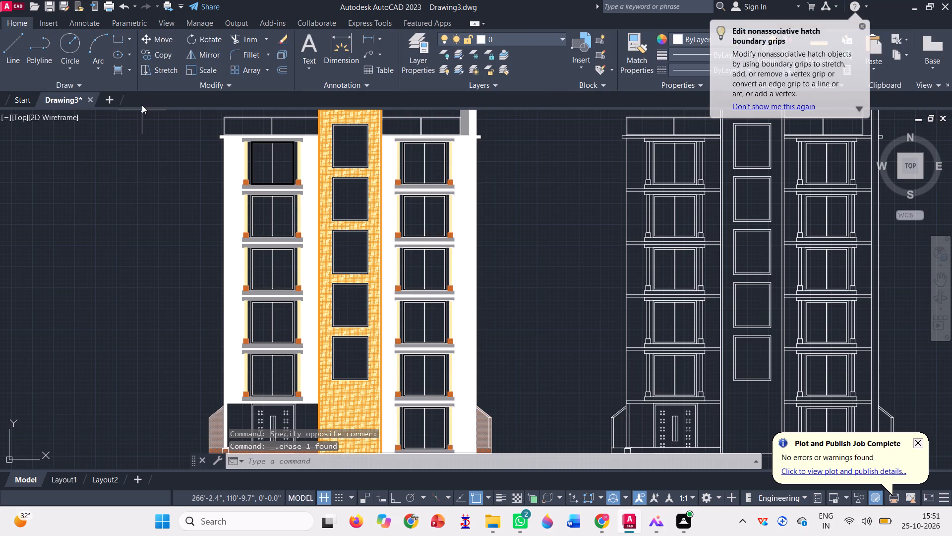
# Start a new Solid hatch in colour 195,238,234 and fill both glass panes of the left column's top window on the coloured elevation.
pyautogui.click(115, 71)
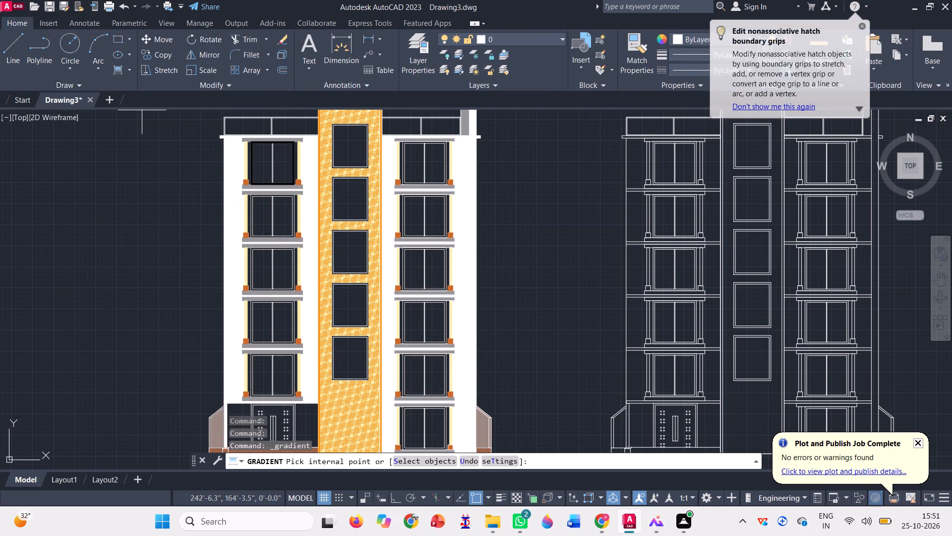
pyautogui.scroll(2, 228, 408)
pyautogui.scroll(7, 282, 353)
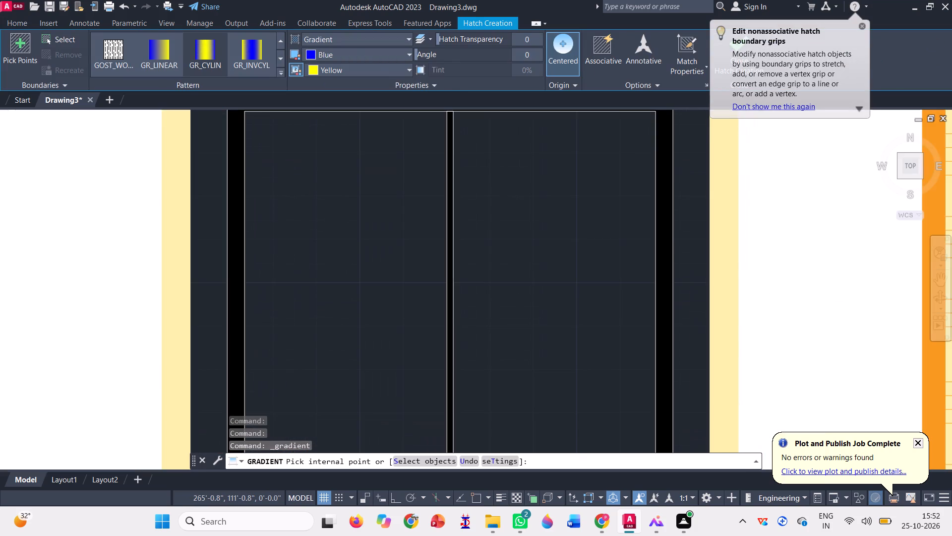
pyautogui.scroll(-5, 279, 398)
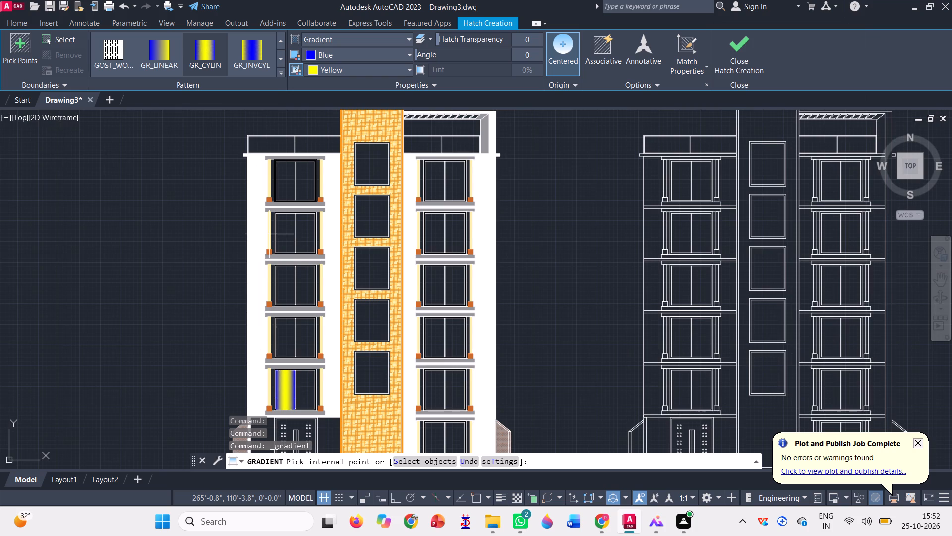
pyautogui.scroll(3, 201, 31)
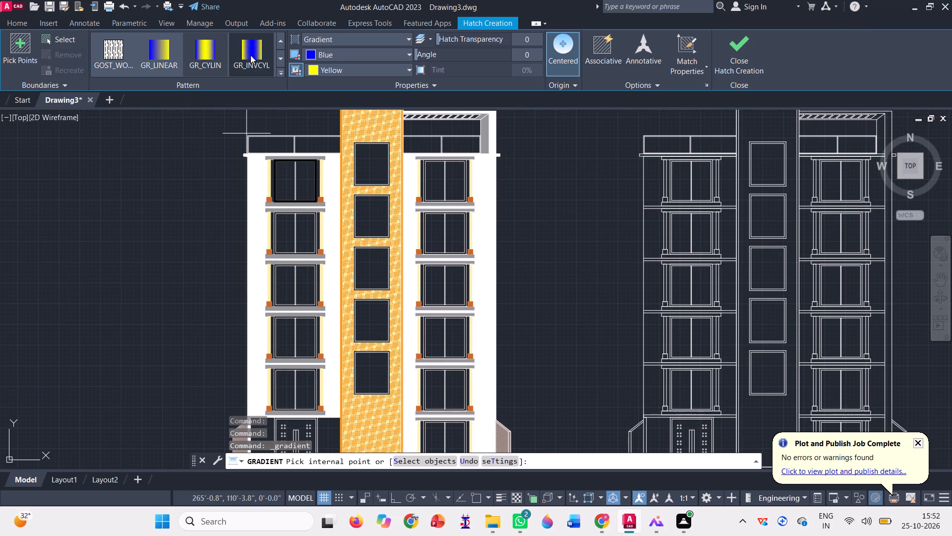
pyautogui.scroll(11, 229, 56)
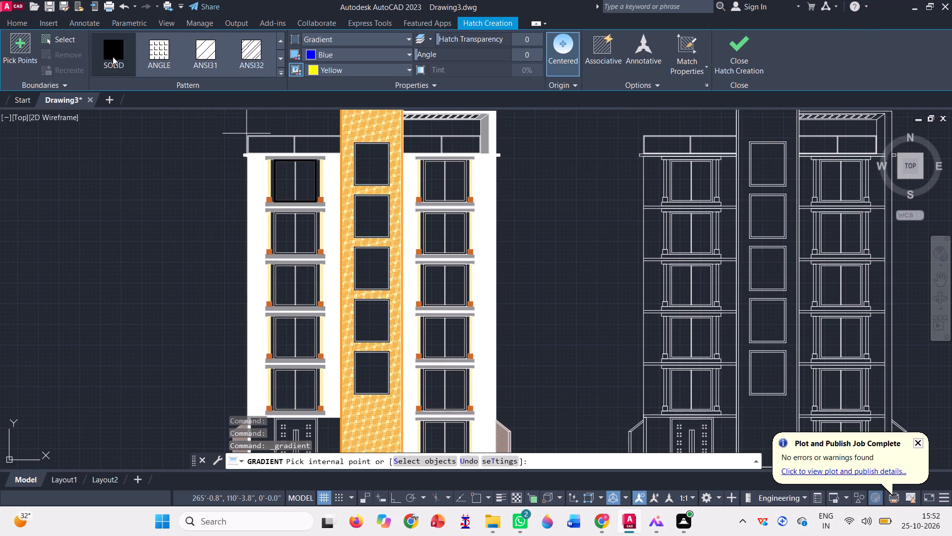
pyautogui.click(118, 54)
pyautogui.click(344, 56)
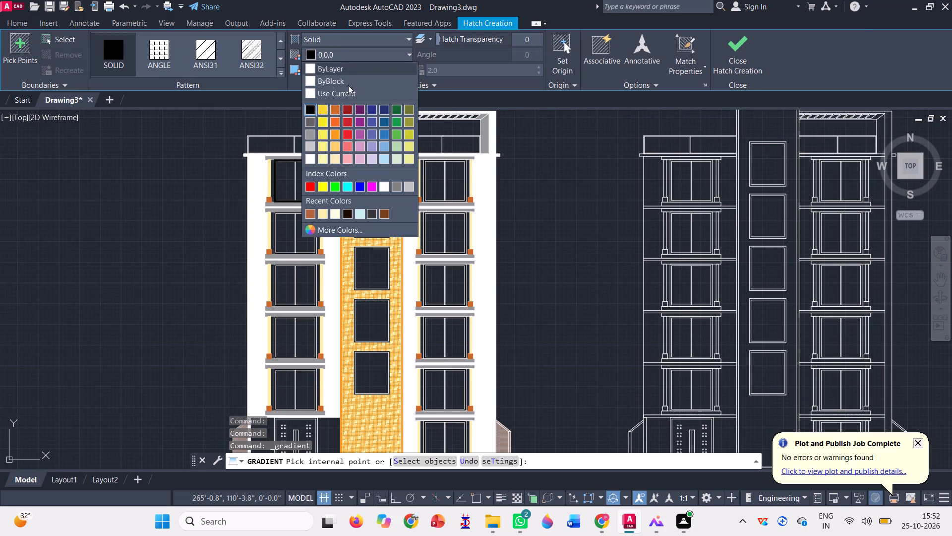
pyautogui.click(359, 213)
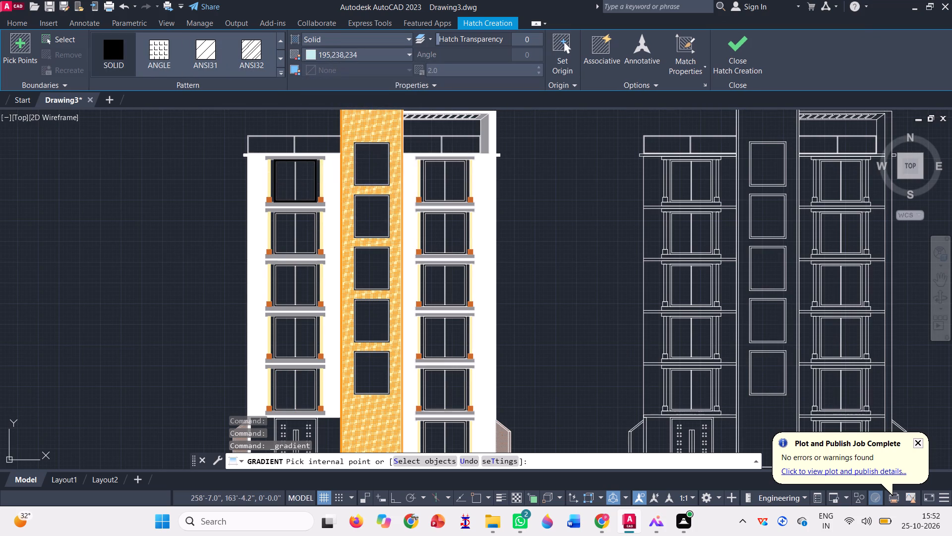
pyautogui.scroll(4, 289, 168)
pyautogui.click(293, 172)
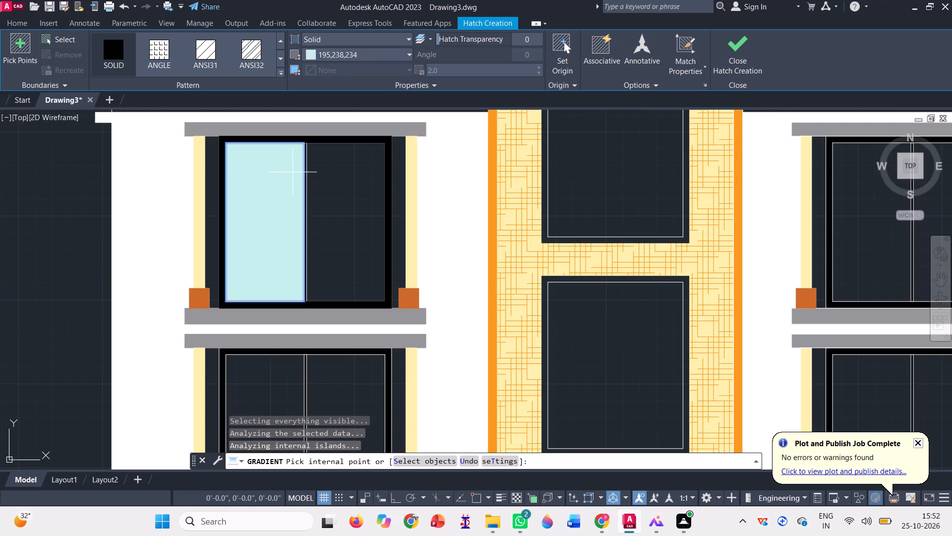
pyautogui.click(361, 220)
# Fill both glass panes of the right column's top three windows with the 195,238,234 solid hatch.
pyautogui.scroll(-3, 218, 195)
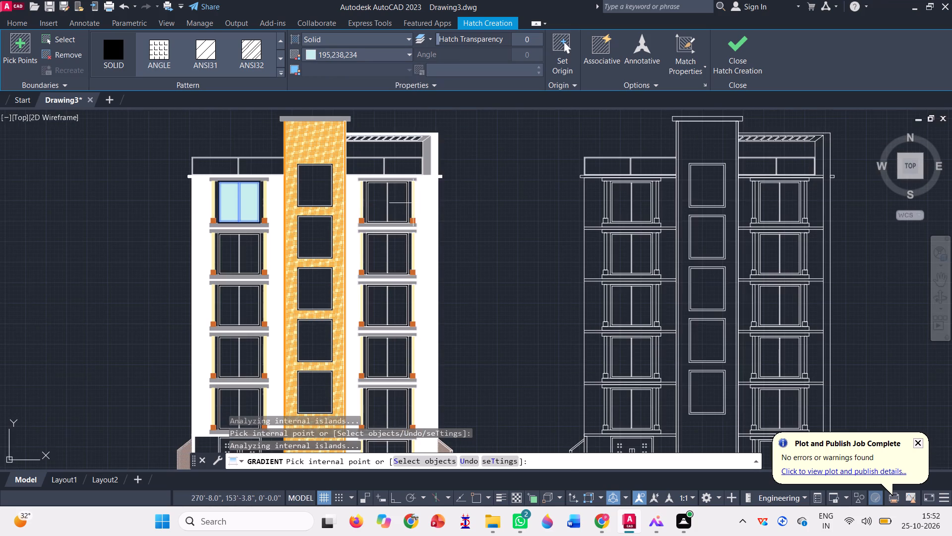
pyautogui.scroll(3, 376, 200)
pyautogui.click(384, 213)
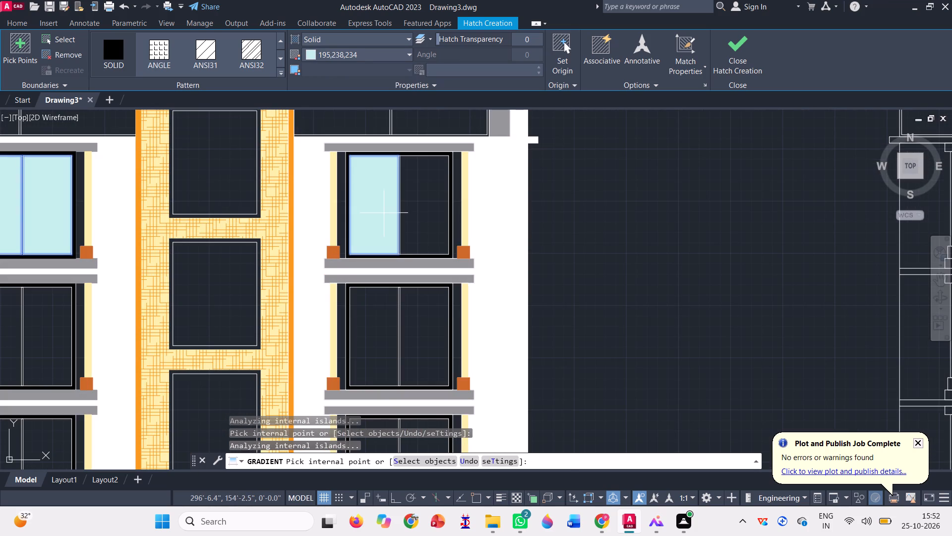
pyautogui.click(435, 192)
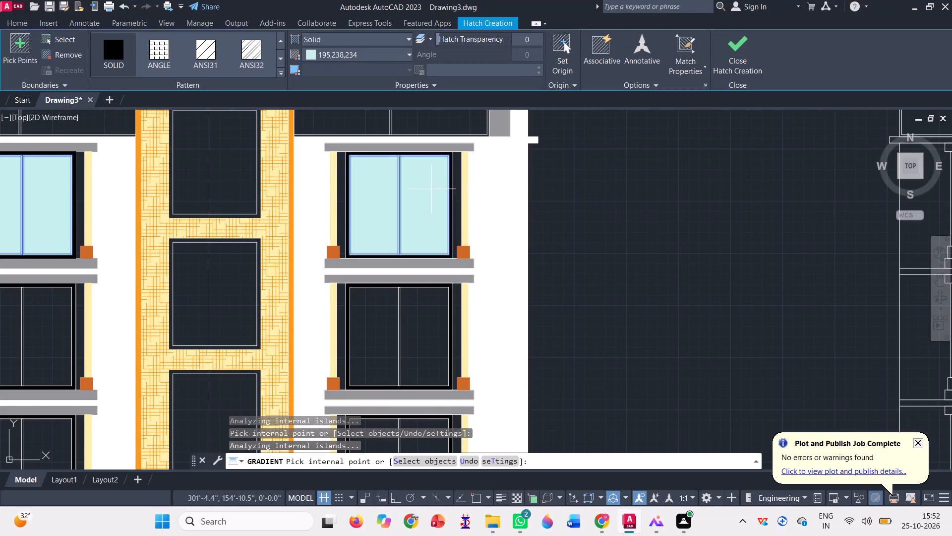
pyautogui.scroll(-2, 414, 170)
pyautogui.scroll(3, 388, 304)
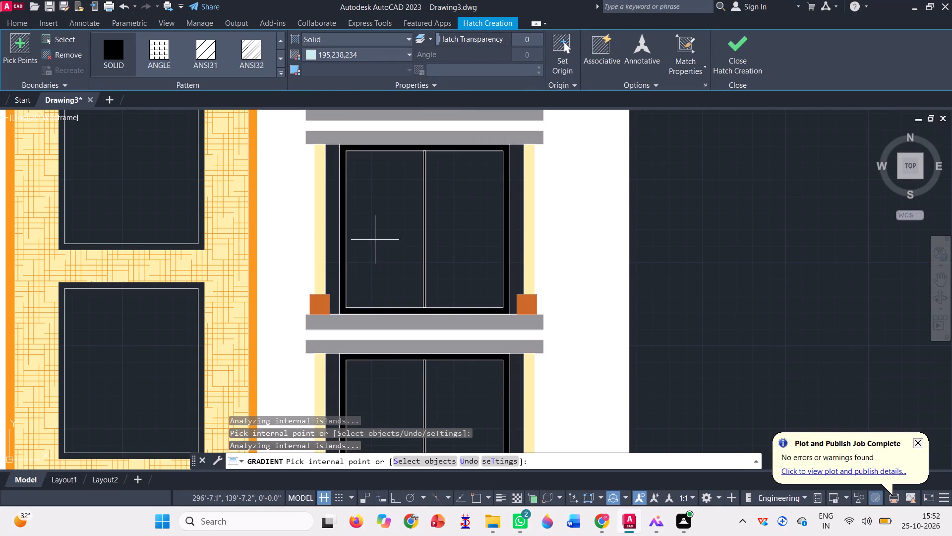
pyautogui.click(375, 240)
pyautogui.click(481, 237)
pyautogui.scroll(-2, 431, 211)
pyautogui.click(411, 326)
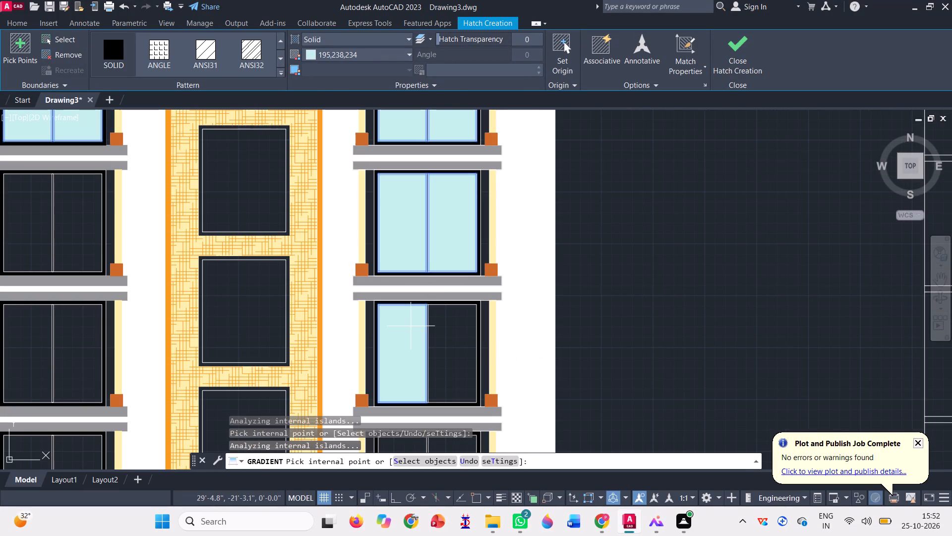
pyautogui.click(465, 340)
# Fill both glass panes of the right column's lowest three windows with the 195,238,234 solid hatch.
pyautogui.scroll(-1, 426, 233)
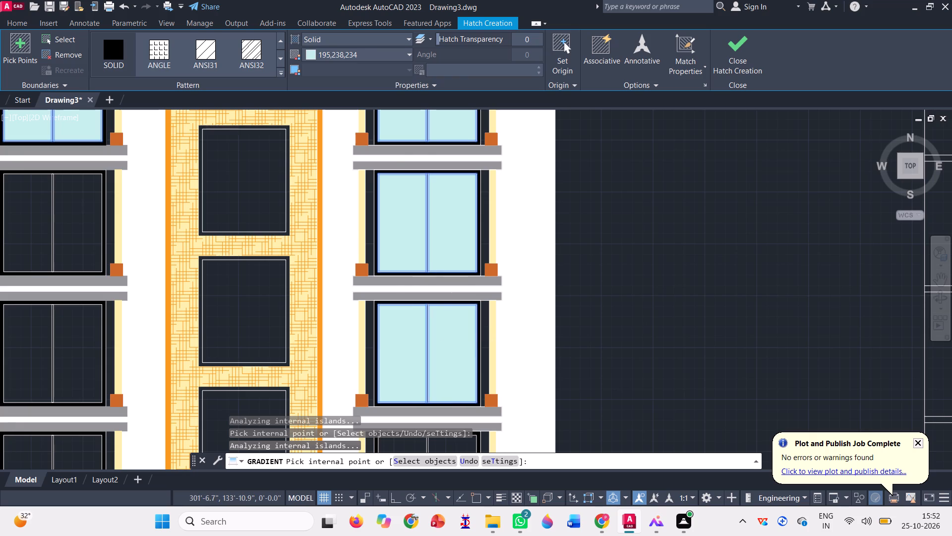
pyautogui.scroll(-2, 426, 233)
pyautogui.scroll(3, 432, 295)
pyautogui.click(432, 295)
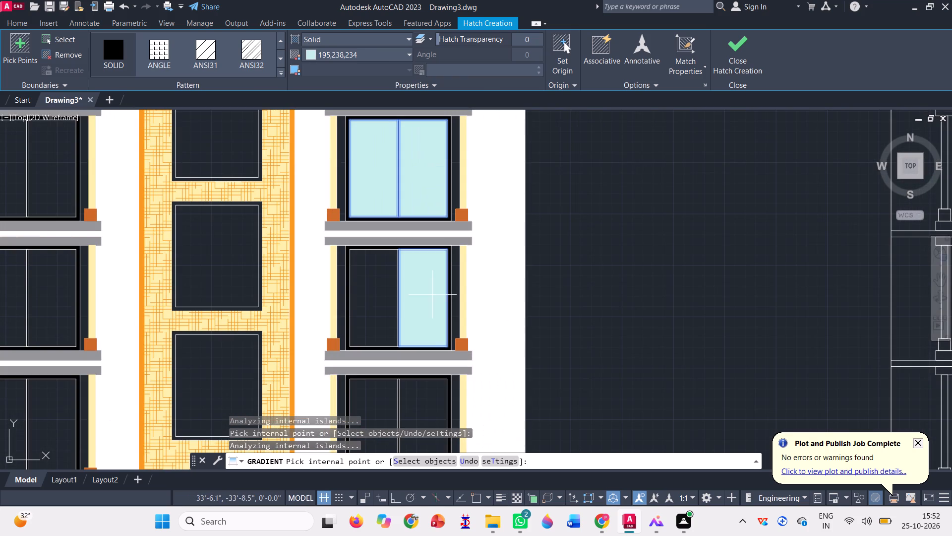
pyautogui.click(362, 286)
pyautogui.scroll(-2, 390, 214)
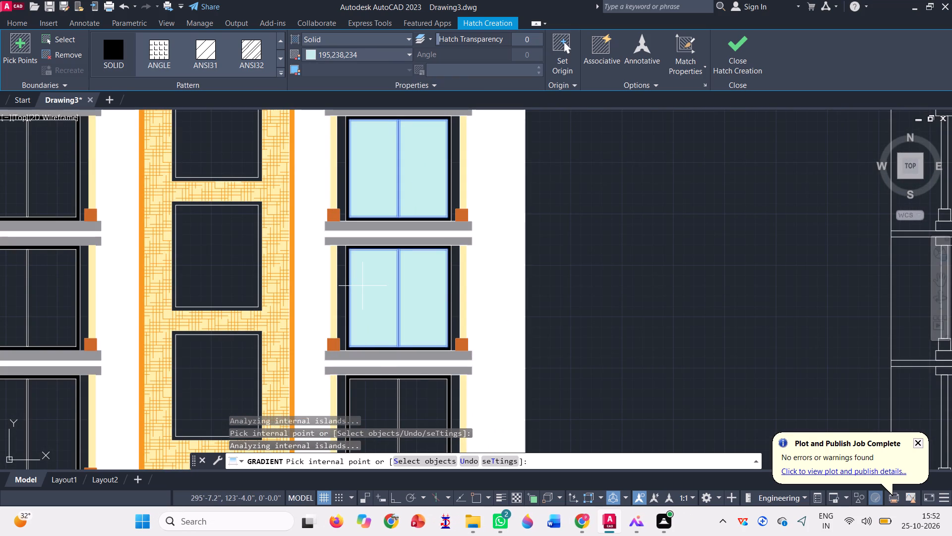
pyautogui.scroll(-1, 435, 223)
pyautogui.scroll(3, 425, 304)
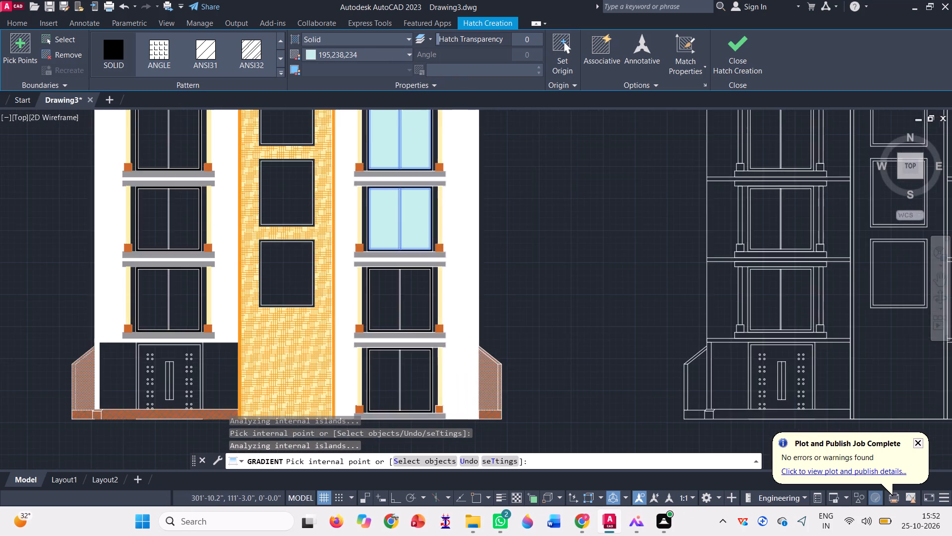
pyautogui.click(411, 300)
pyautogui.click(356, 300)
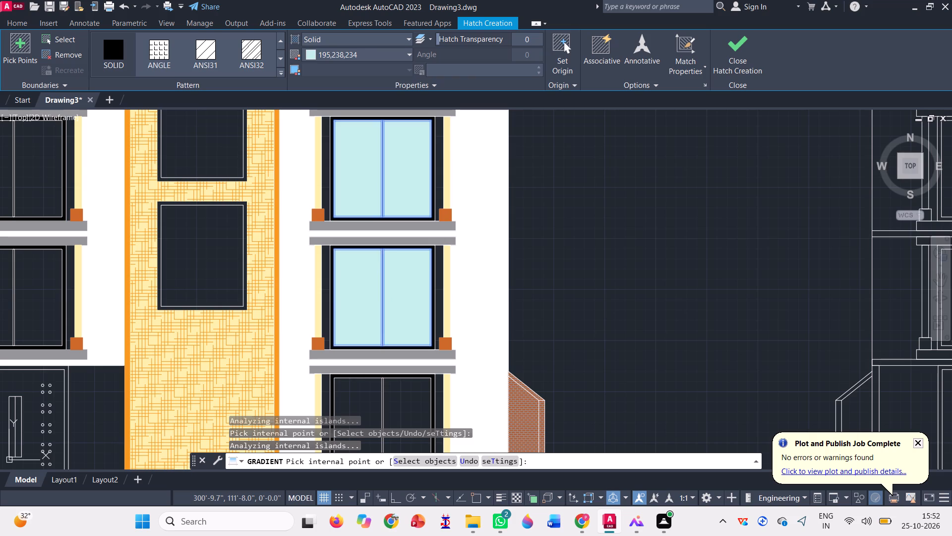
pyautogui.scroll(-3, 407, 246)
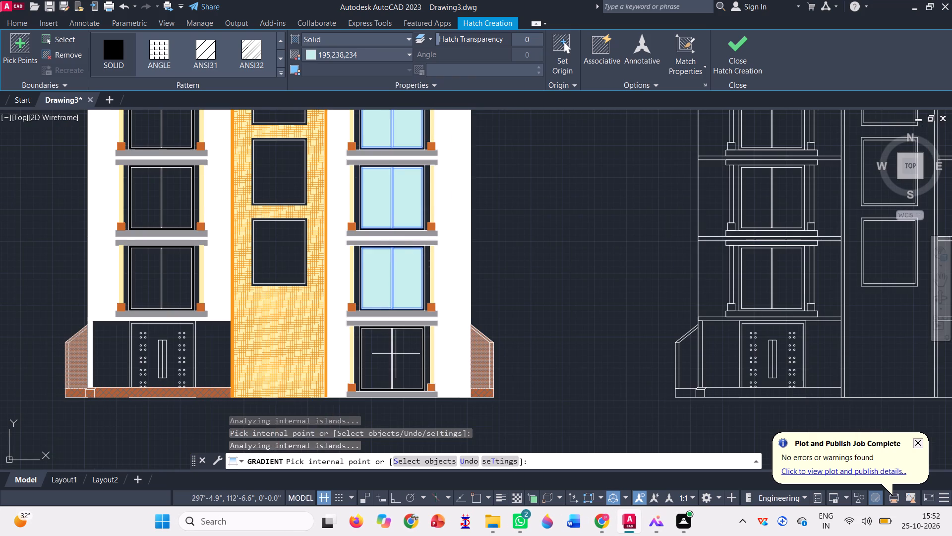
pyautogui.click(403, 356)
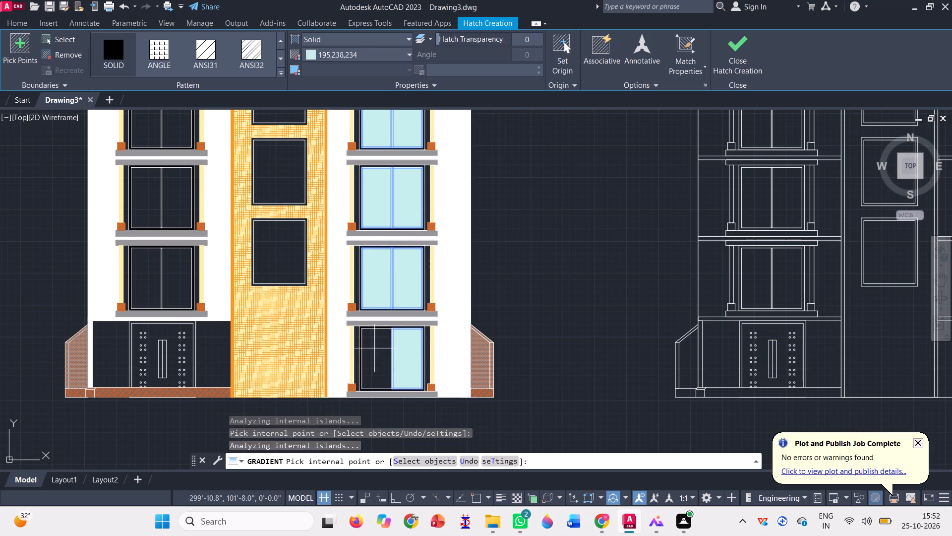
pyautogui.click(373, 348)
# Fill both glass panes of the left column's lowest two windows with the 195,238,234 solid hatch.
pyautogui.scroll(7, 373, 351)
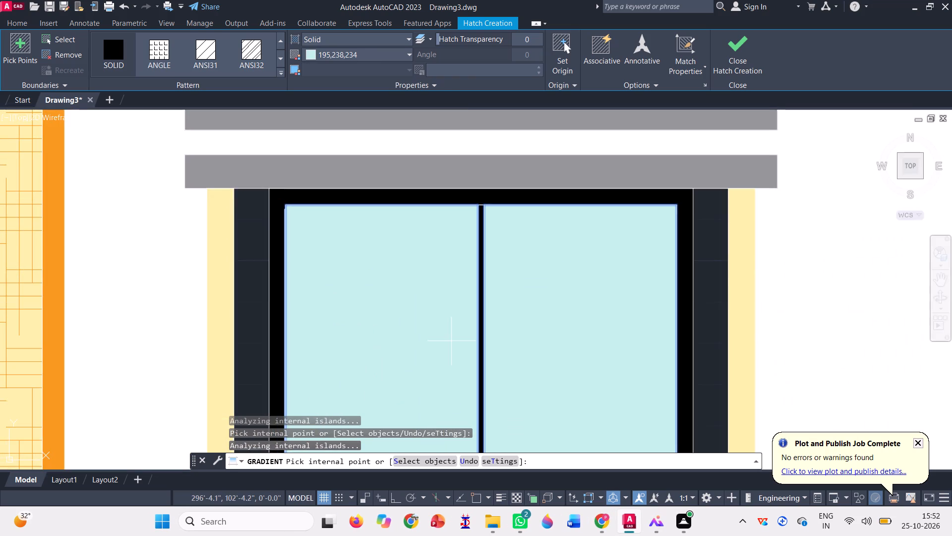
pyautogui.scroll(-6, 452, 339)
pyautogui.scroll(4, 203, 241)
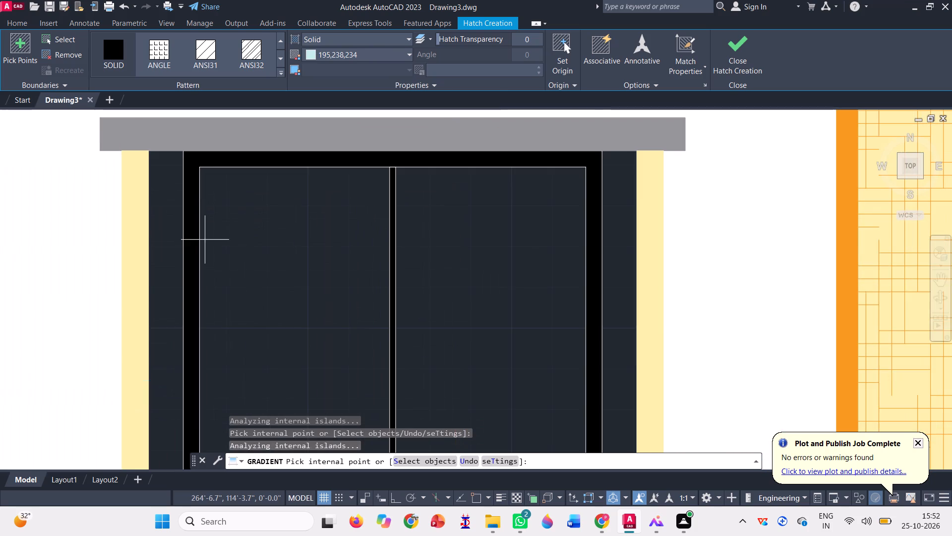
pyautogui.click(251, 261)
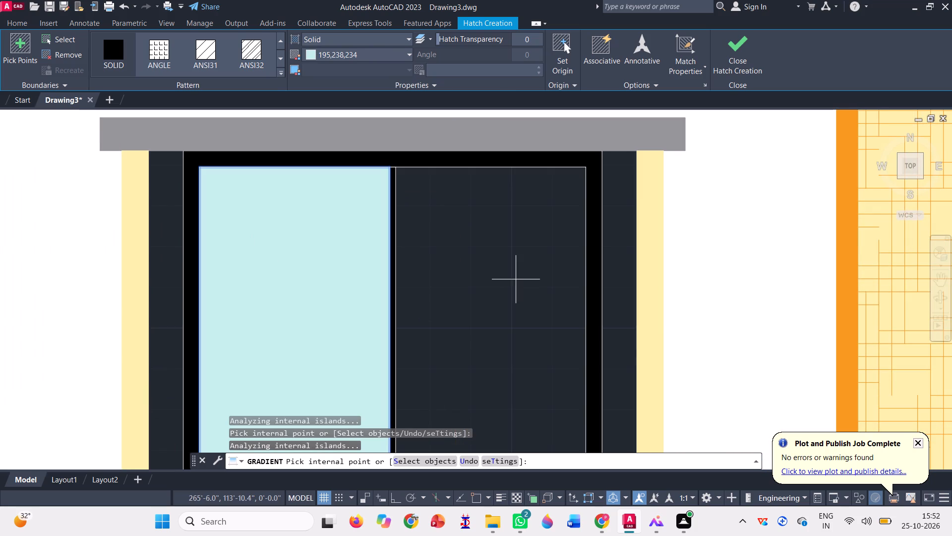
pyautogui.click(570, 282)
pyautogui.scroll(-4, 454, 286)
pyautogui.scroll(4, 445, 217)
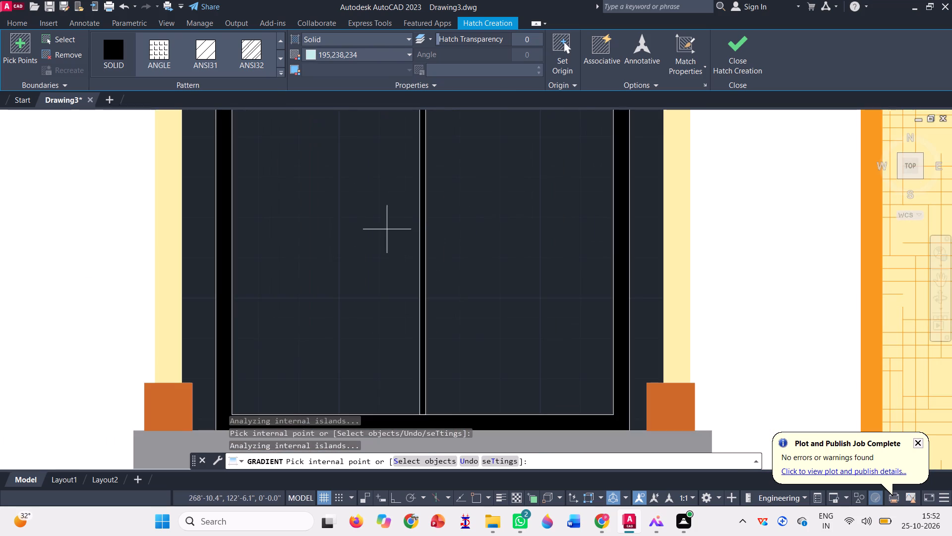
pyautogui.click(321, 237)
pyautogui.click(502, 239)
pyautogui.scroll(-2, 414, 290)
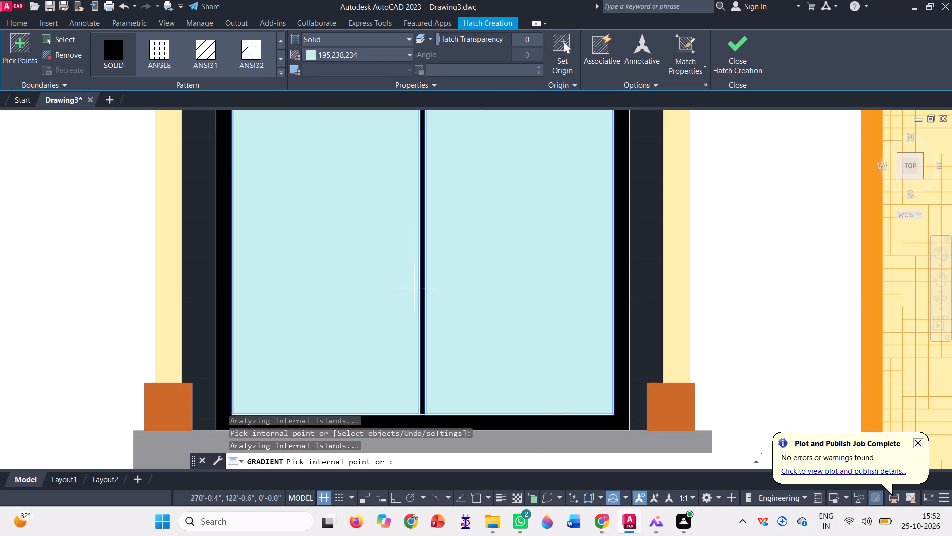
pyautogui.scroll(-5, 414, 290)
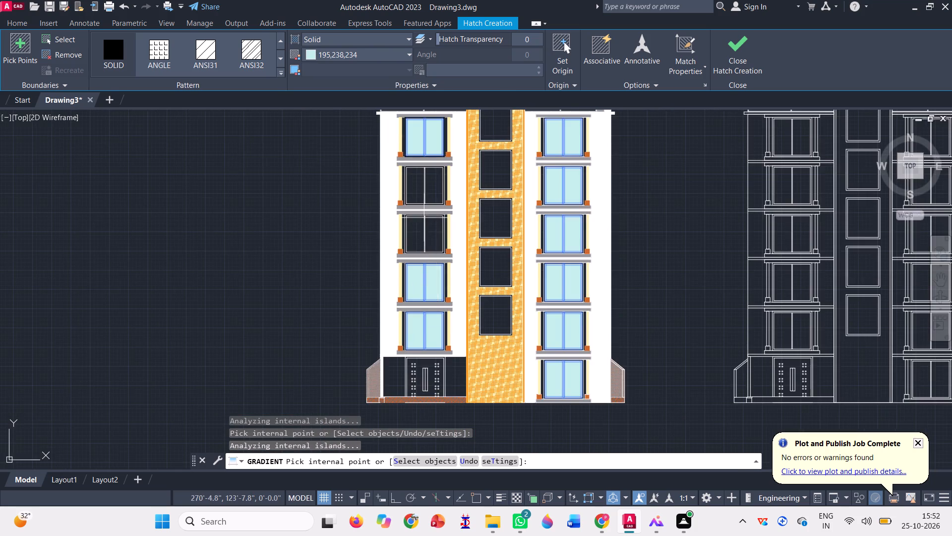
# Fill both glass panes of the left column's second and third windows from the top with the 195,238,234 solid hatch.
pyautogui.scroll(4, 421, 195)
pyautogui.click(409, 176)
pyautogui.click(506, 195)
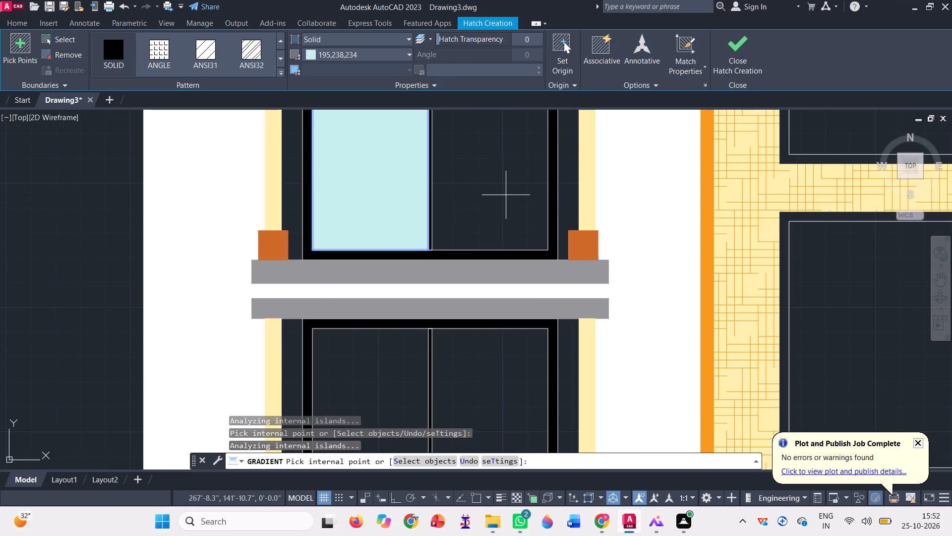
pyautogui.scroll(-2, 420, 264)
pyautogui.click(399, 320)
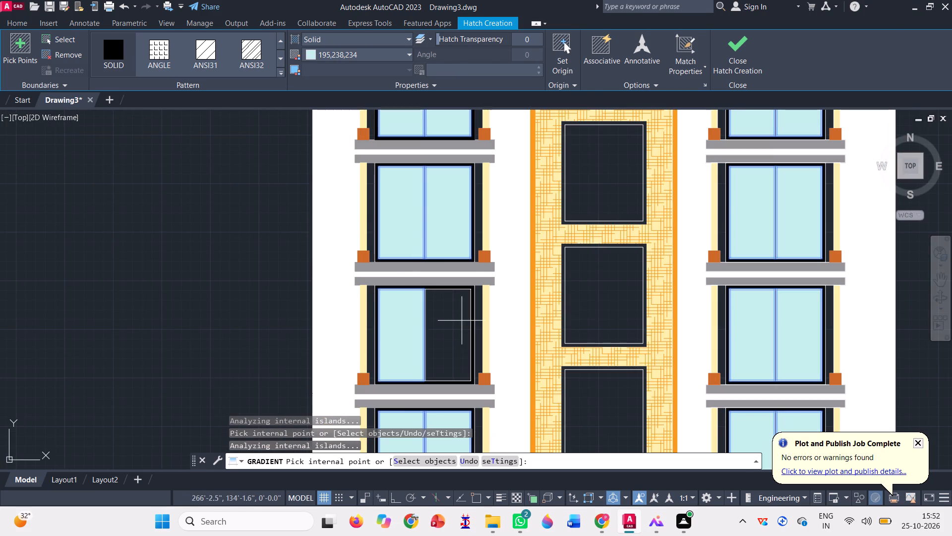
pyautogui.click(464, 317)
pyautogui.click(743, 70)
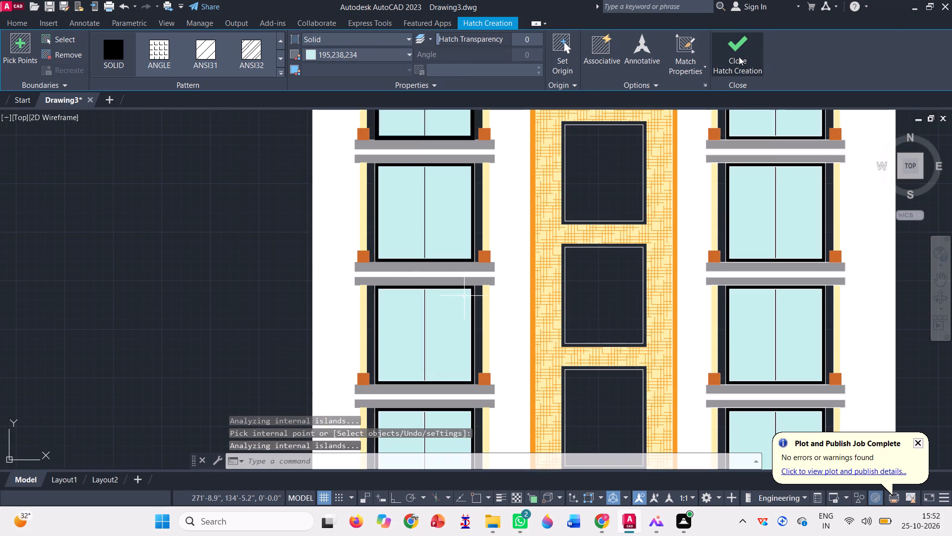
# Examine the refilled window glass across the coloured elevation.
pyautogui.scroll(-3, 404, 295)
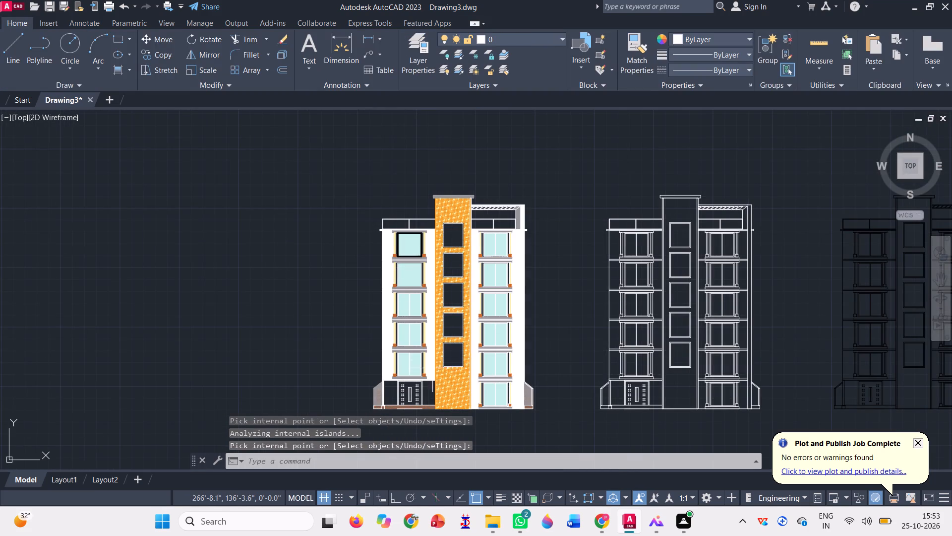
pyautogui.scroll(1, 434, 377)
pyautogui.scroll(1, 374, 154)
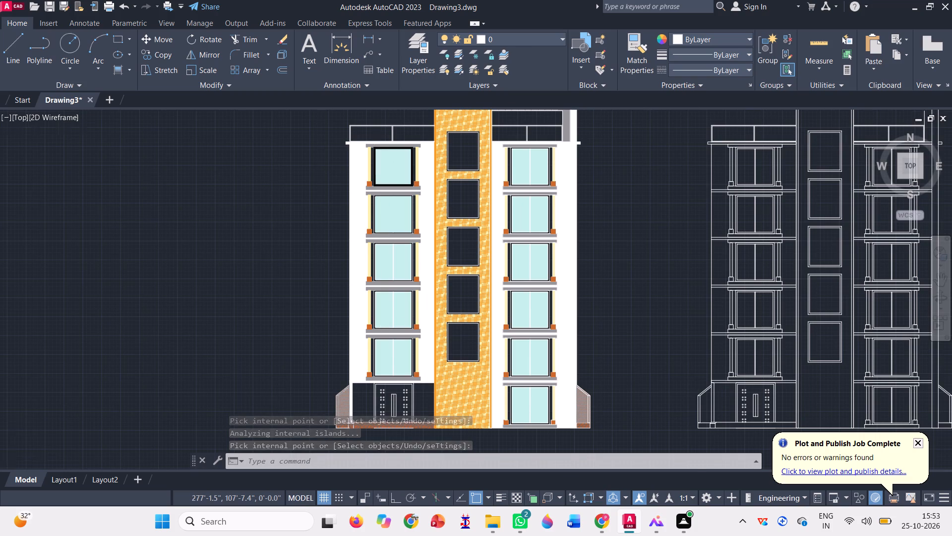
pyautogui.scroll(2, 374, 154)
pyautogui.scroll(-2, 347, 222)
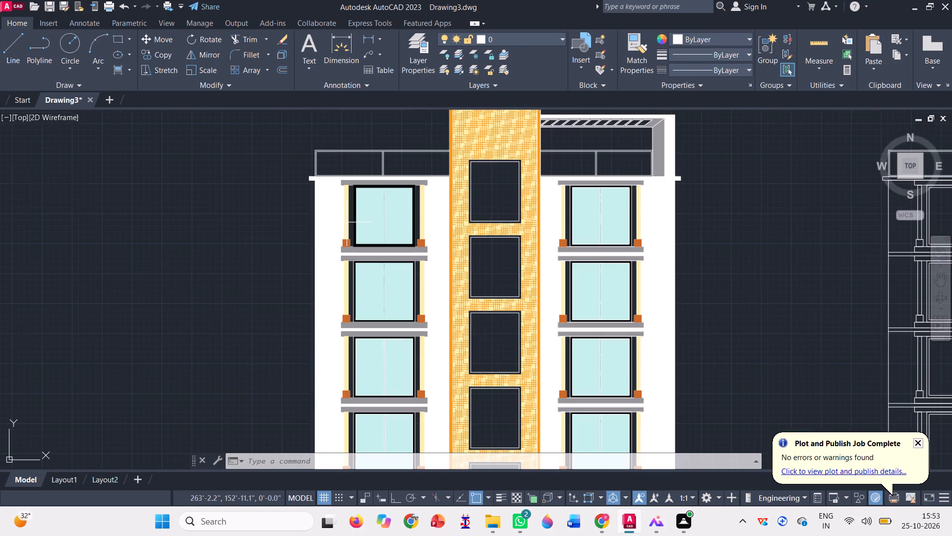
pyautogui.scroll(-1, 366, 166)
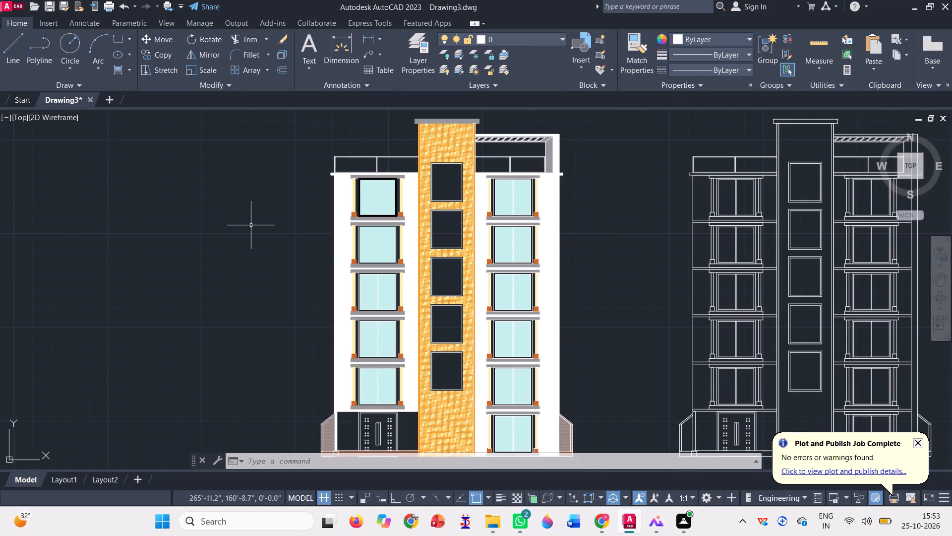
pyautogui.scroll(-1, 251, 223)
pyautogui.scroll(1, 320, 259)
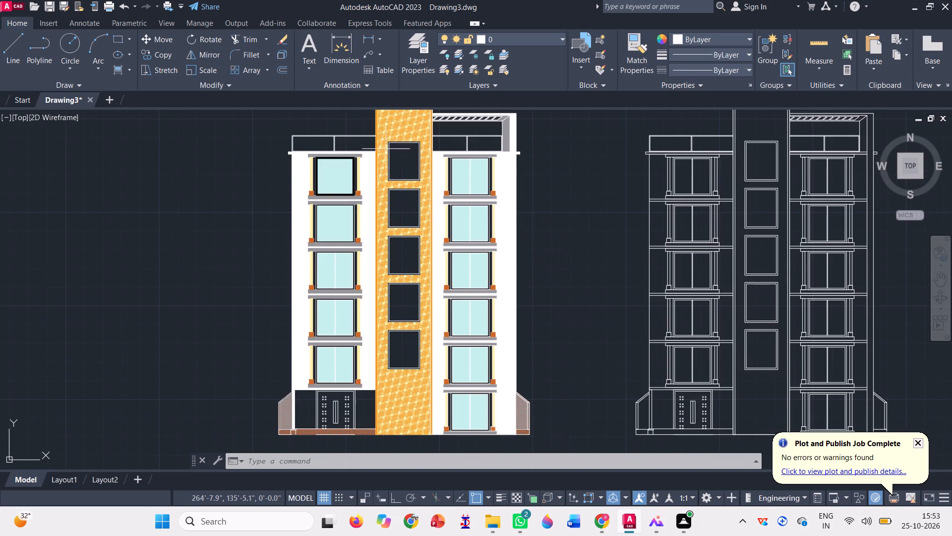
# Start a Solid hatch in colour 16,86,137 and fill the top two windows of the central orange tower.
pyautogui.scroll(2, 389, 143)
pyautogui.click(112, 69)
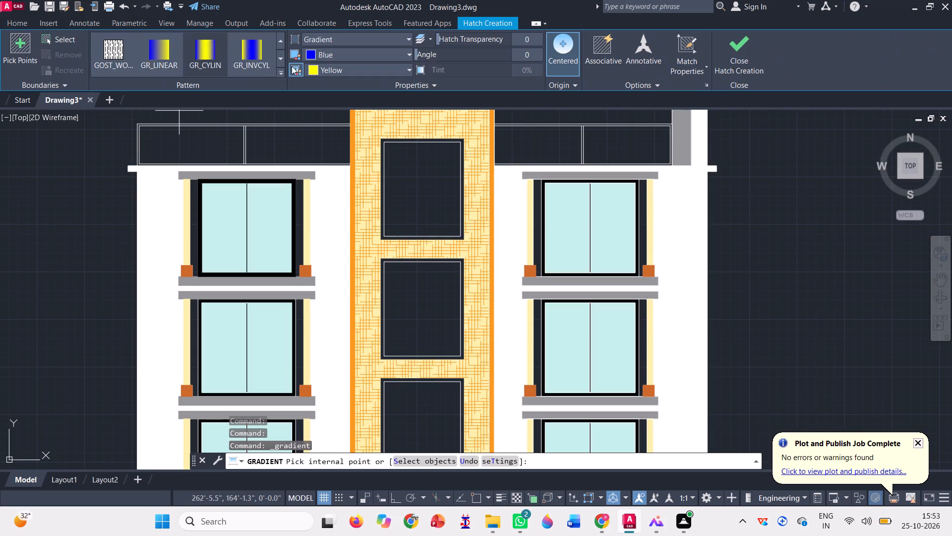
pyautogui.scroll(4, 278, 68)
pyautogui.scroll(3, 177, 43)
pyautogui.scroll(5, 92, 52)
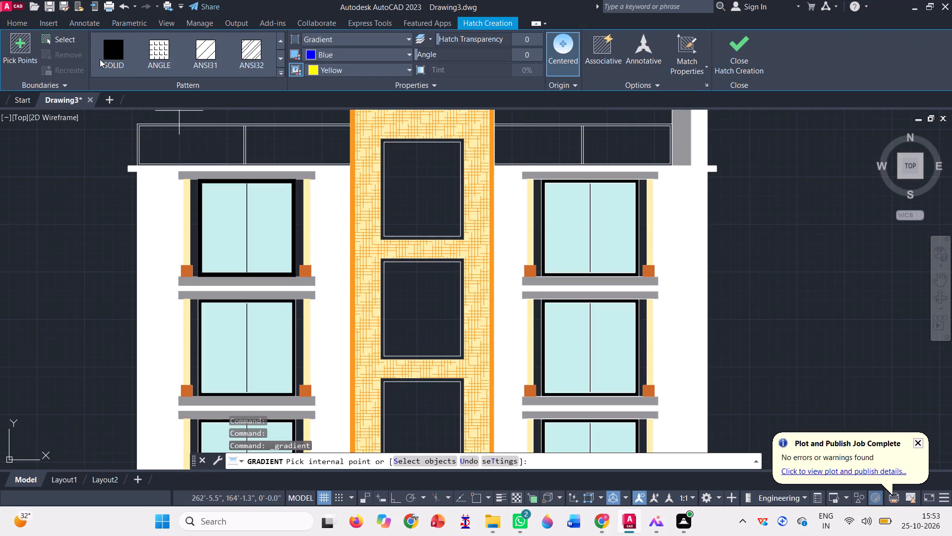
pyautogui.scroll(2, 100, 59)
pyautogui.click(100, 58)
pyautogui.click(410, 55)
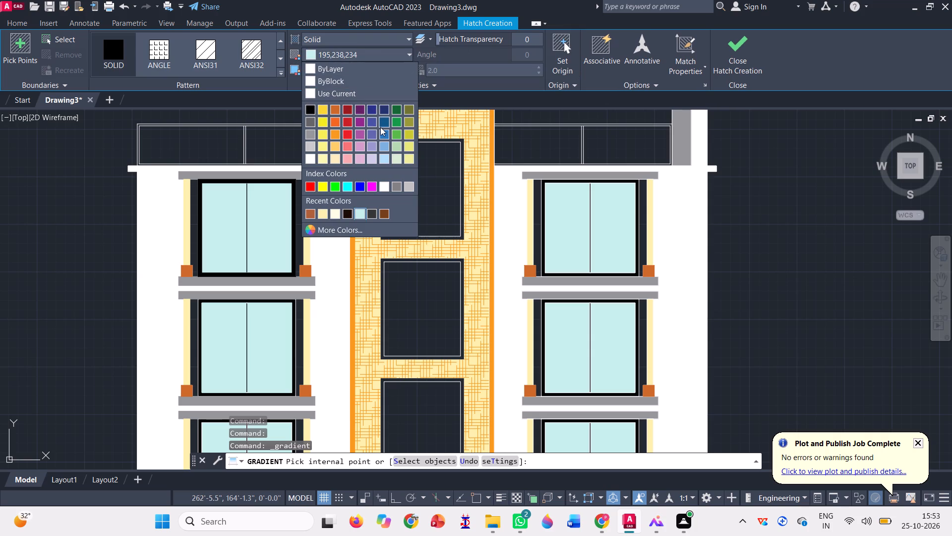
pyautogui.click(382, 122)
pyautogui.click(401, 158)
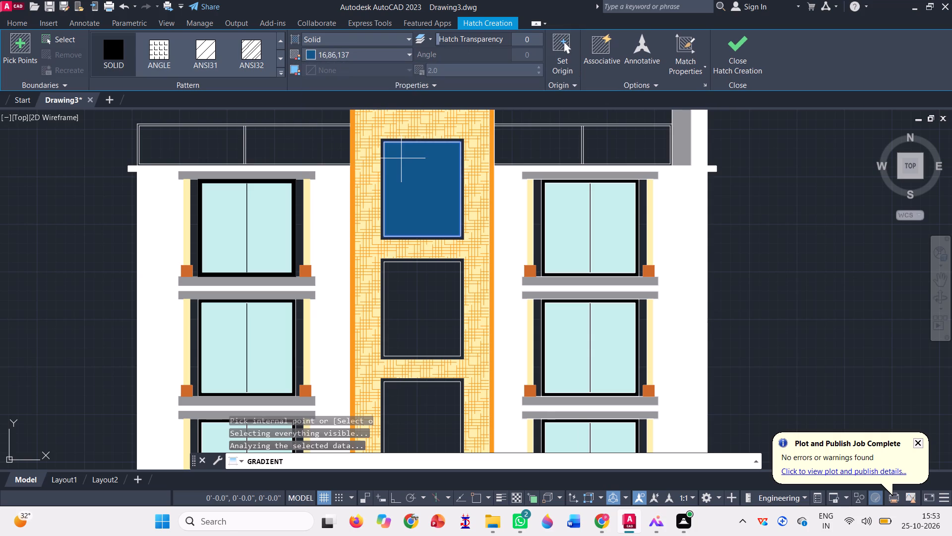
pyautogui.click(428, 313)
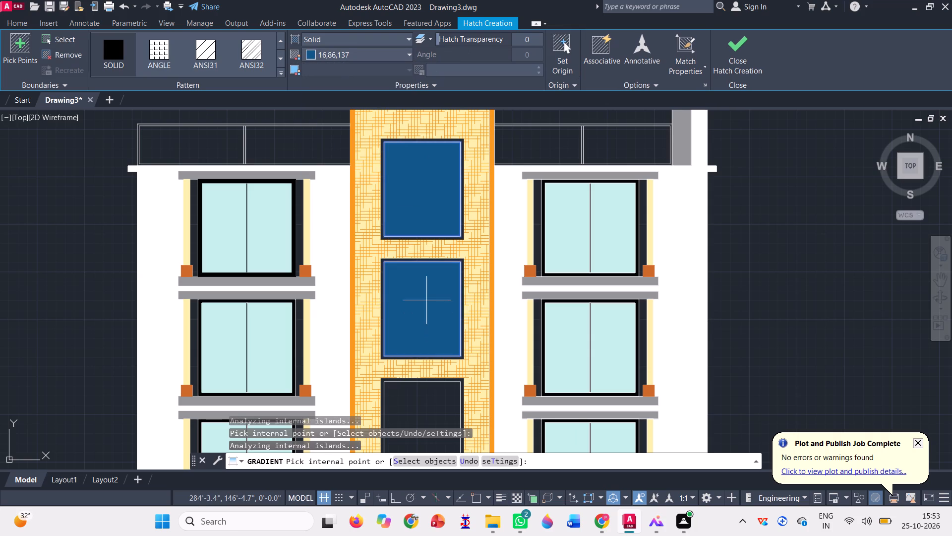
# Fill the central tower's remaining three lower windows with the 16,86,137 solid hatch.
pyautogui.scroll(-3, 401, 205)
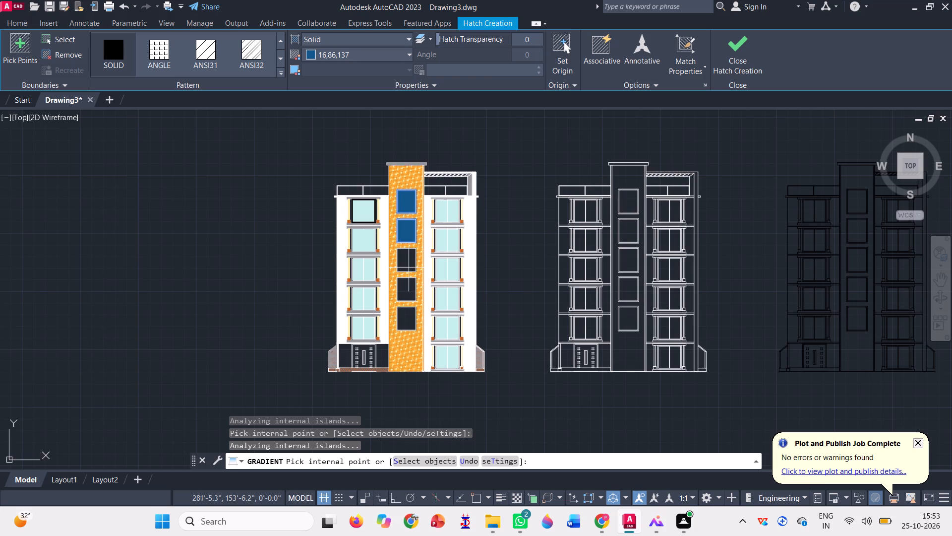
pyautogui.click(409, 264)
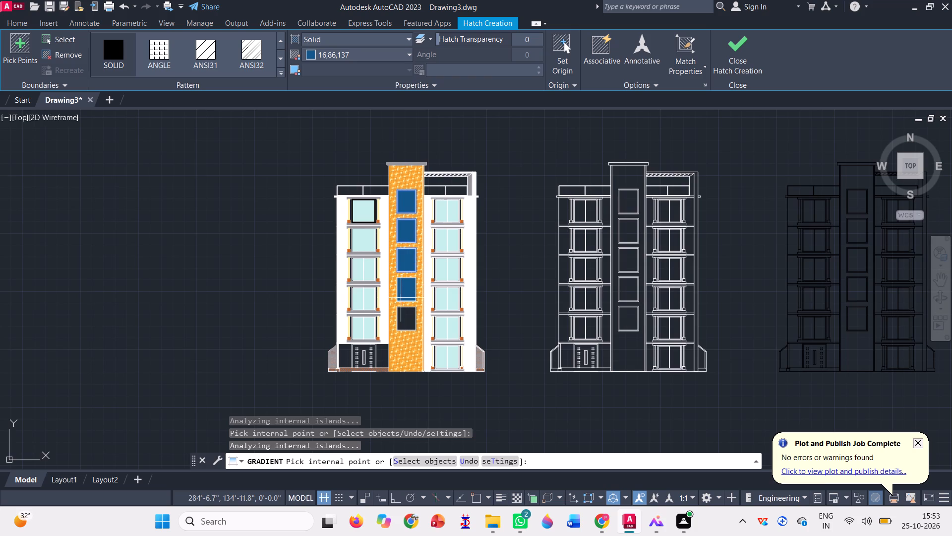
pyautogui.click(404, 291)
pyautogui.scroll(3, 407, 318)
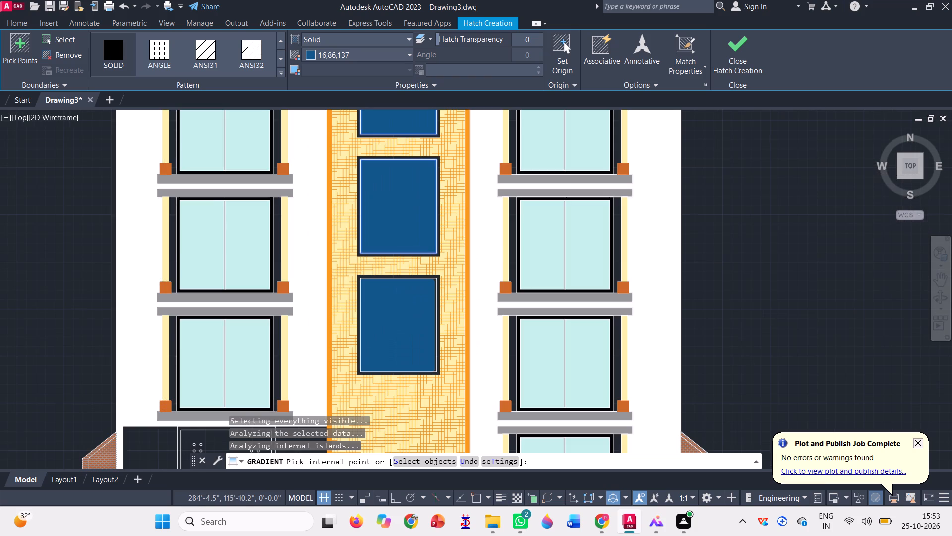
pyautogui.click(407, 318)
pyautogui.scroll(-3, 393, 335)
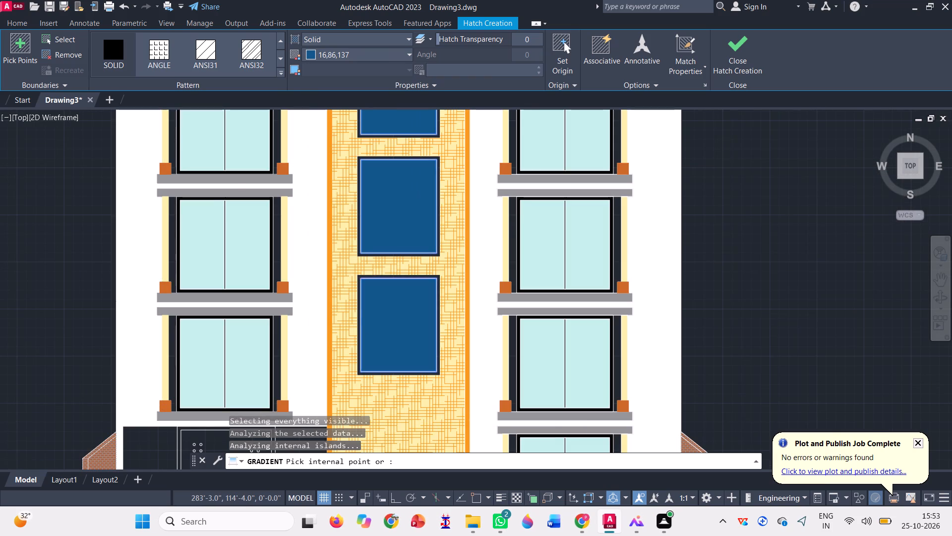
pyautogui.scroll(-2, 393, 334)
pyautogui.click(739, 45)
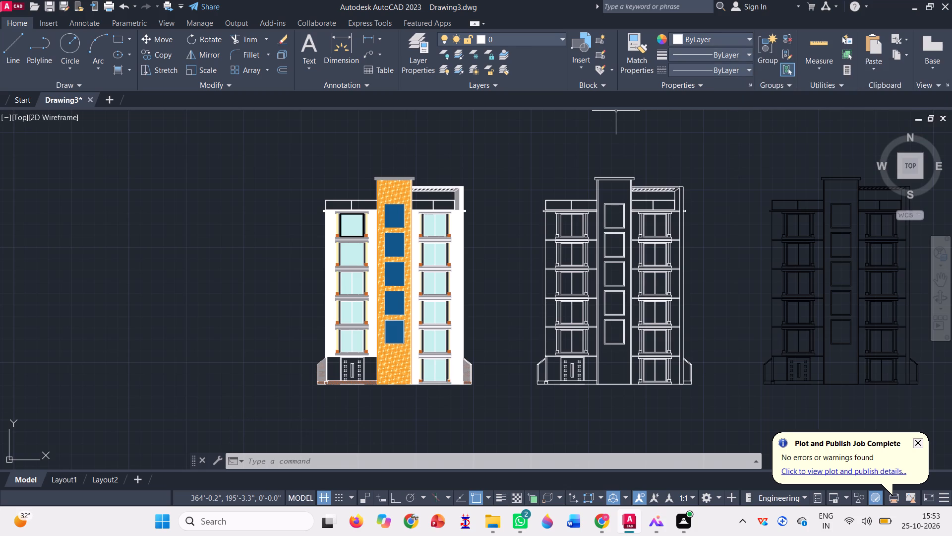
# Fill the ground-floor entrance door panel with a Solid hatch in grey 147,149,152.
pyautogui.click(115, 71)
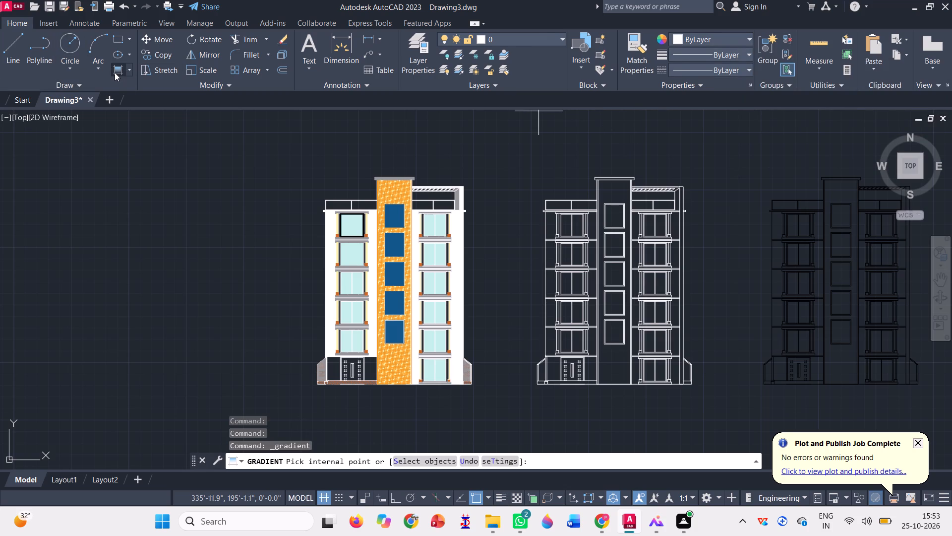
pyautogui.scroll(16, 190, 71)
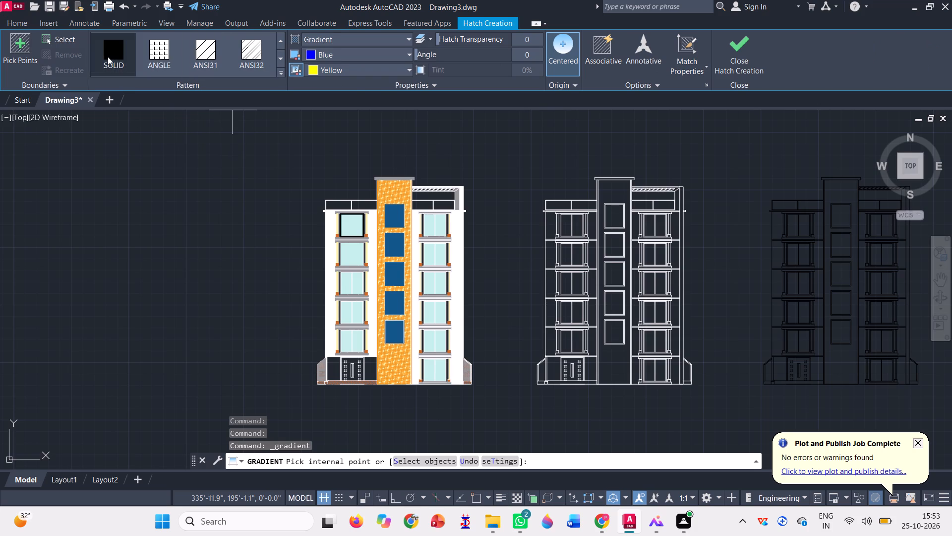
pyautogui.click(108, 57)
pyautogui.click(385, 53)
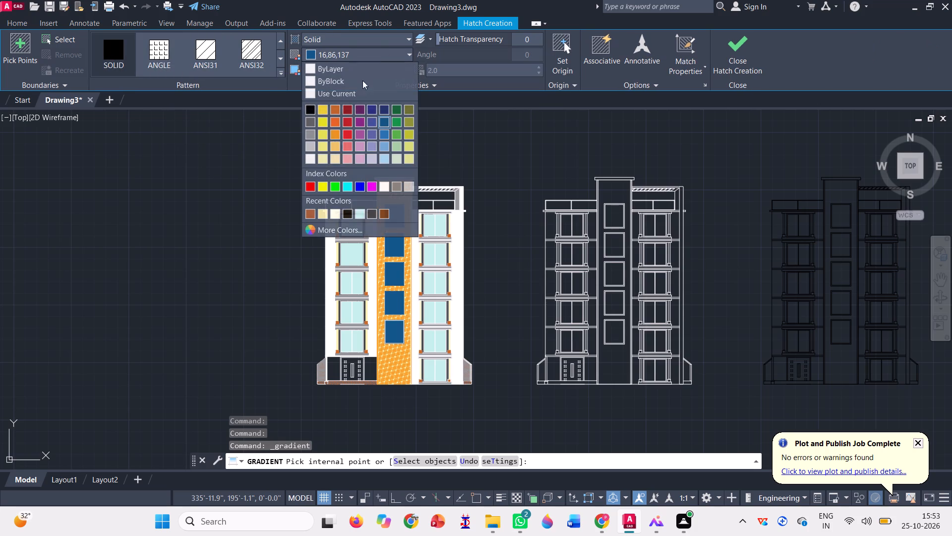
pyautogui.click(311, 214)
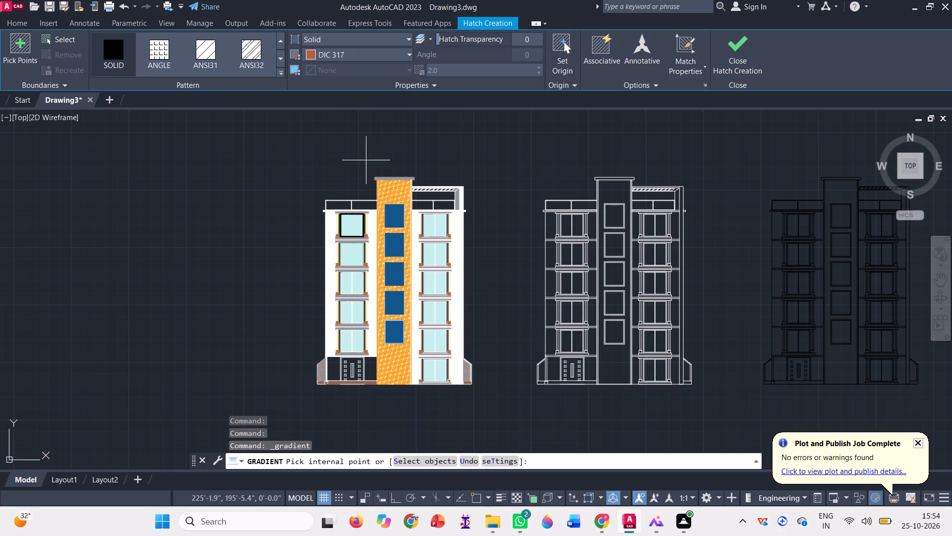
pyautogui.click(361, 53)
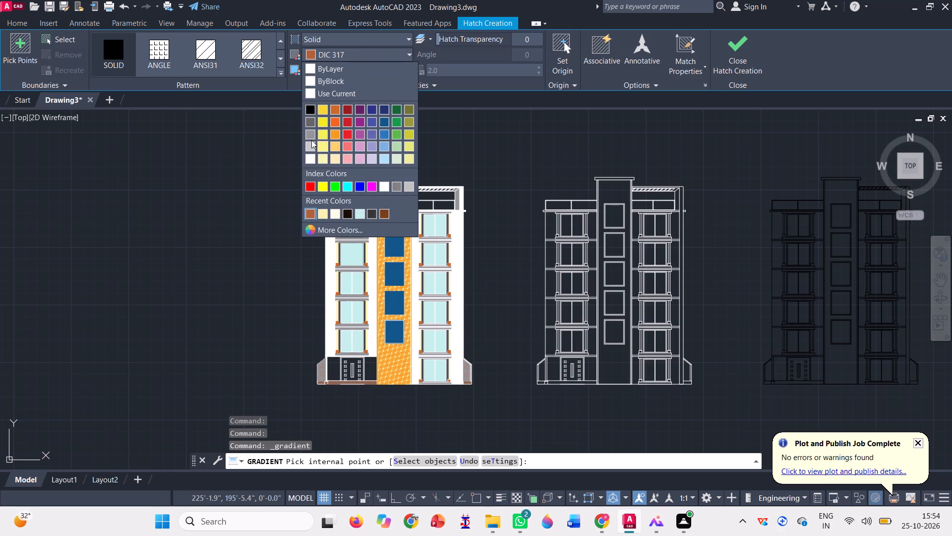
pyautogui.click(310, 135)
pyautogui.scroll(3, 385, 396)
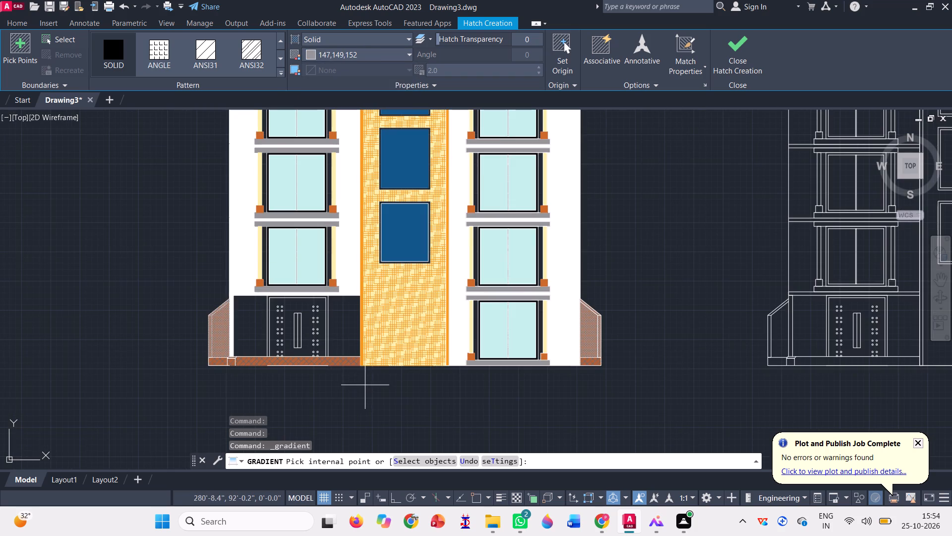
pyautogui.scroll(3, 282, 313)
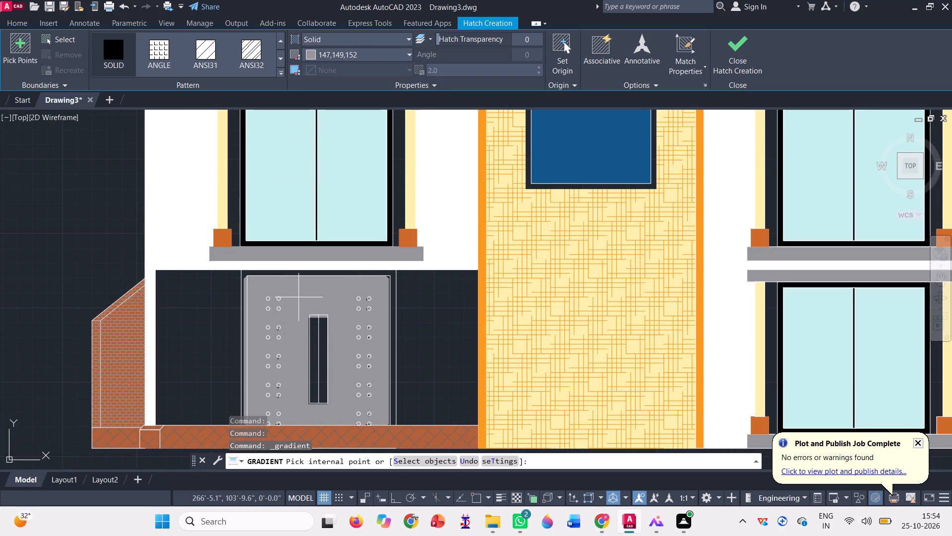
pyautogui.click(298, 295)
pyautogui.scroll(-1, 300, 309)
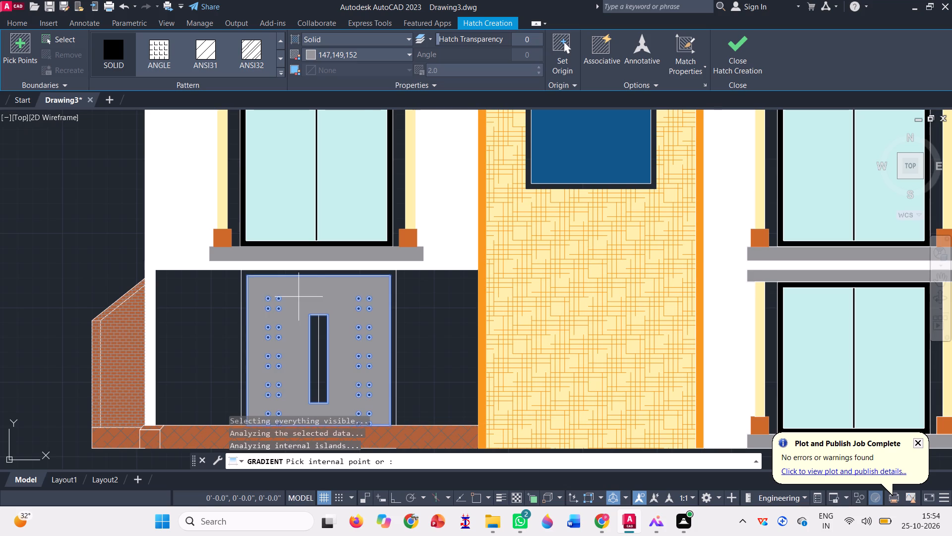
pyautogui.scroll(-1, 303, 316)
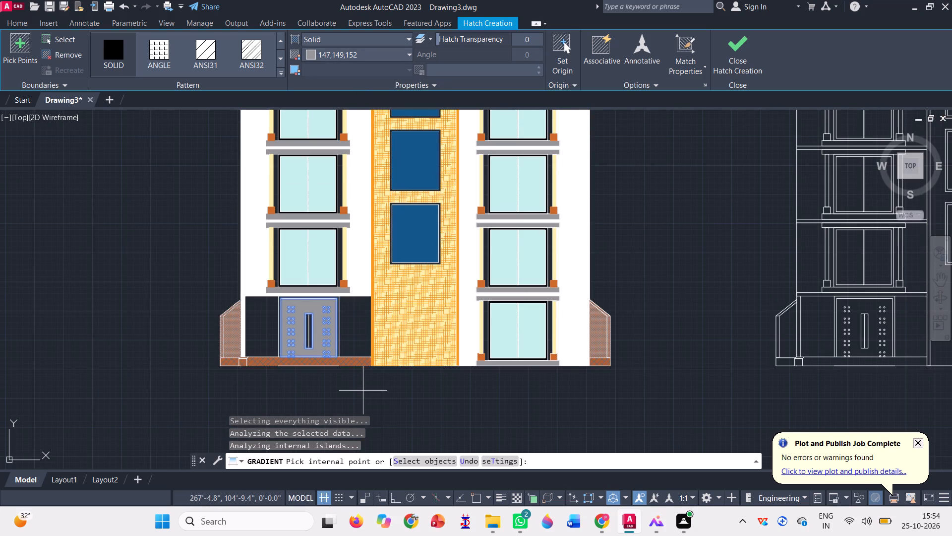
pyautogui.scroll(-1, 363, 391)
pyautogui.click(745, 59)
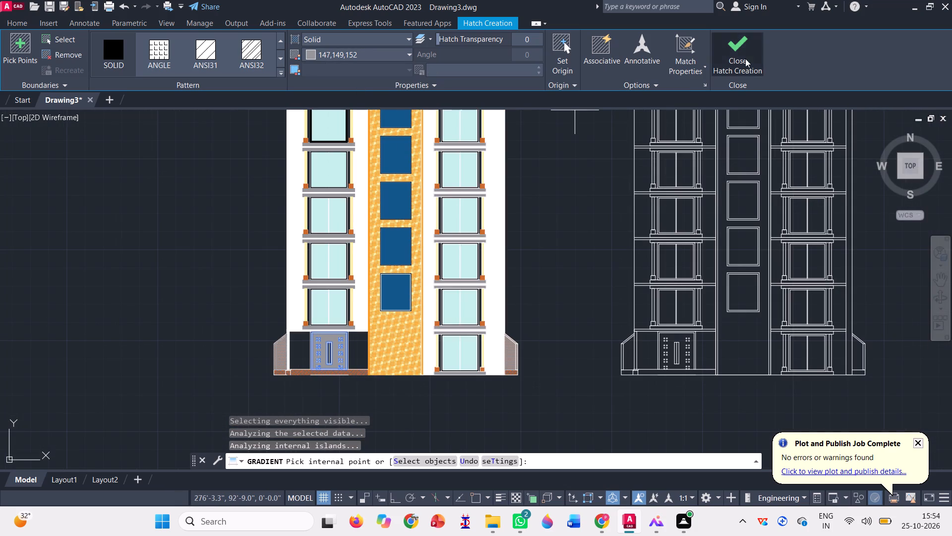
# Delete the stray horizontal line along the bottom edge of the brick base below the entrance door.
pyautogui.scroll(3, 359, 379)
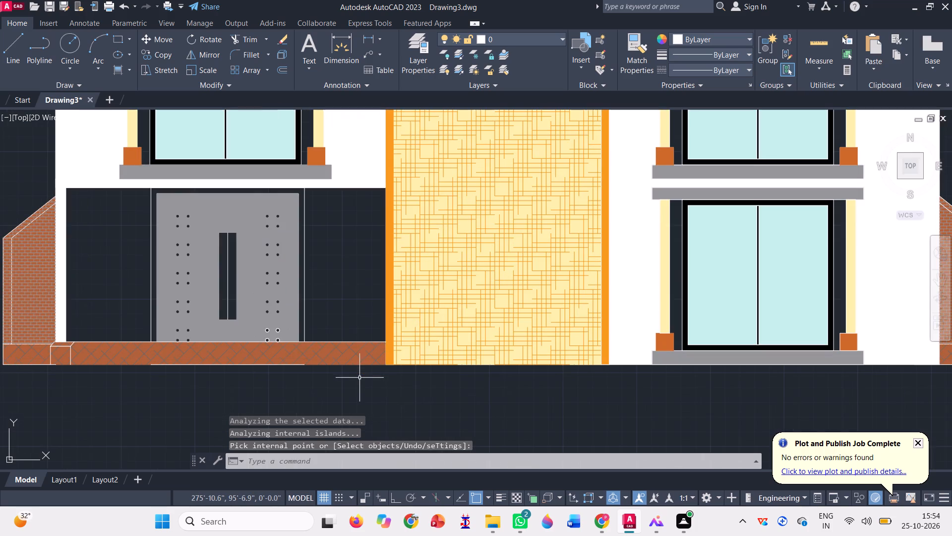
pyautogui.scroll(1, 251, 301)
pyautogui.scroll(-1, 409, 311)
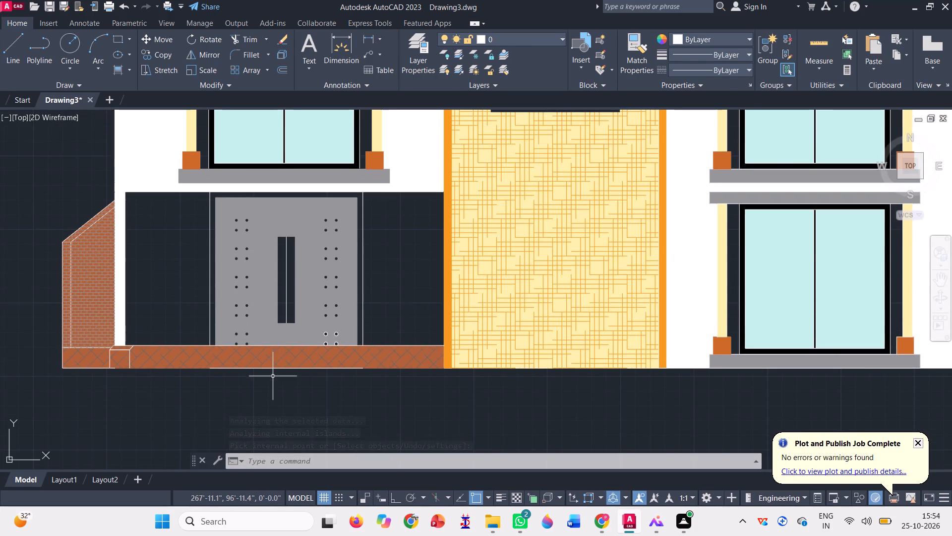
pyautogui.scroll(2, 274, 381)
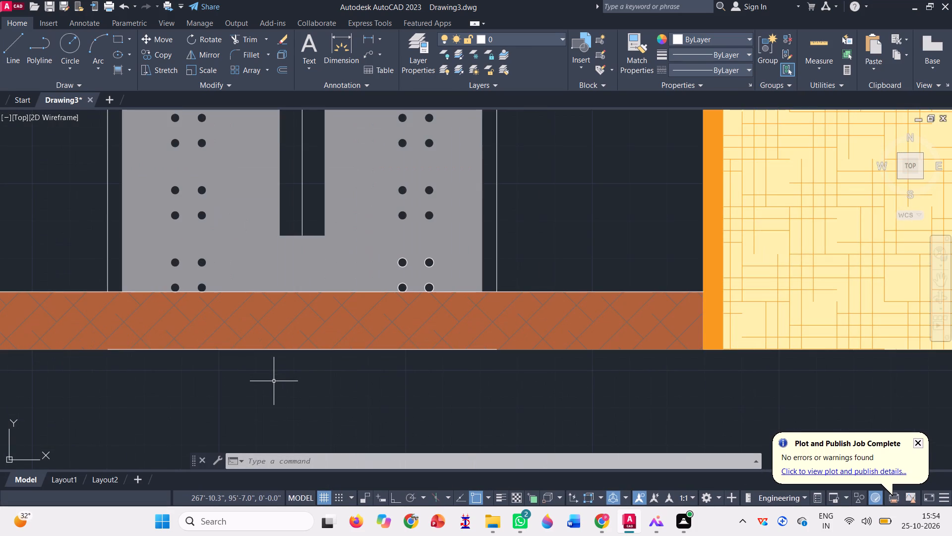
pyautogui.click(283, 350)
pyautogui.scroll(-2, 290, 385)
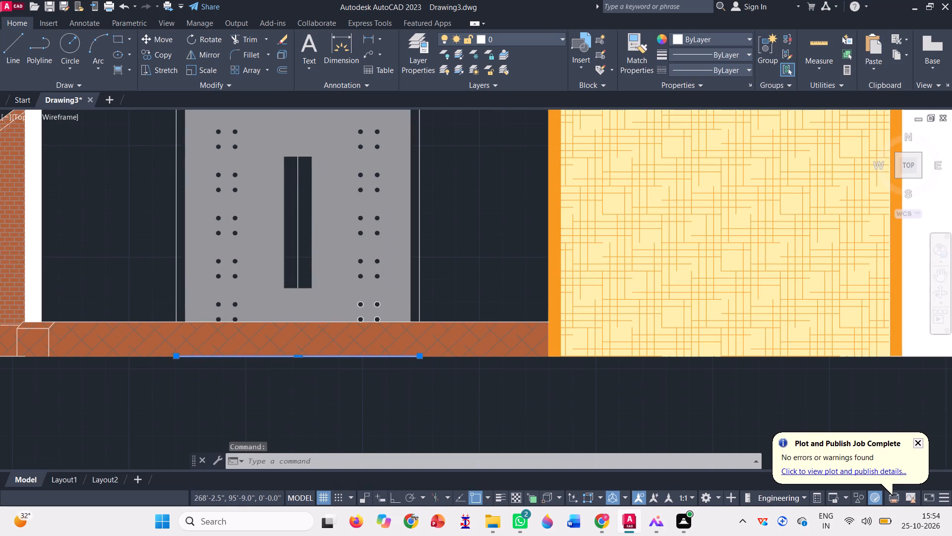
pyautogui.press('Delete')
# Draw a rectangle about 3'-8" wide and 2'-1" high near the top of the panel right of the entrance door.
pyautogui.scroll(-2, 307, 392)
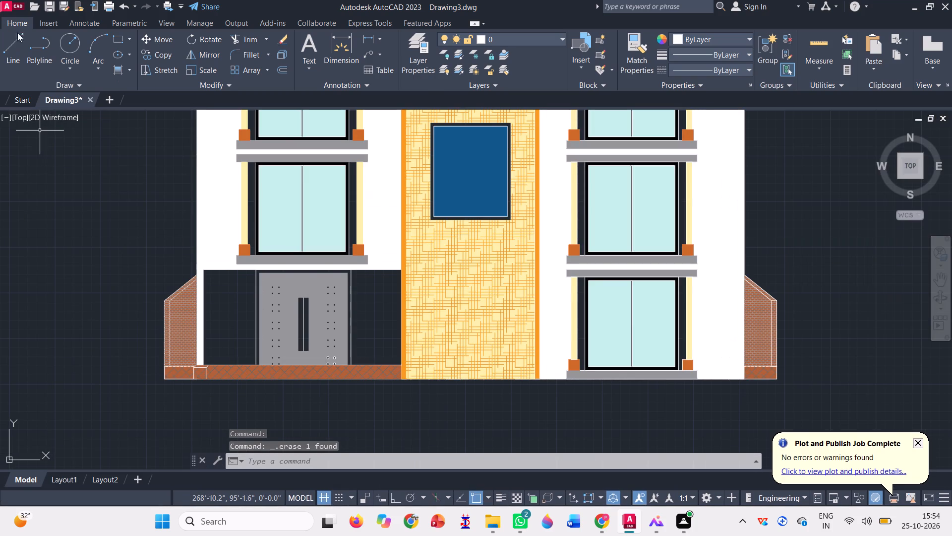
pyautogui.click(116, 40)
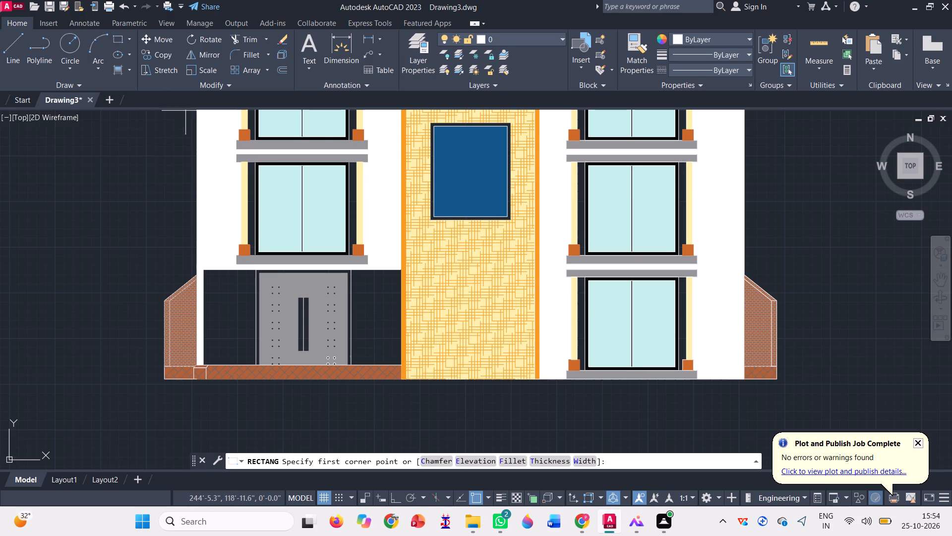
pyautogui.scroll(1, 381, 313)
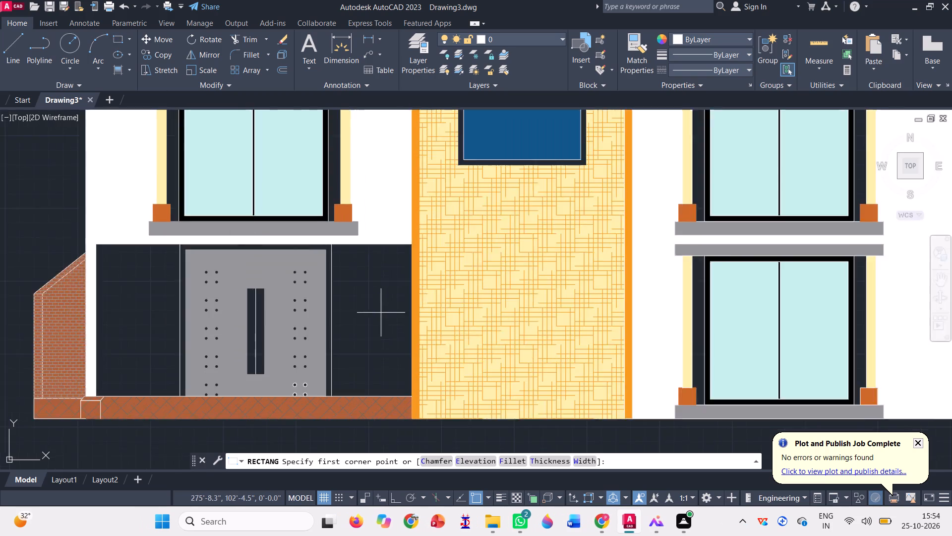
pyautogui.scroll(1, 381, 313)
pyautogui.click(312, 215)
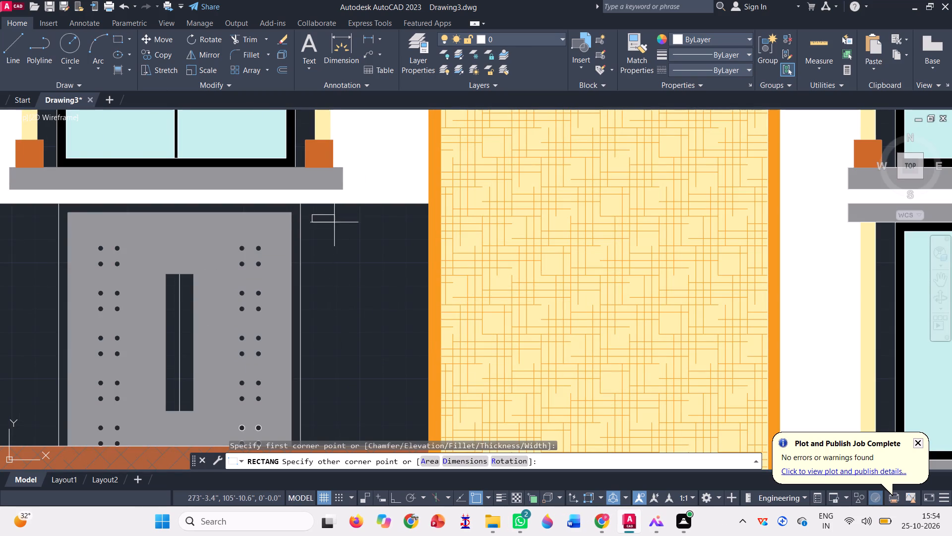
pyautogui.click(414, 272)
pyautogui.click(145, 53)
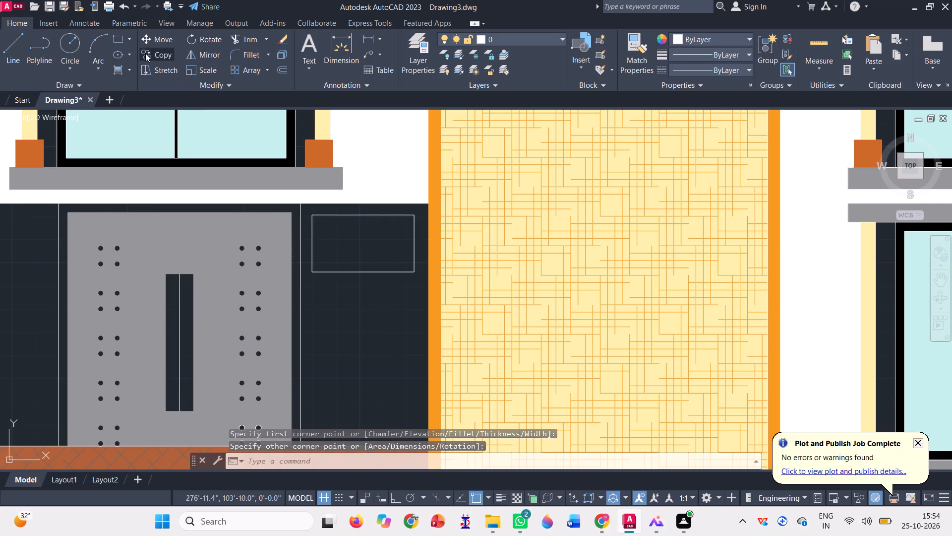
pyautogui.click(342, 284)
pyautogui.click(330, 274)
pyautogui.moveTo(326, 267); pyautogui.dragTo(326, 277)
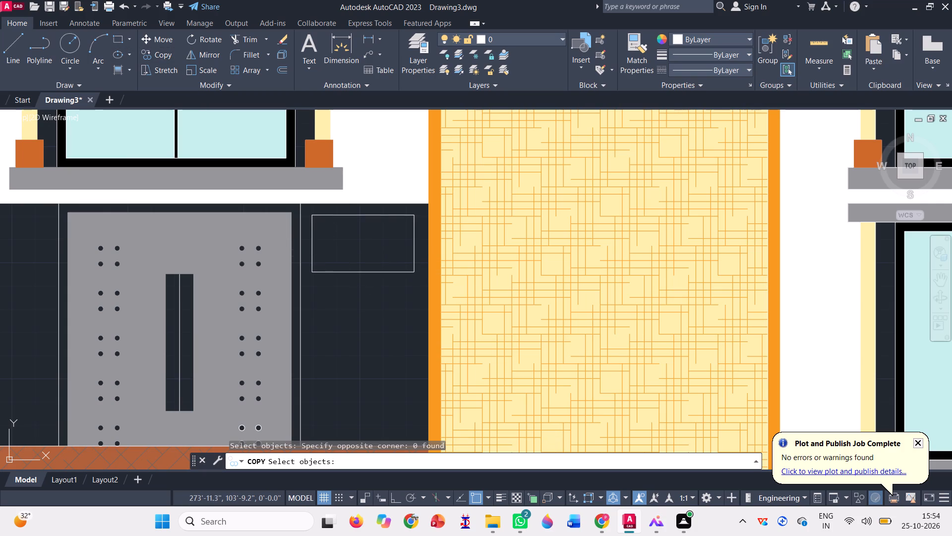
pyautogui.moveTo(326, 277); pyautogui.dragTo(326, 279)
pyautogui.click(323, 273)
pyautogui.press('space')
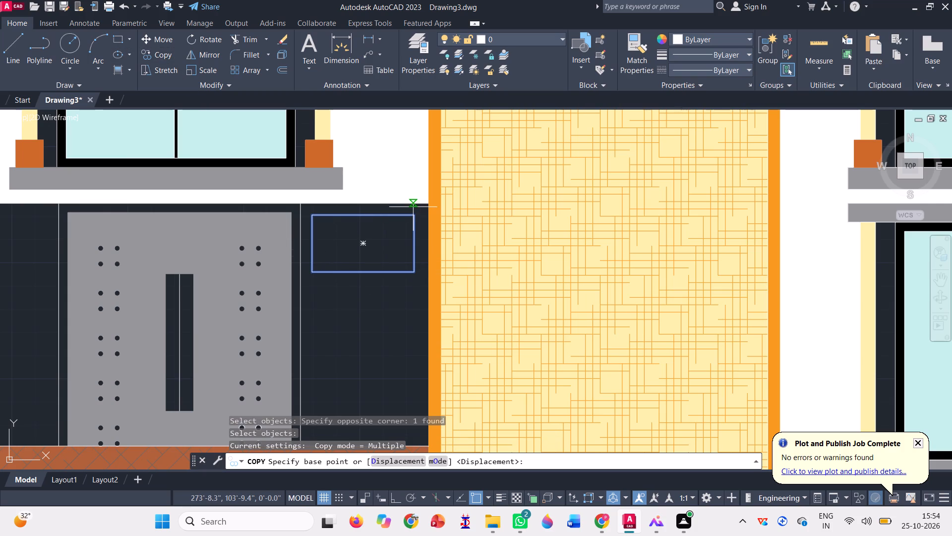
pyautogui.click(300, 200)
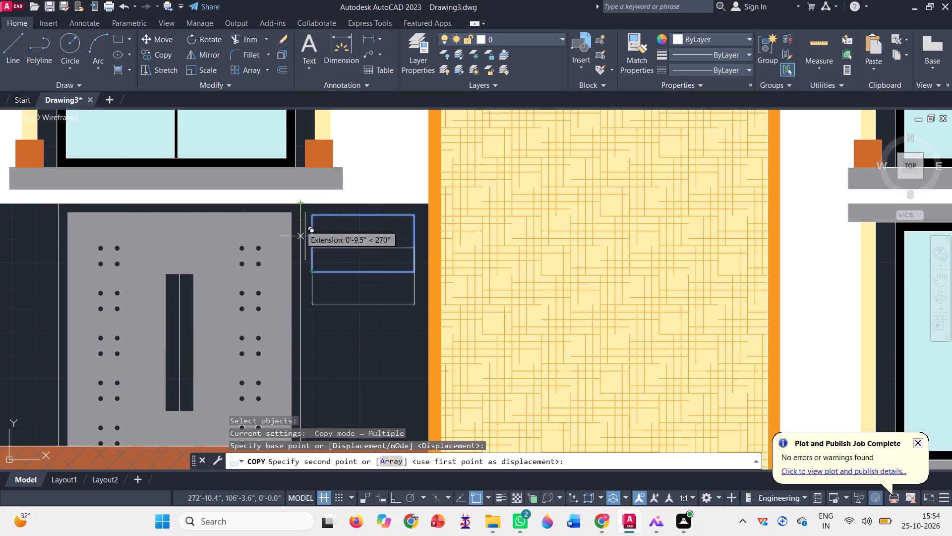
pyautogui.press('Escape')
# Copy the new rectangle about 2'-8.5" straight down within the panel right of the entrance door.
pyautogui.click(343, 255)
pyautogui.click(307, 223)
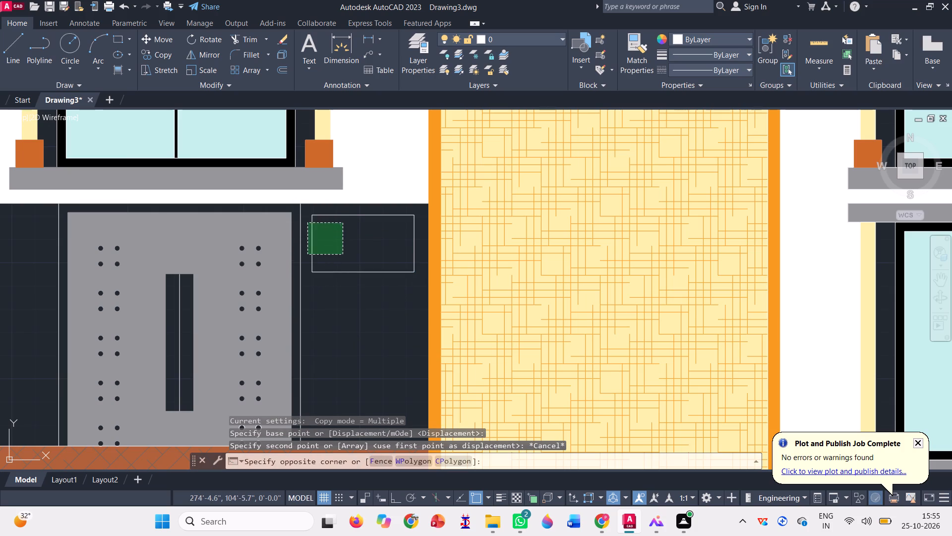
pyautogui.press('m')
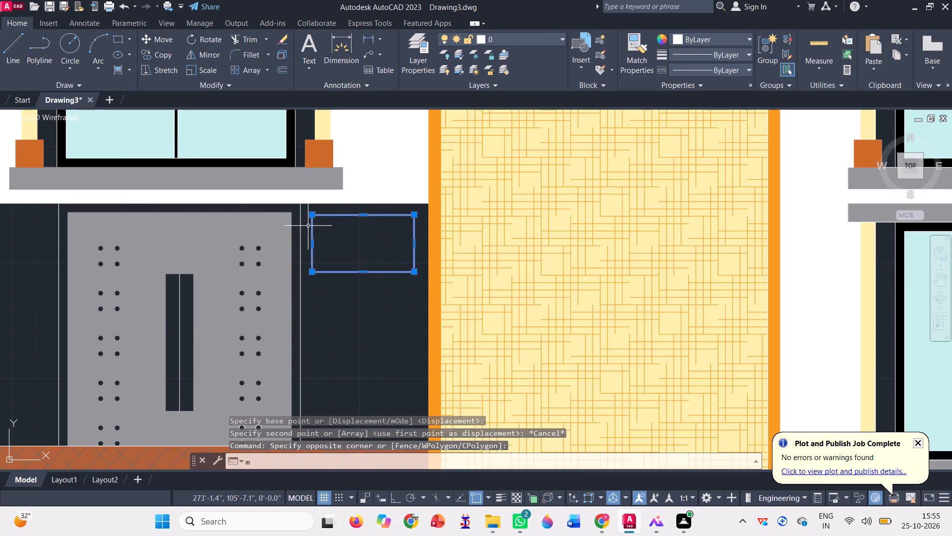
pyautogui.press('BackSpace')
pyautogui.write('co')
pyautogui.press('space')
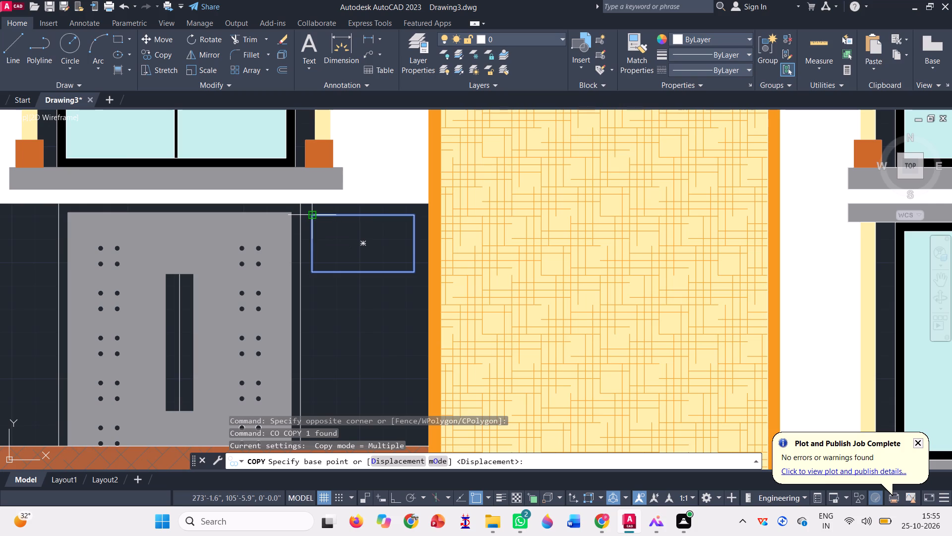
pyautogui.click(312, 216)
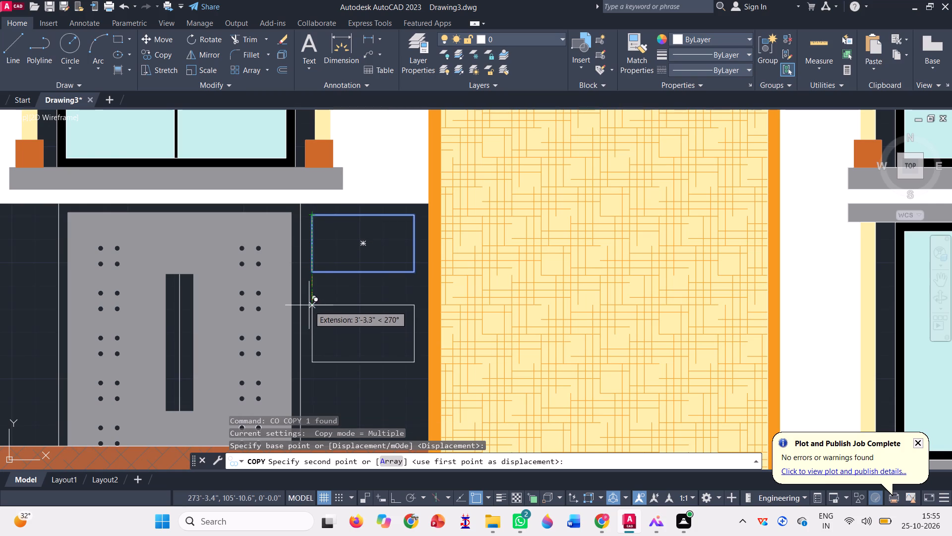
pyautogui.click(313, 290)
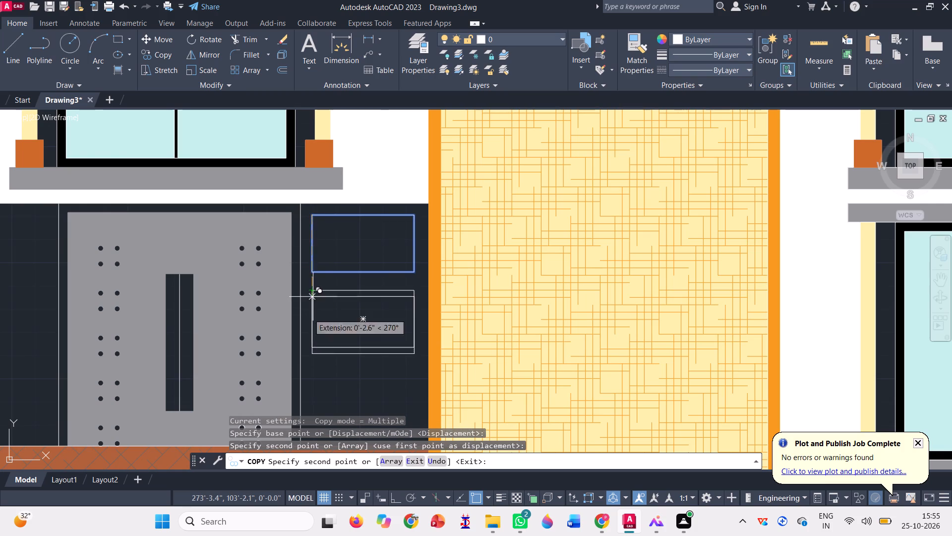
pyautogui.press('Escape')
# Copy the second rectangle downward by the same spacing, using the two rectangles' lower-left corners, to form the third inset.
pyautogui.click(337, 373)
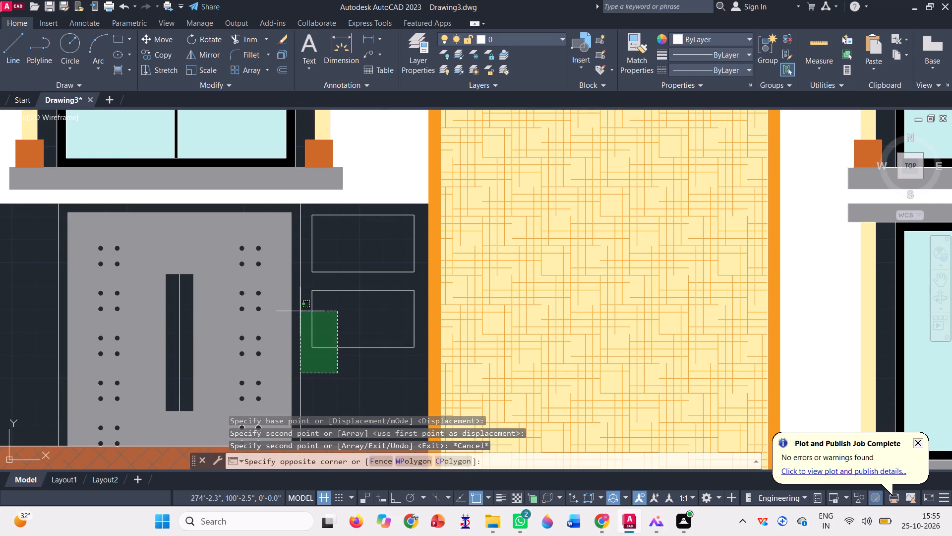
pyautogui.click(310, 318)
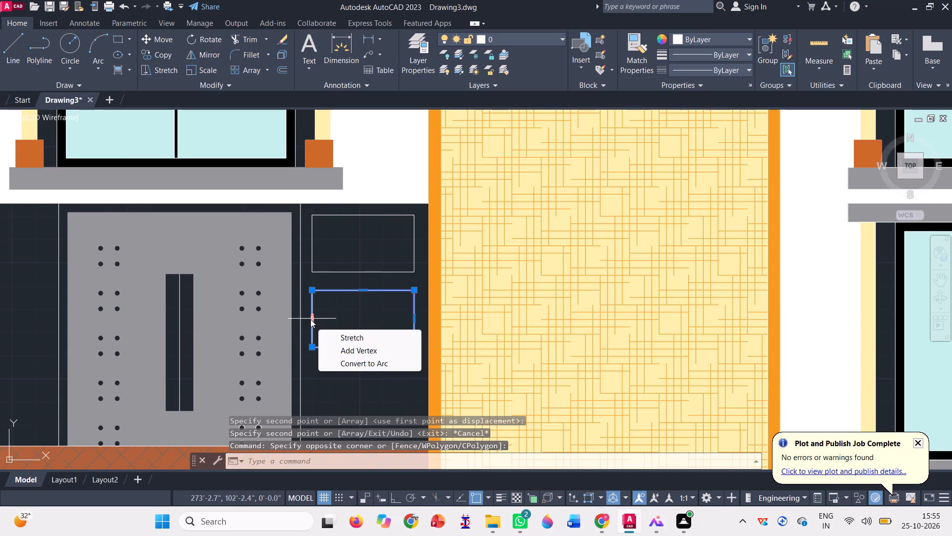
pyautogui.write('co')
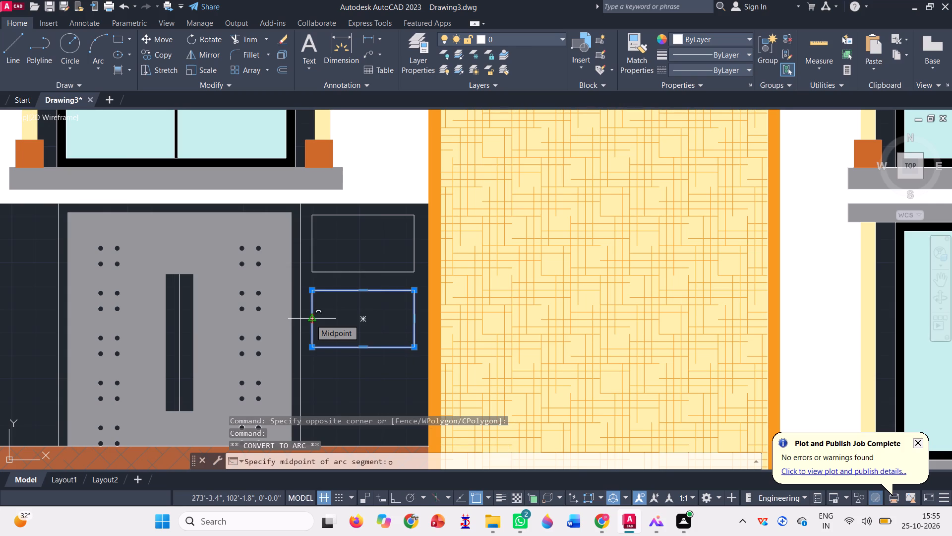
pyautogui.press('Escape')
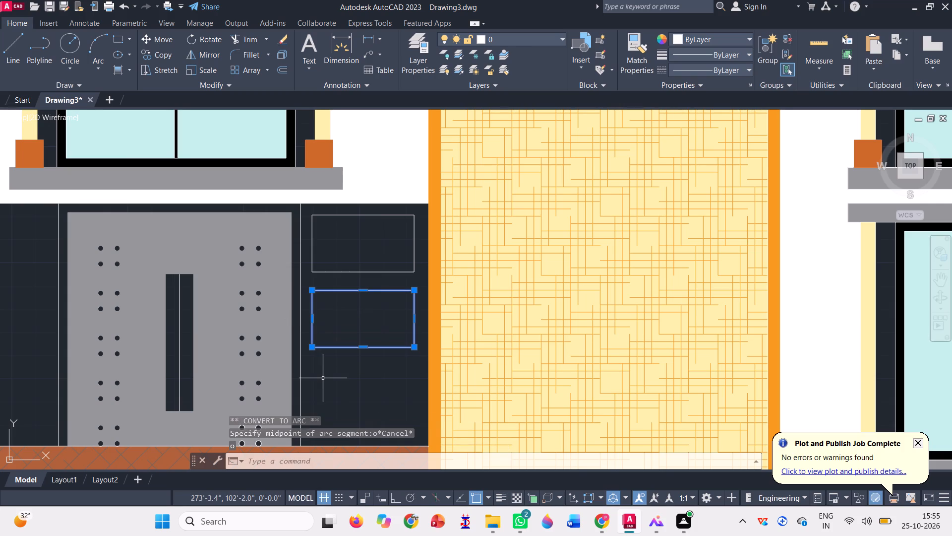
pyautogui.write('co')
pyautogui.press('space')
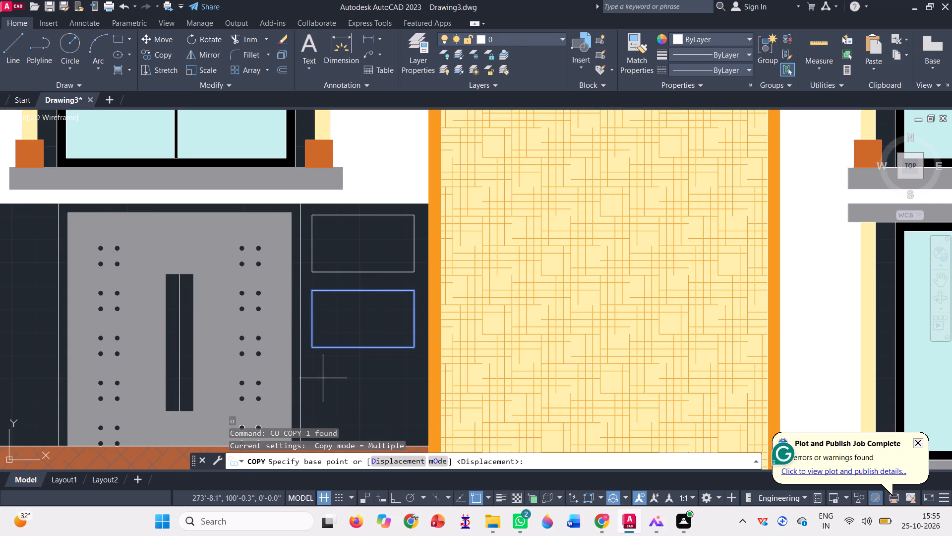
pyautogui.click(312, 275)
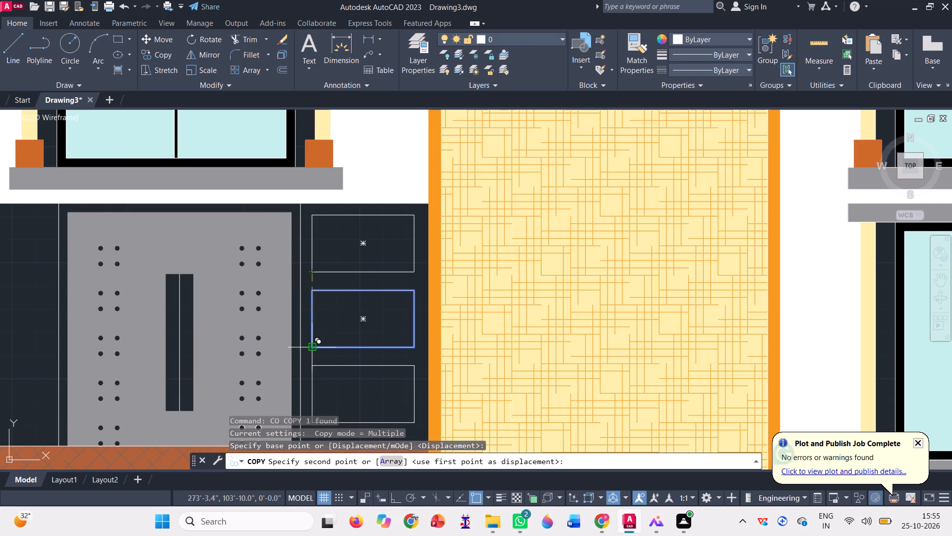
pyautogui.click(309, 349)
pyautogui.scroll(-1, 291, 264)
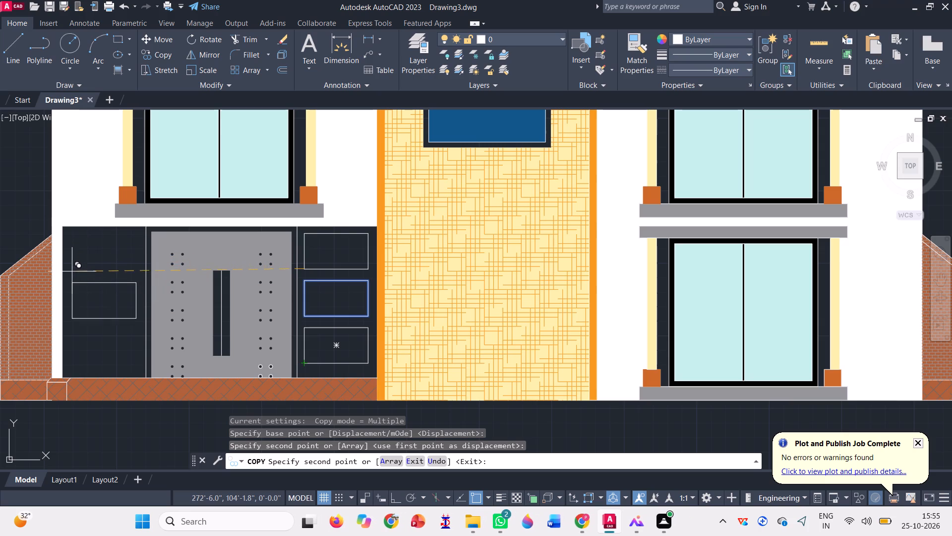
pyautogui.press('Escape')
# Copy the three rectangles about 13'-3" horizontally into the matching panel left of the entrance door.
pyautogui.click(330, 353)
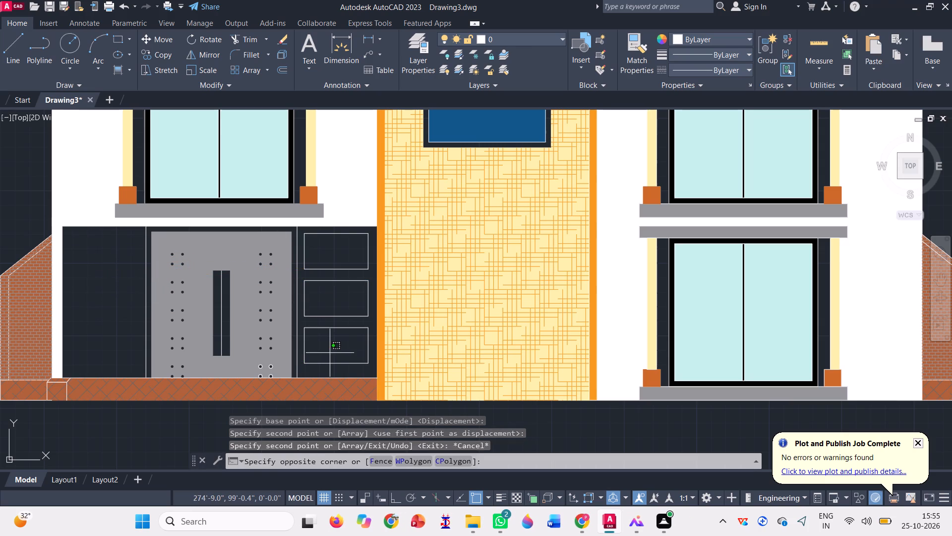
pyautogui.click(309, 261)
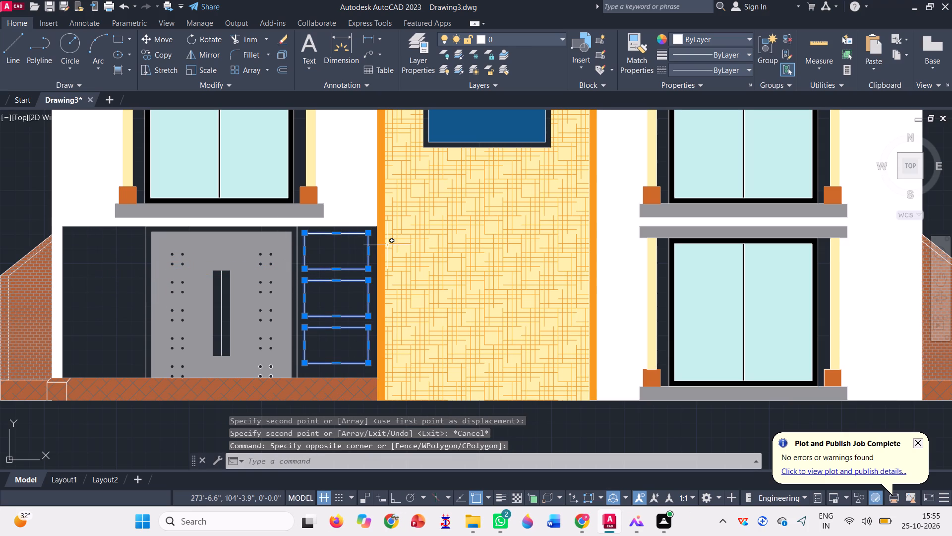
pyautogui.write('co')
pyautogui.press('space')
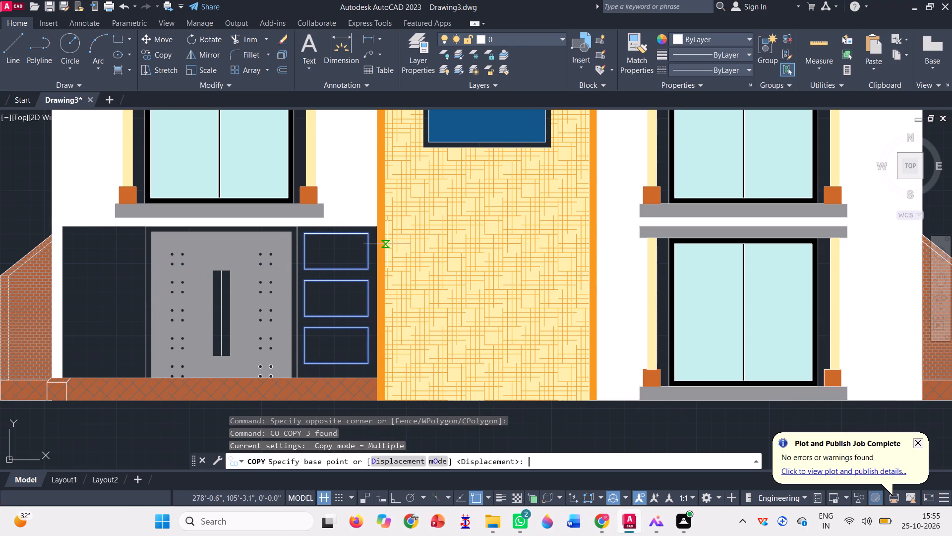
pyautogui.click(371, 233)
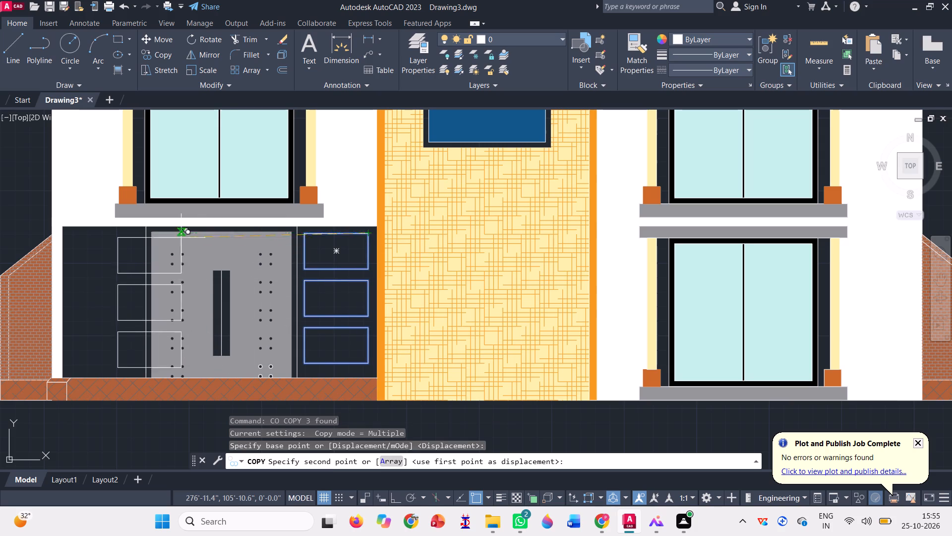
pyautogui.click(137, 236)
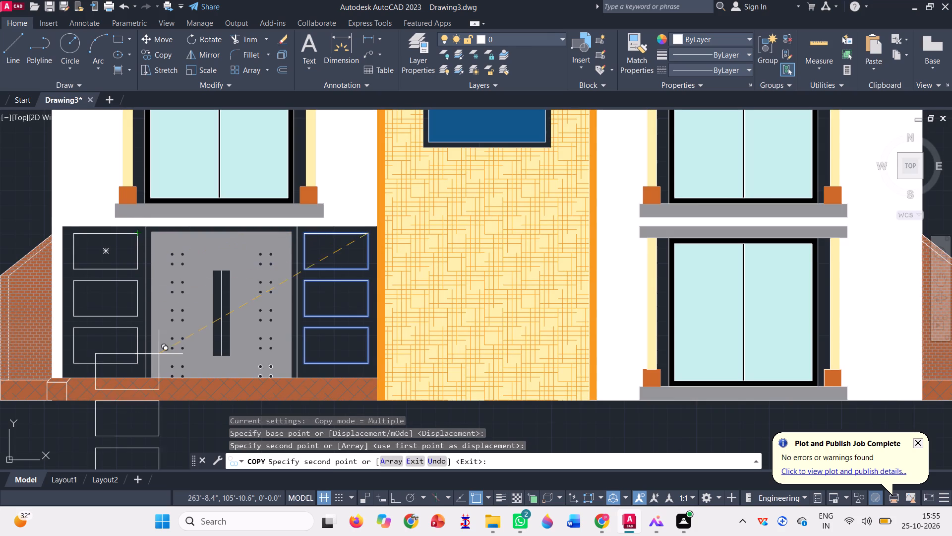
pyautogui.press('Escape')
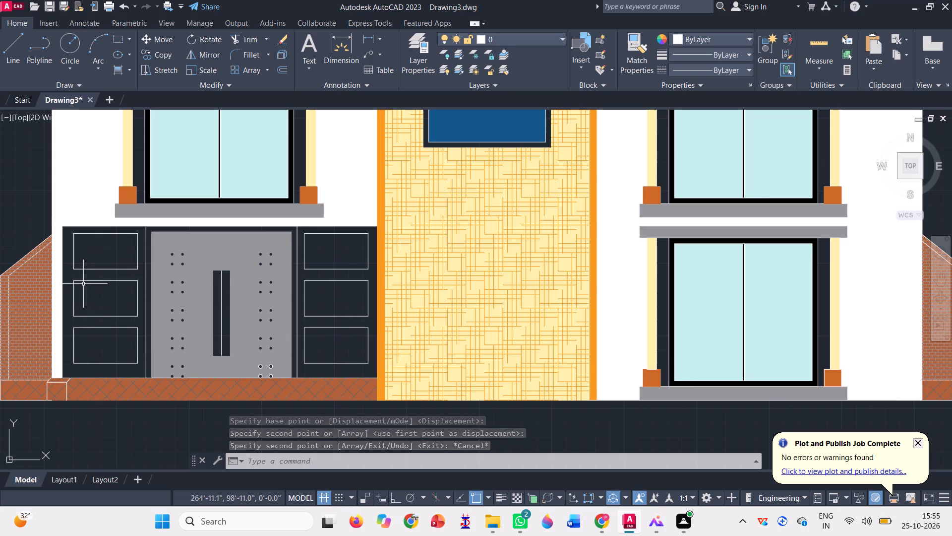
# Fill both panels flanking the entrance door, around their rectangles, with a Solid hatch in colour 205,105,40.
pyautogui.click(118, 70)
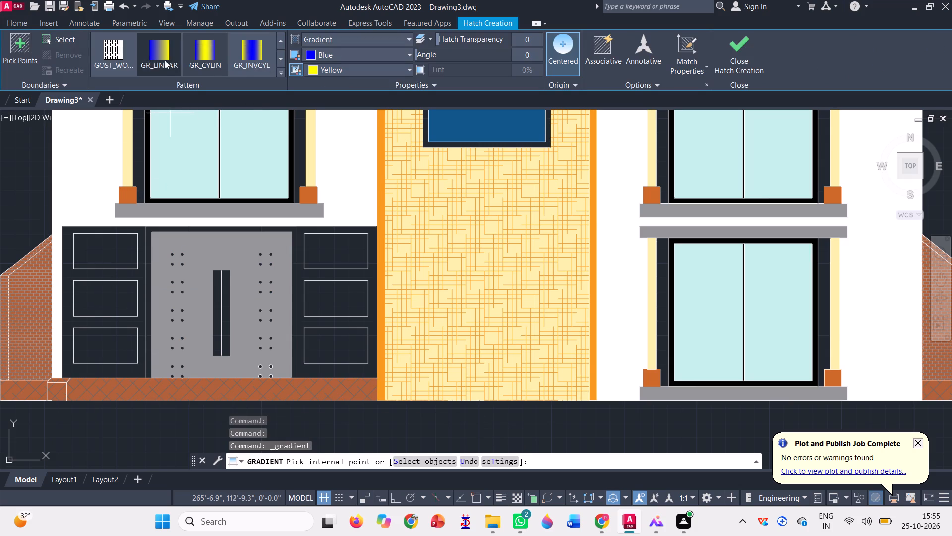
pyautogui.scroll(13, 165, 60)
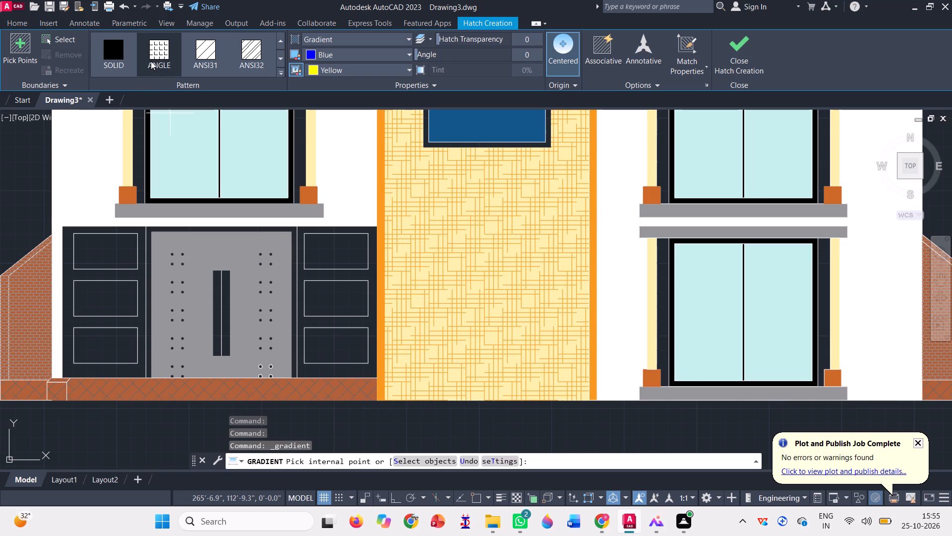
pyautogui.scroll(6, 151, 61)
pyautogui.click(118, 44)
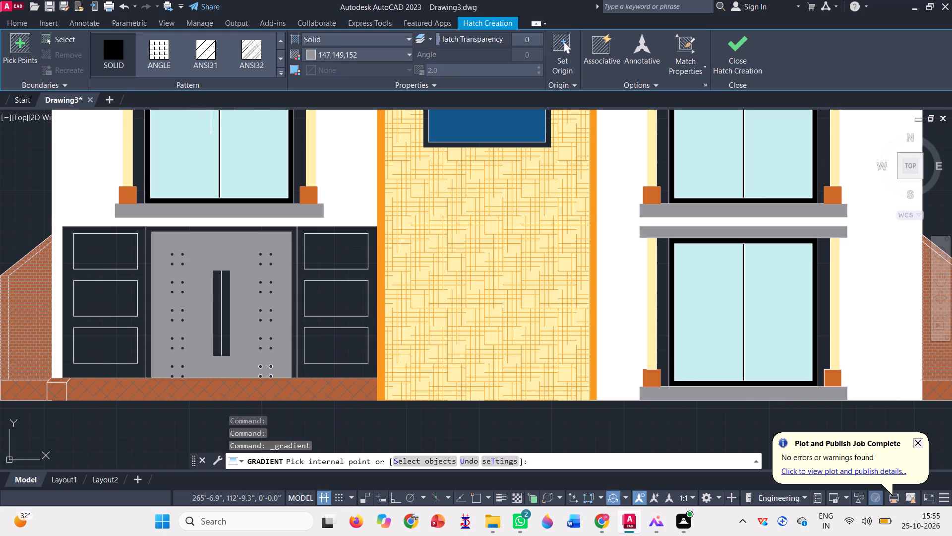
pyautogui.click(355, 54)
pyautogui.click(337, 104)
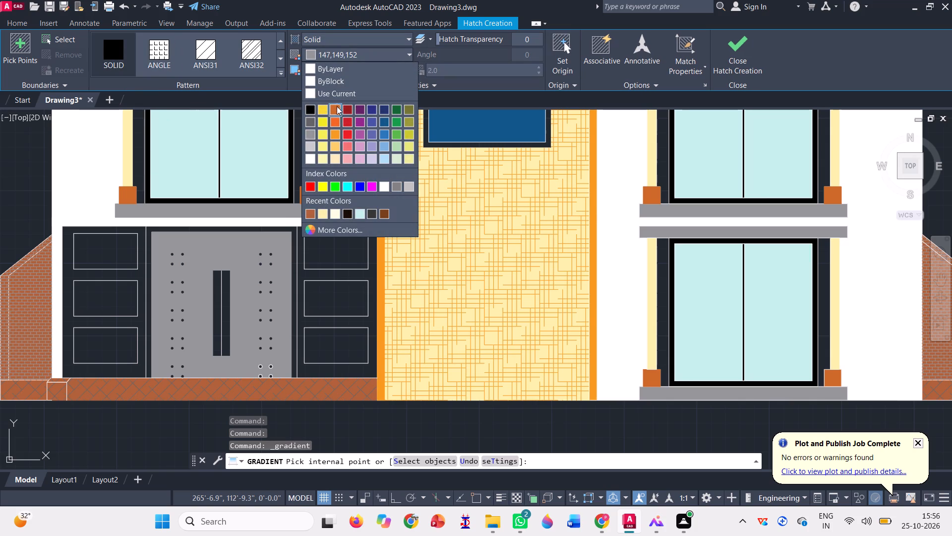
pyautogui.click(373, 247)
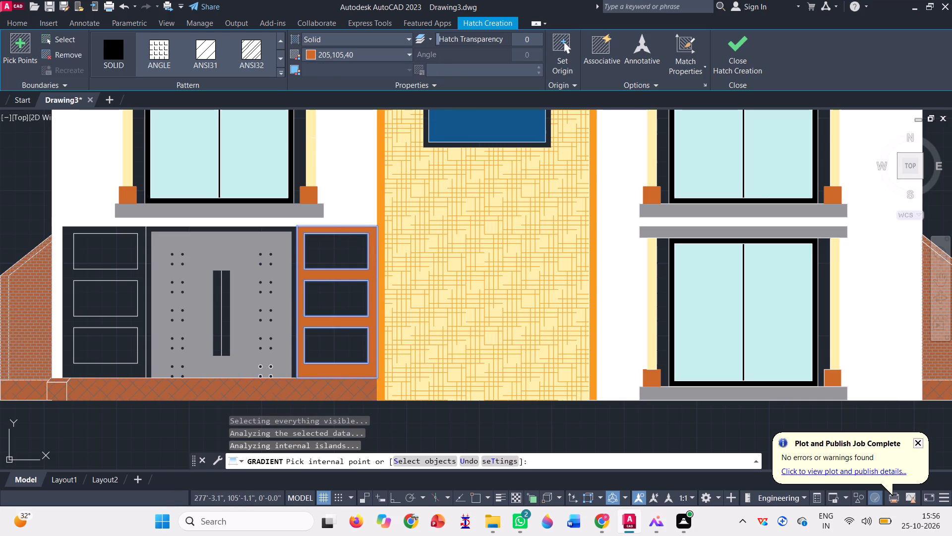
pyautogui.click(70, 273)
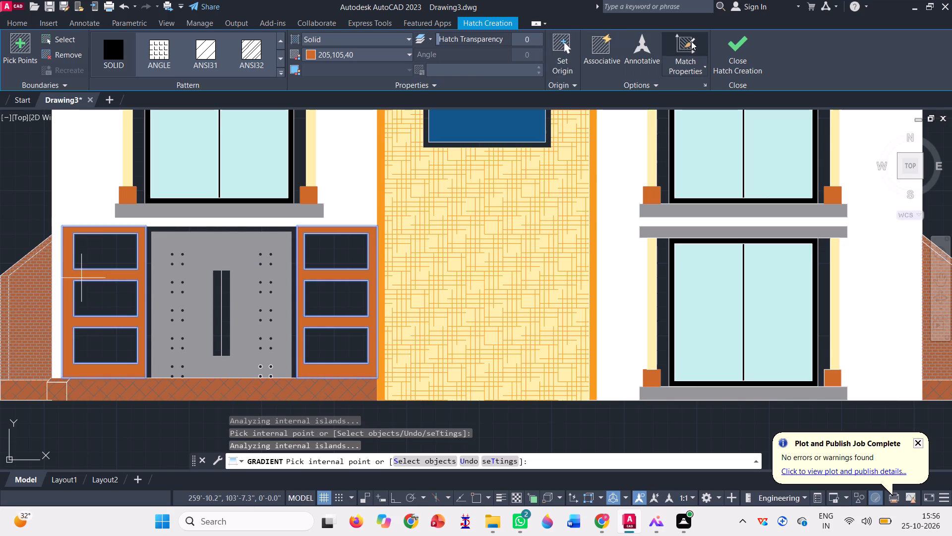
pyautogui.click(738, 50)
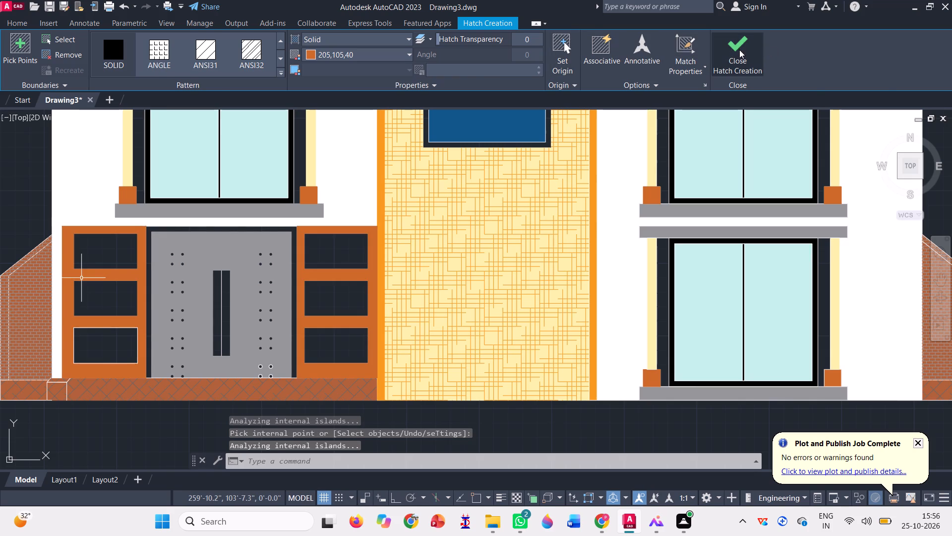
# Fill the three inset rectangles right of the entrance door with a Solid hatch in colour 213,238,251.
pyautogui.click(115, 66)
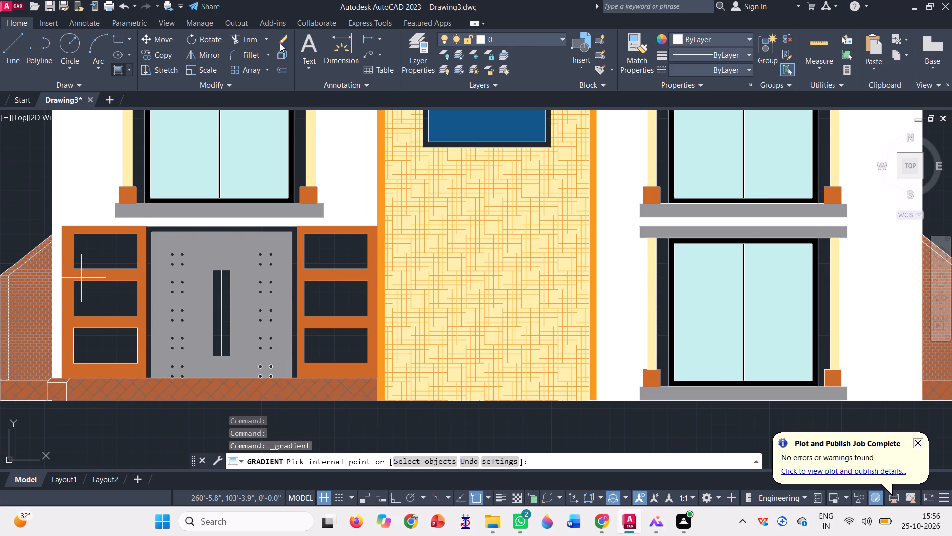
pyautogui.click(119, 66)
pyautogui.scroll(5, 170, 46)
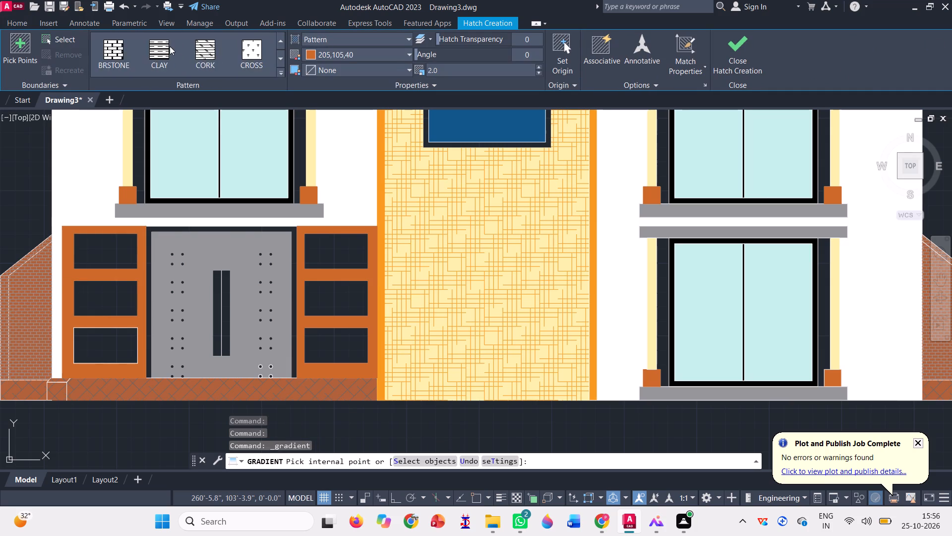
pyautogui.scroll(16, 170, 46)
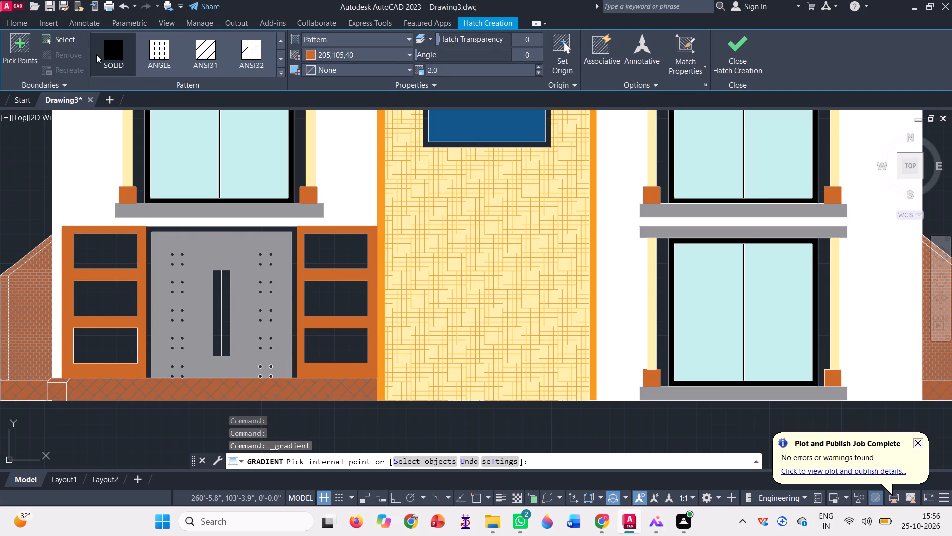
pyautogui.click(113, 58)
pyautogui.click(343, 51)
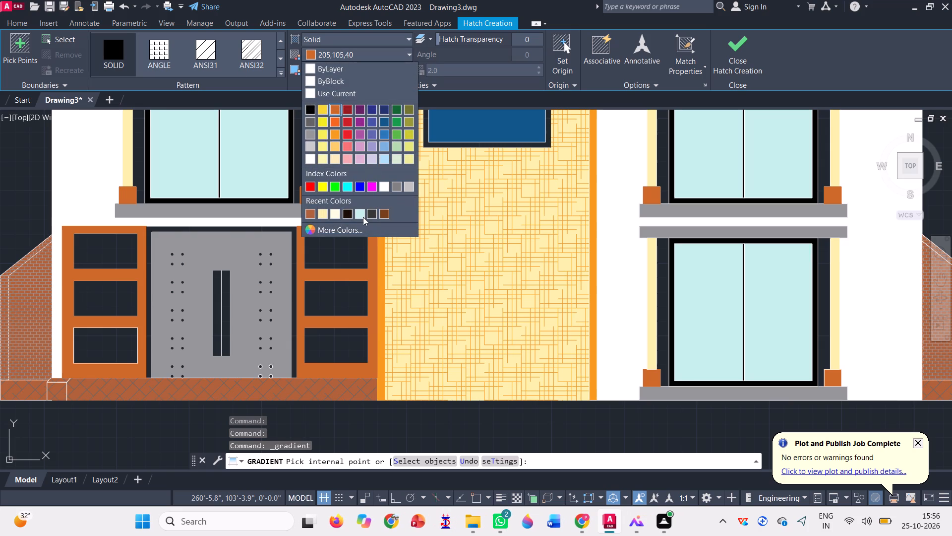
pyautogui.click(380, 157)
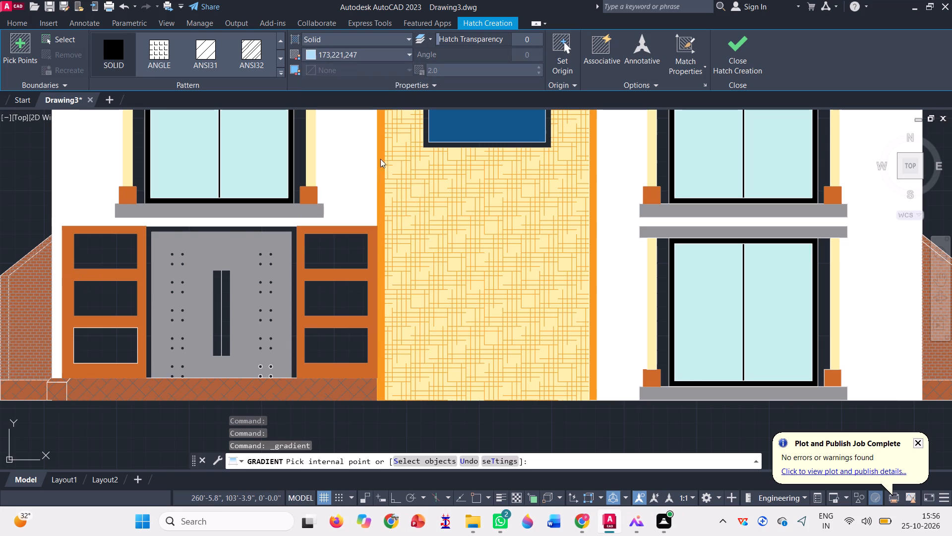
pyautogui.click(310, 52)
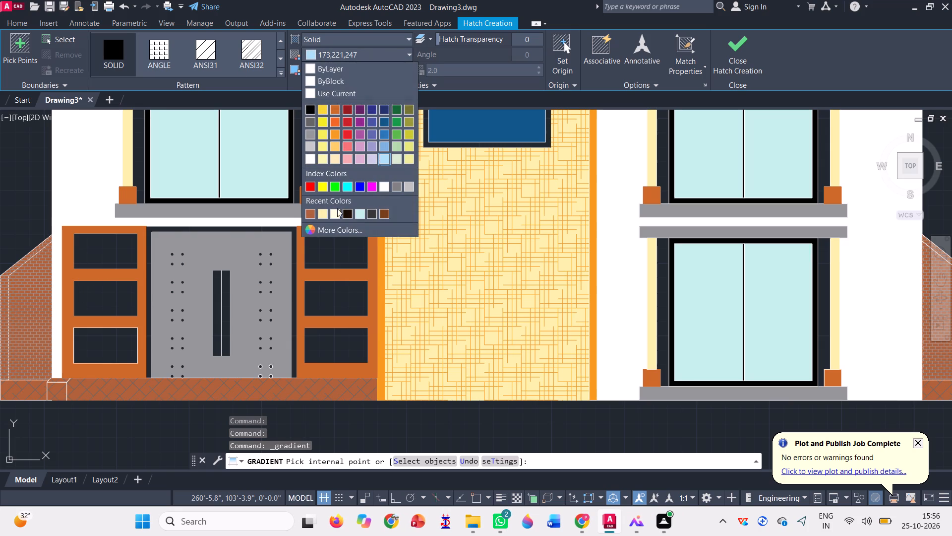
pyautogui.click(337, 231)
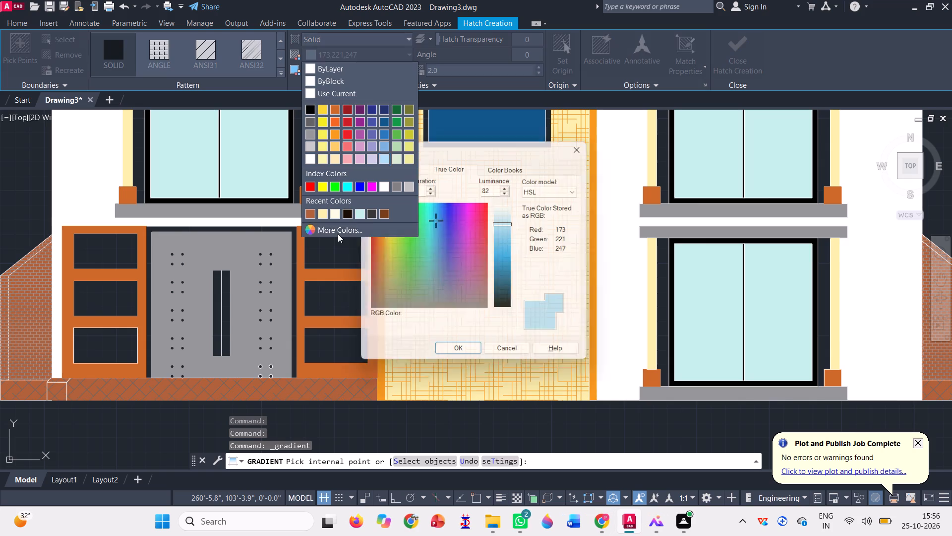
pyautogui.click(505, 213)
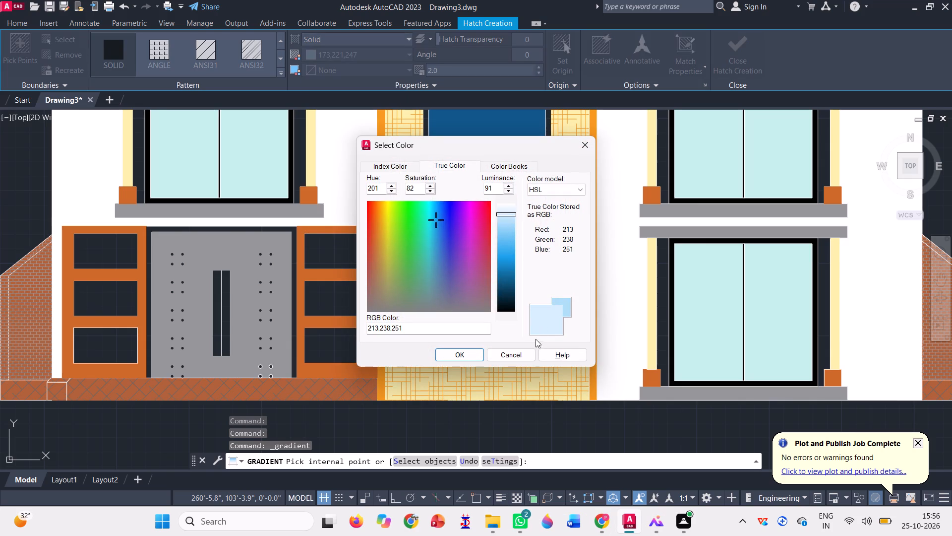
pyautogui.click(464, 351)
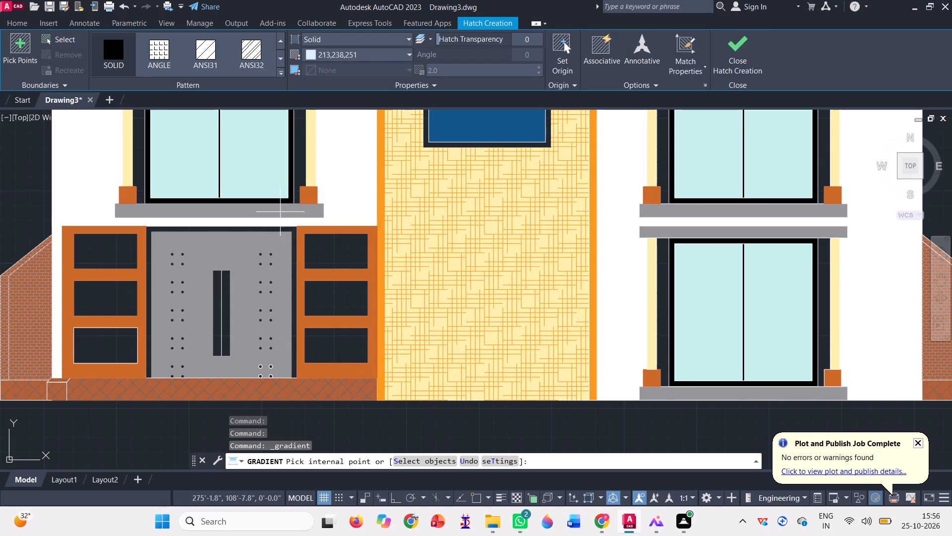
pyautogui.click(336, 251)
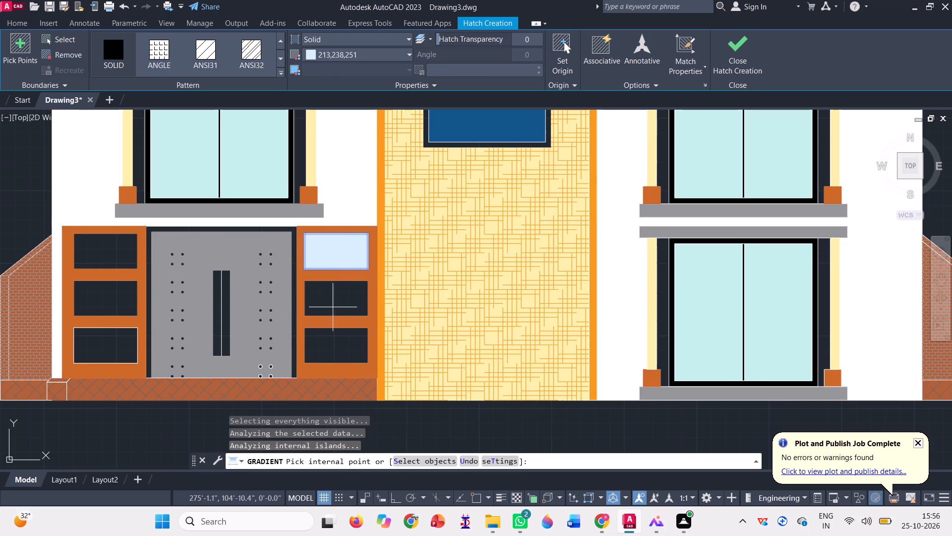
pyautogui.click(331, 303)
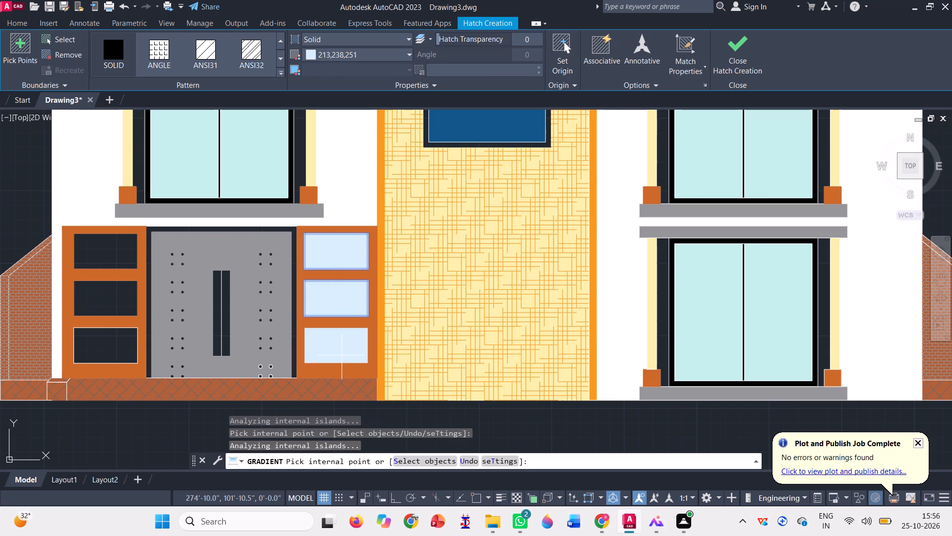
pyautogui.click(342, 354)
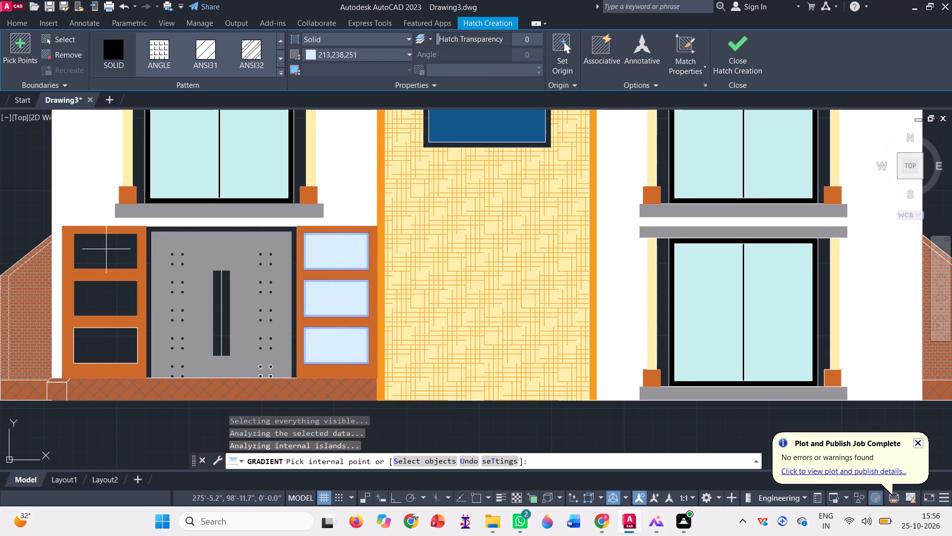
# Fill the three inset rectangles left of the entrance door with the same Solid hatch.
pyautogui.click(106, 248)
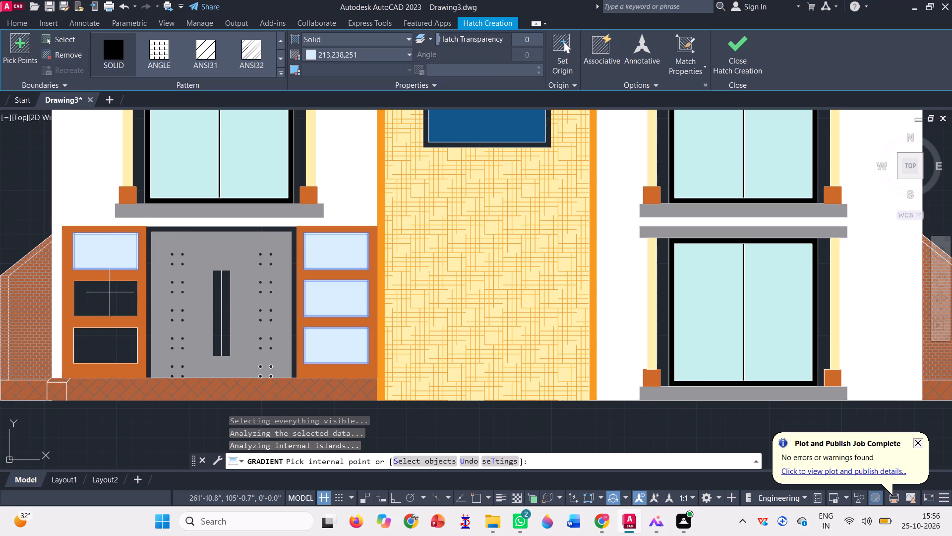
pyautogui.click(106, 293)
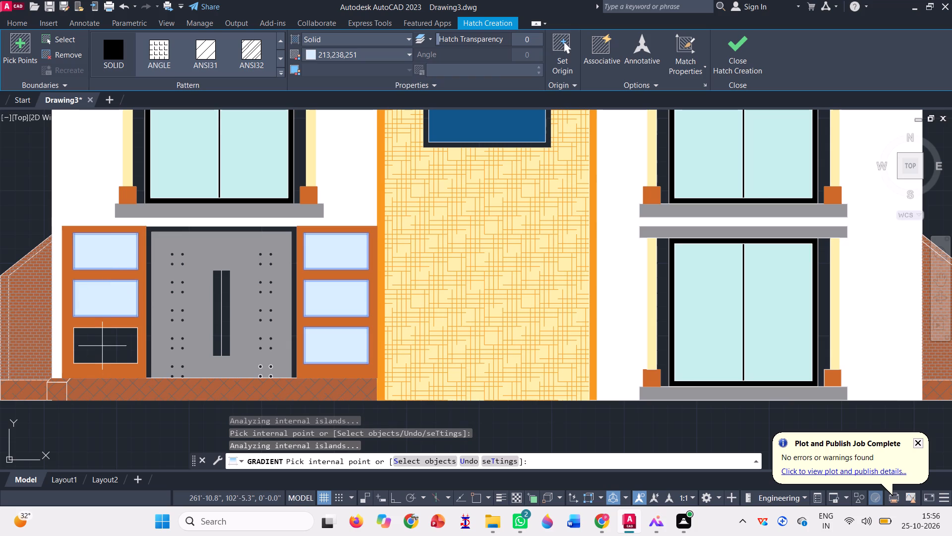
pyautogui.click(102, 343)
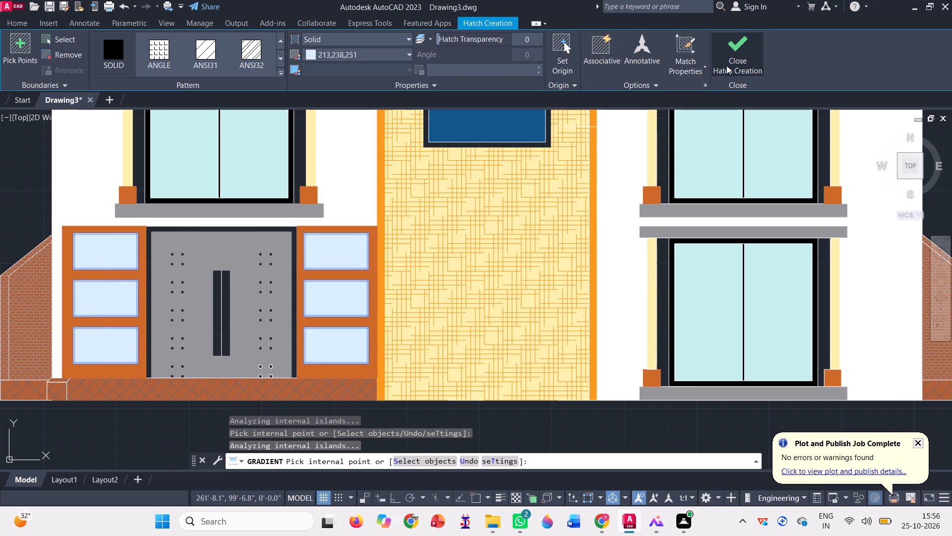
pyautogui.click(726, 64)
# Select the white wall hatches, the pale window-glass hatches and the black frame hatch of the top-floor window in the coloured elevation.
pyautogui.scroll(-4, 129, 267)
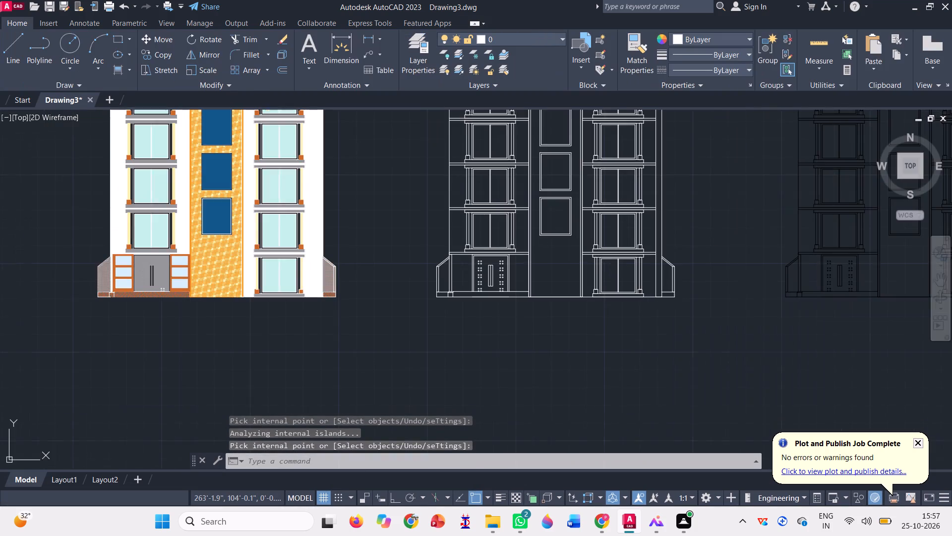
pyautogui.scroll(-1, 91, 250)
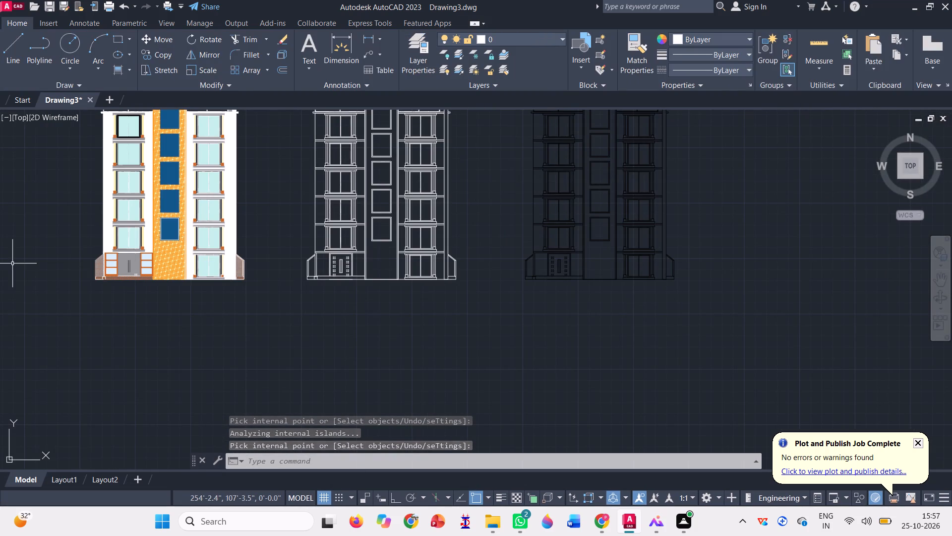
pyautogui.scroll(3, 29, 258)
pyautogui.scroll(-3, 246, 240)
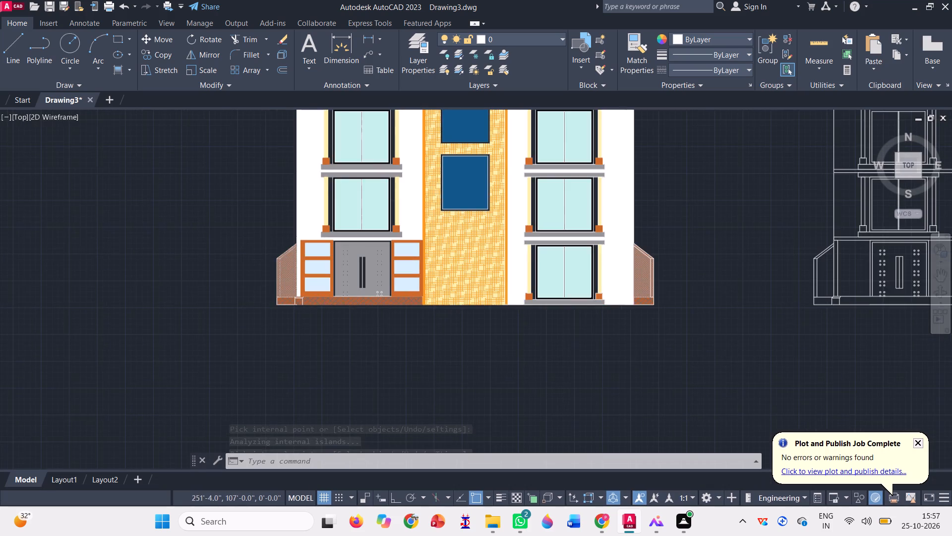
pyautogui.scroll(-2, 303, 295)
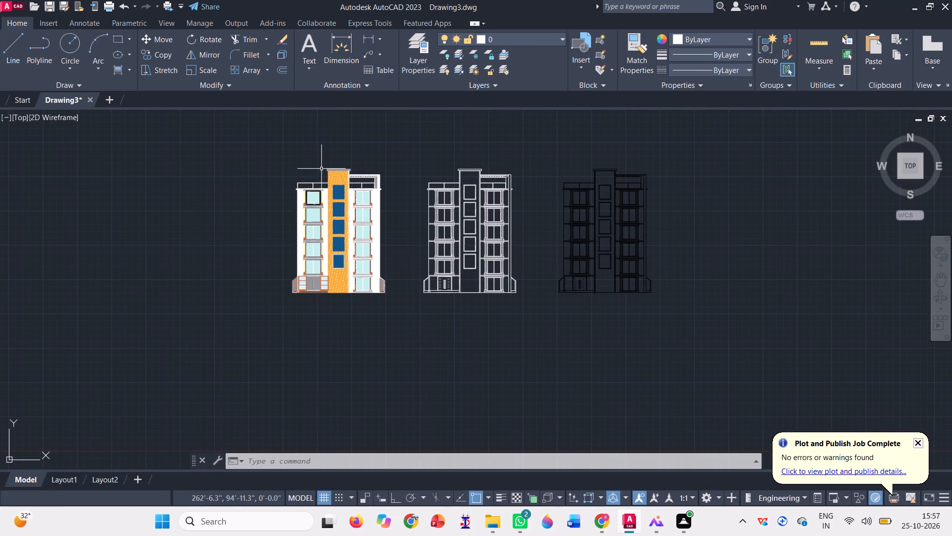
pyautogui.press('Escape')
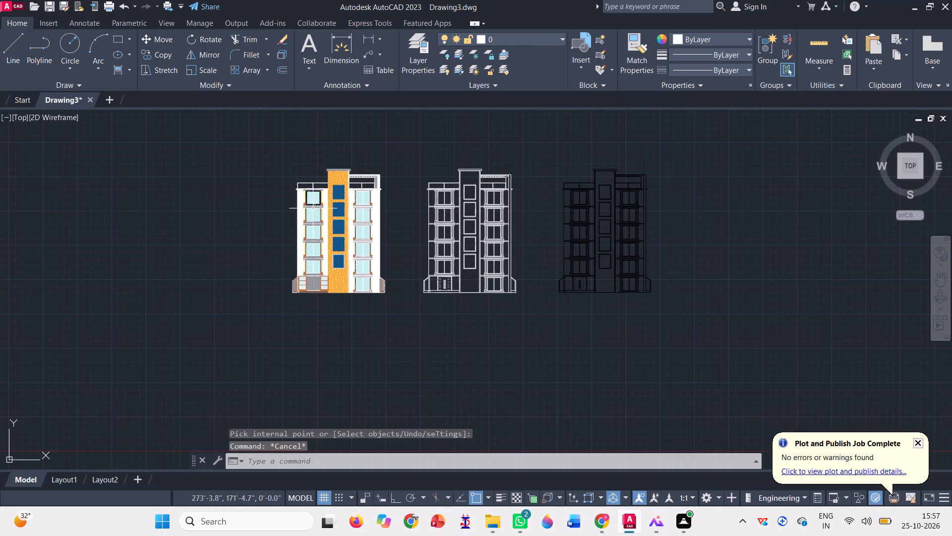
pyautogui.scroll(2, 311, 207)
pyautogui.click(280, 177)
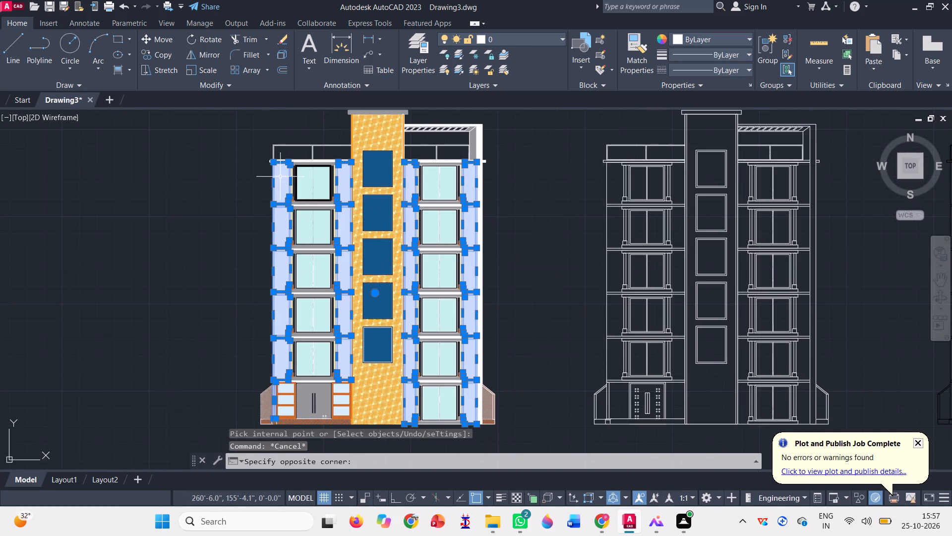
pyautogui.scroll(4, 324, 169)
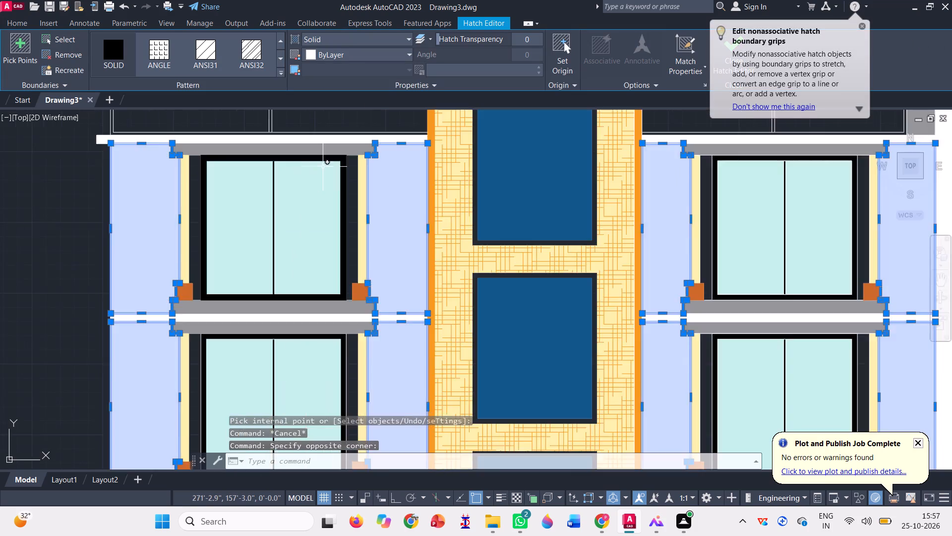
pyautogui.scroll(-3, 308, 209)
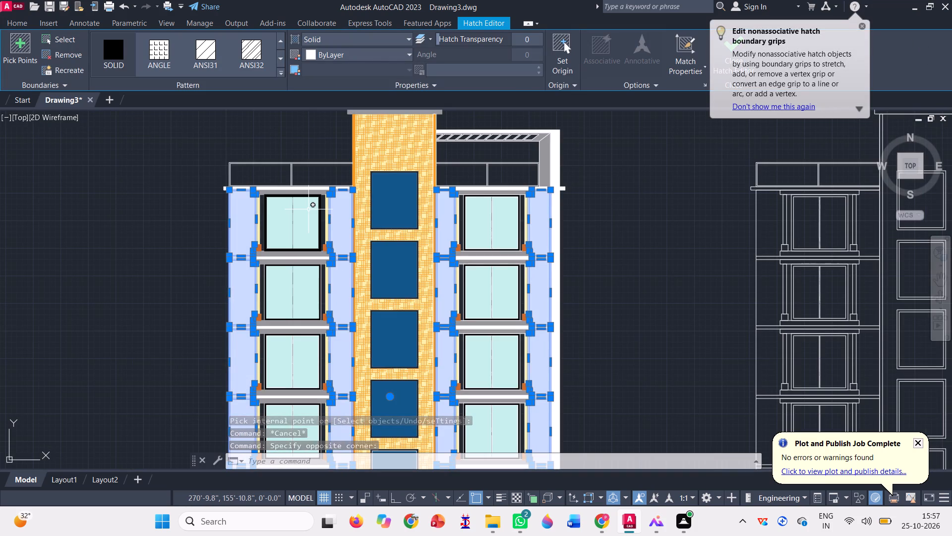
pyautogui.click(308, 209)
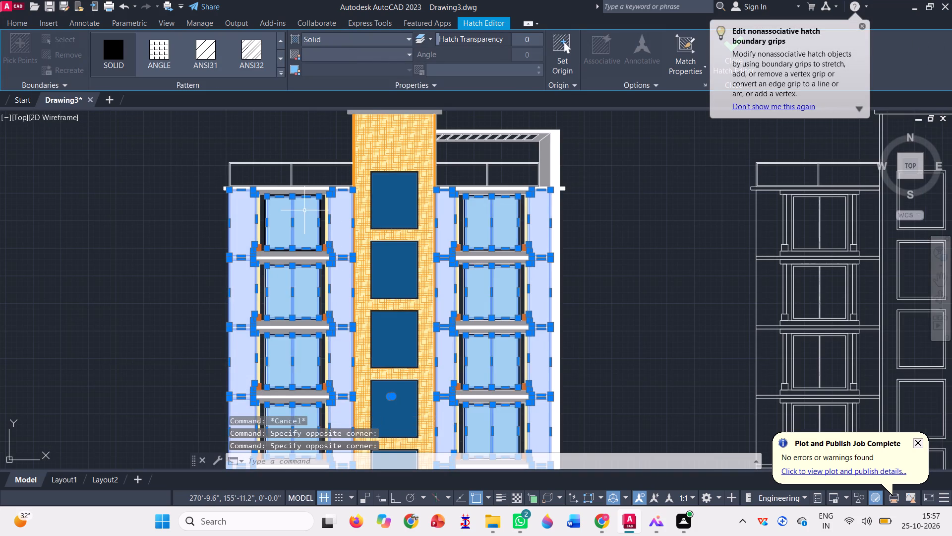
pyautogui.scroll(4, 302, 210)
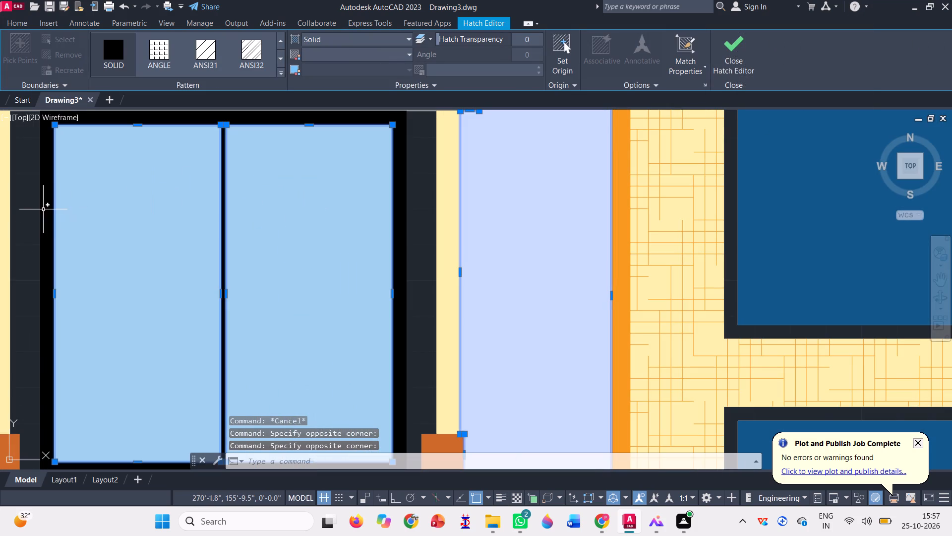
pyautogui.click(48, 213)
pyautogui.scroll(-4, 174, 189)
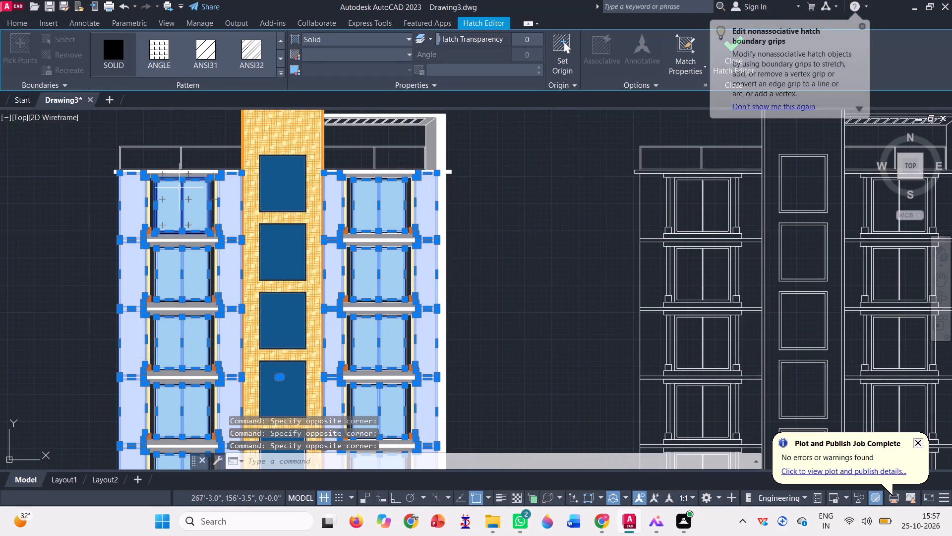
# Add the grey lintel and sill hatches, the cream side strips and the orange bases around the windows to the selection.
pyautogui.scroll(3, 351, 179)
pyautogui.click(312, 207)
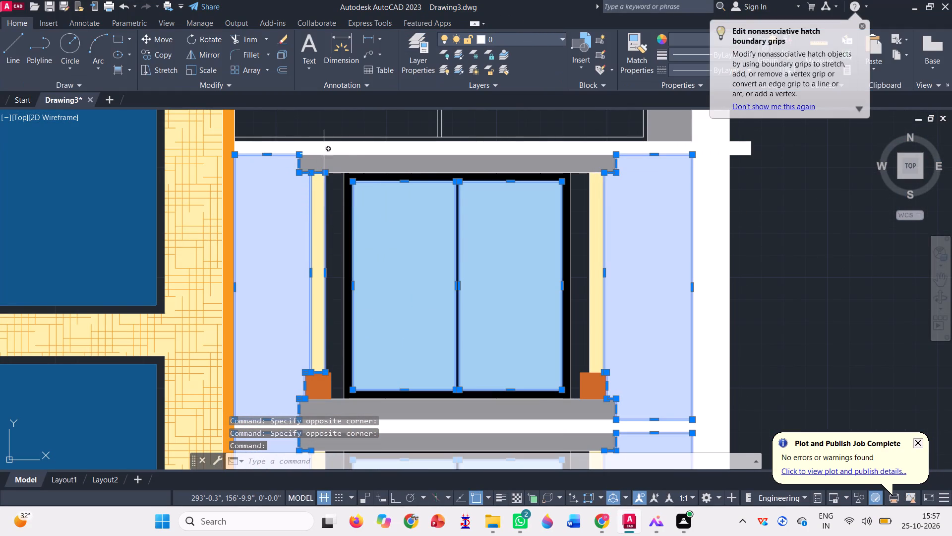
pyautogui.click(339, 163)
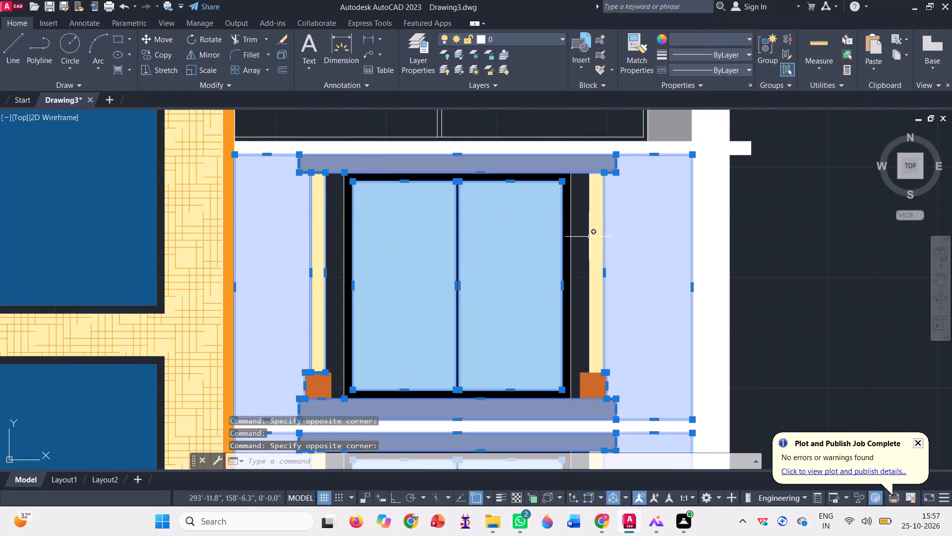
pyautogui.click(601, 249)
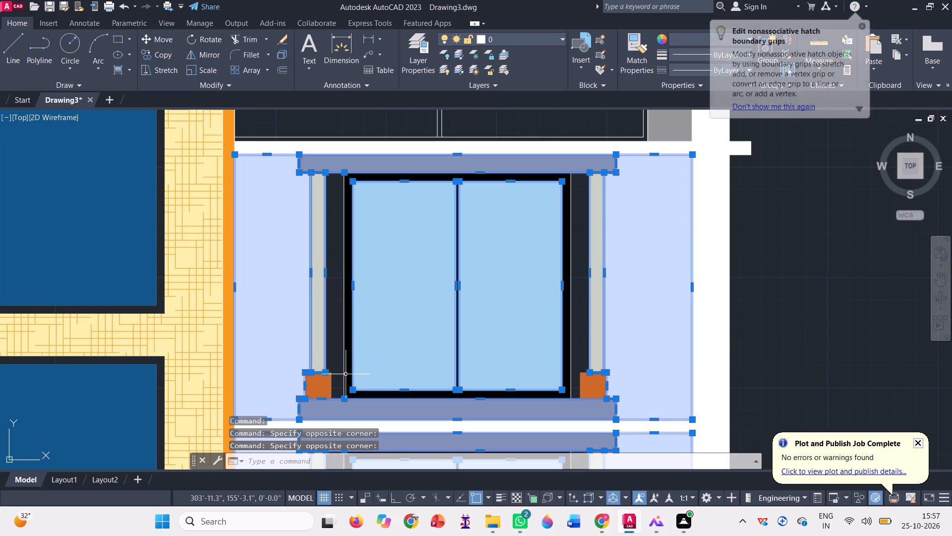
pyautogui.click(319, 385)
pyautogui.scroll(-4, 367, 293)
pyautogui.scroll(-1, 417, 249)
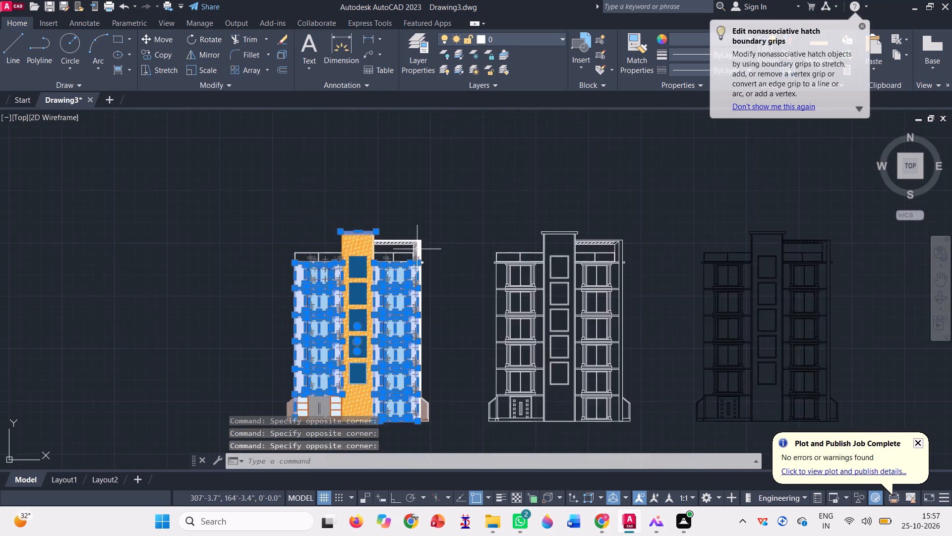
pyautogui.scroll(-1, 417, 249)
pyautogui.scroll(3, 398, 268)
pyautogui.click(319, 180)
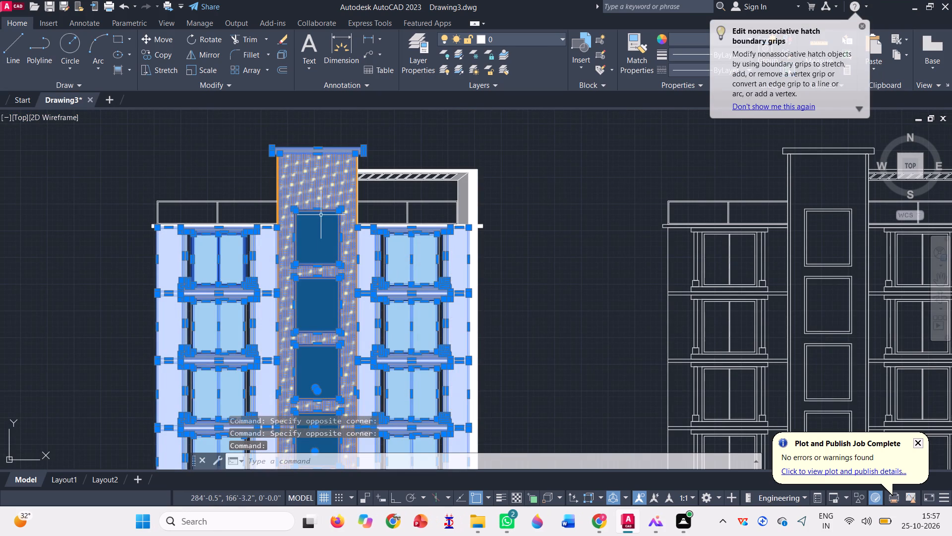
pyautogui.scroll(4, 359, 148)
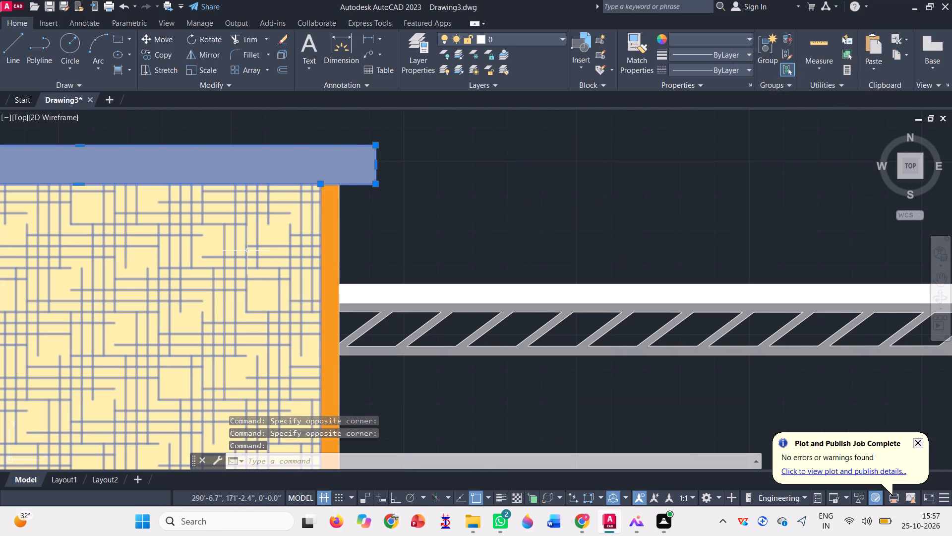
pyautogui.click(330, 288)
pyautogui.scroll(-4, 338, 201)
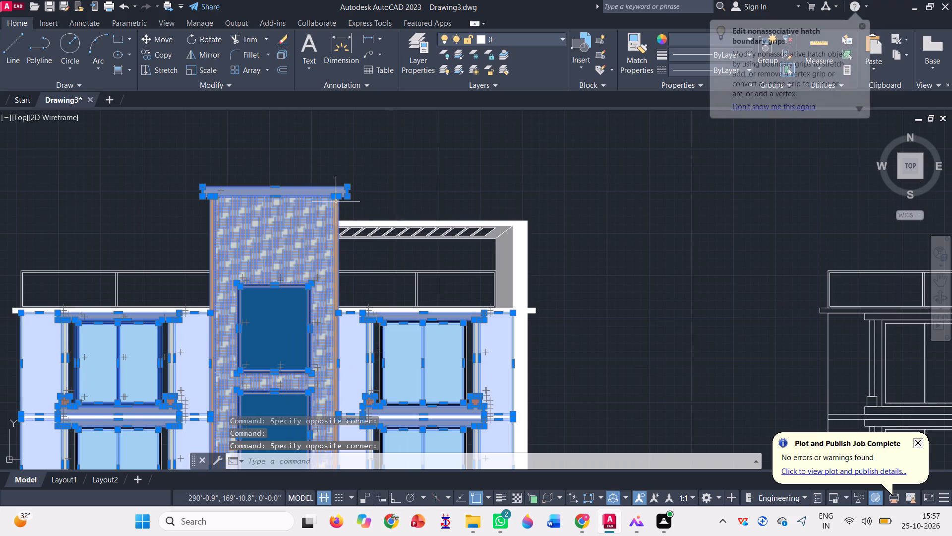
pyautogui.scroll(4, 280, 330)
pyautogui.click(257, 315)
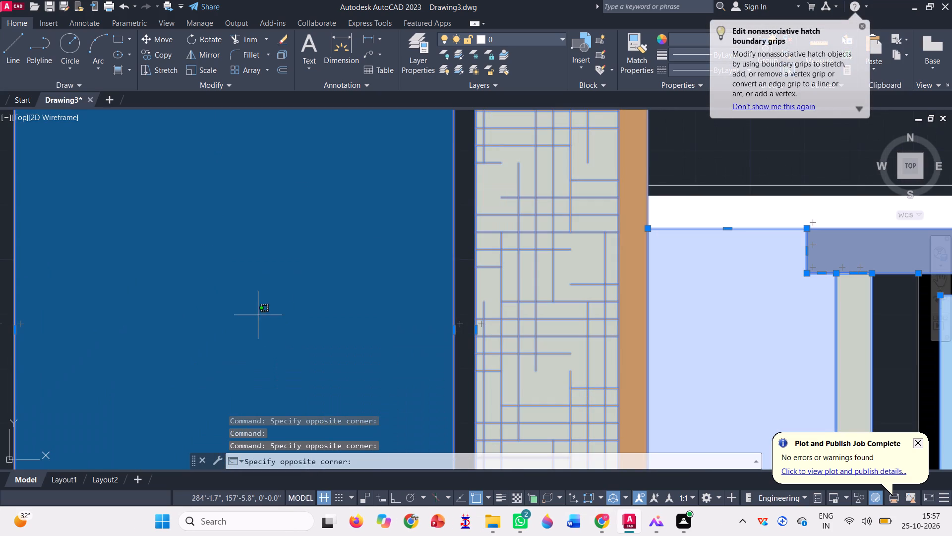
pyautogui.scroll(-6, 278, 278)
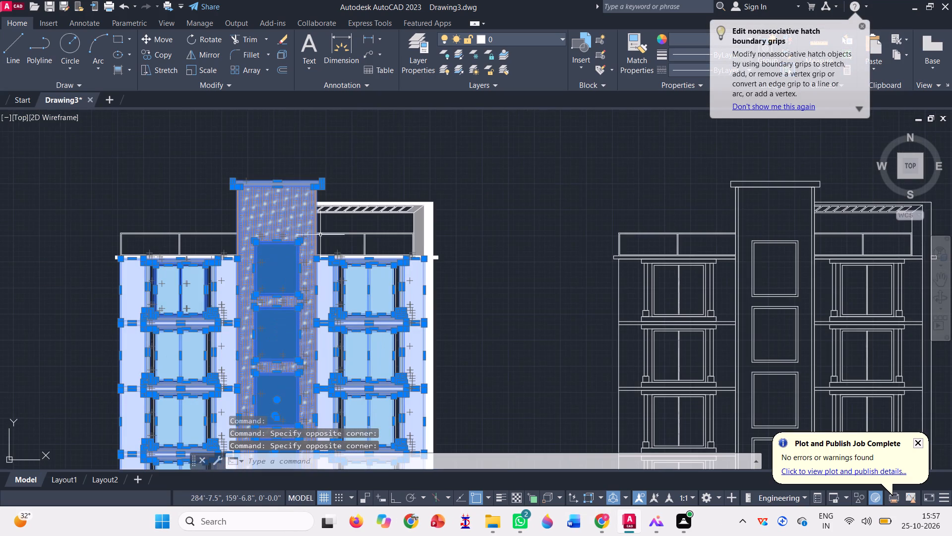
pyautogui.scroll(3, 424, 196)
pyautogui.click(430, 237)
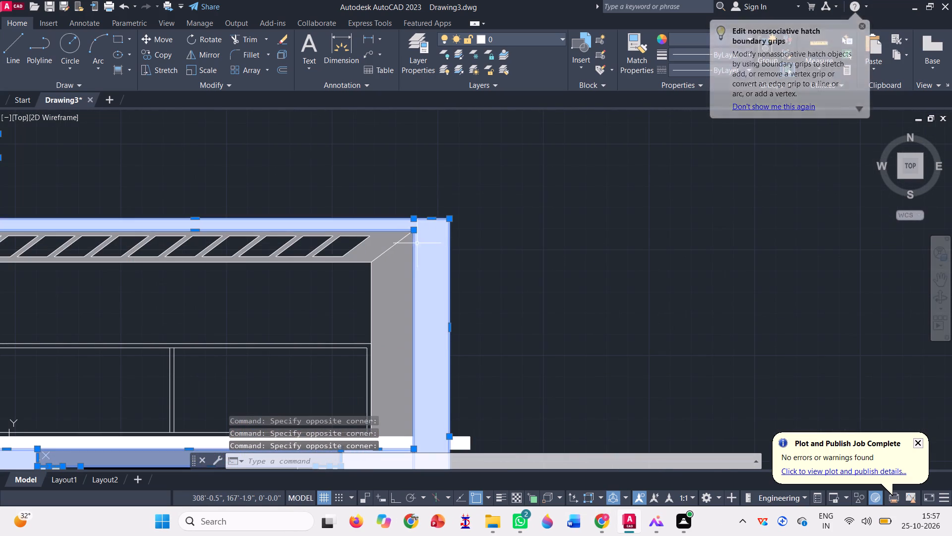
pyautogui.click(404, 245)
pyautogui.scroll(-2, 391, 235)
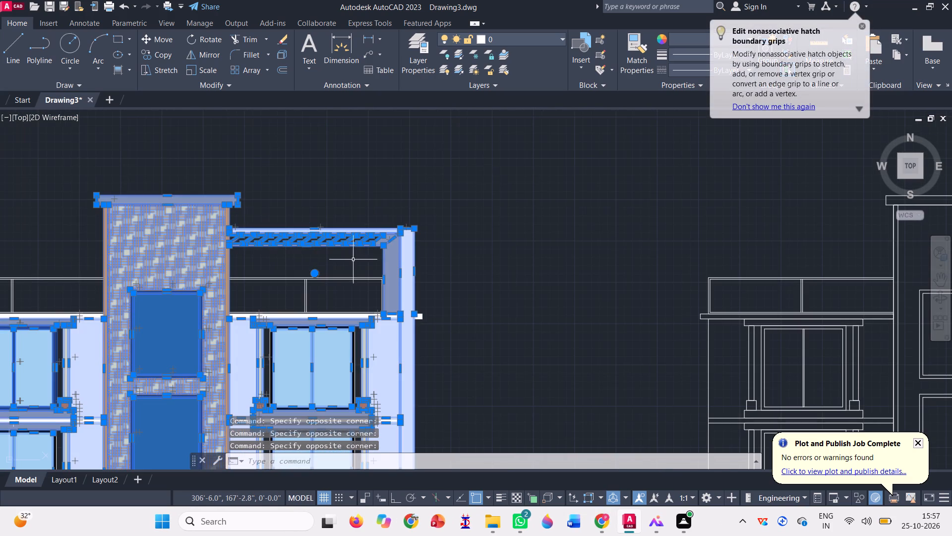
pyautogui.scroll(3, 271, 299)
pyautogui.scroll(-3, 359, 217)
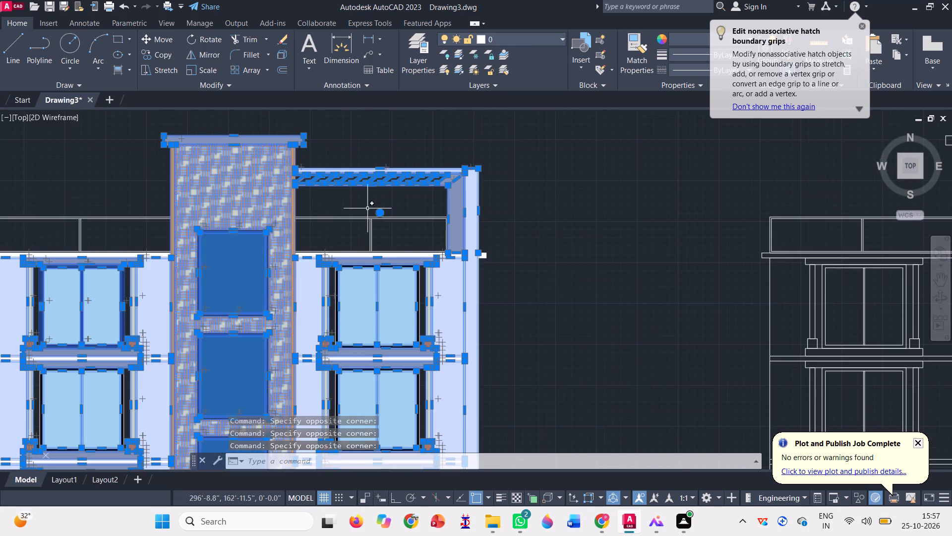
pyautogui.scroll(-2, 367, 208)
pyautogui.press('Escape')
# Fill the dark gaps on both sides of the top window left of the tower with a Solid hatch in colour 252,239,171.
pyautogui.scroll(-1, 367, 206)
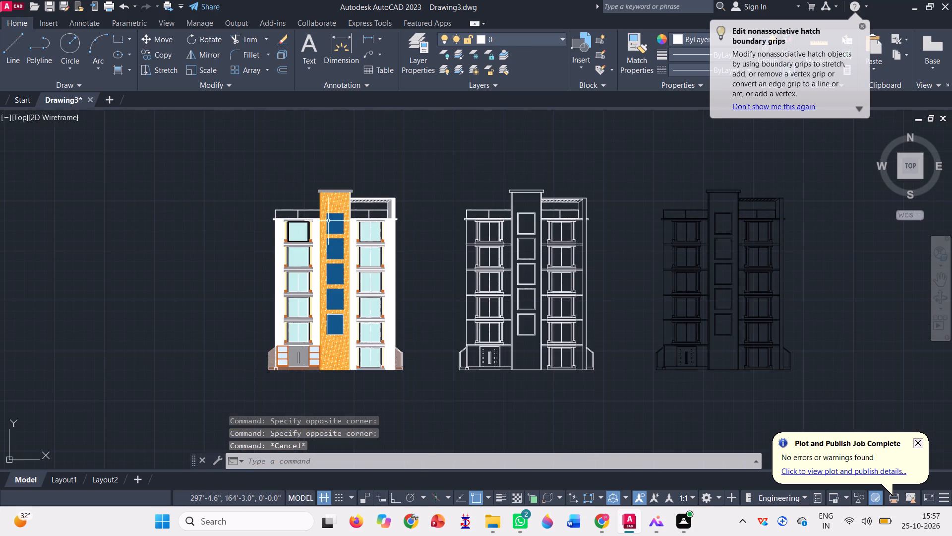
pyautogui.scroll(3, 263, 236)
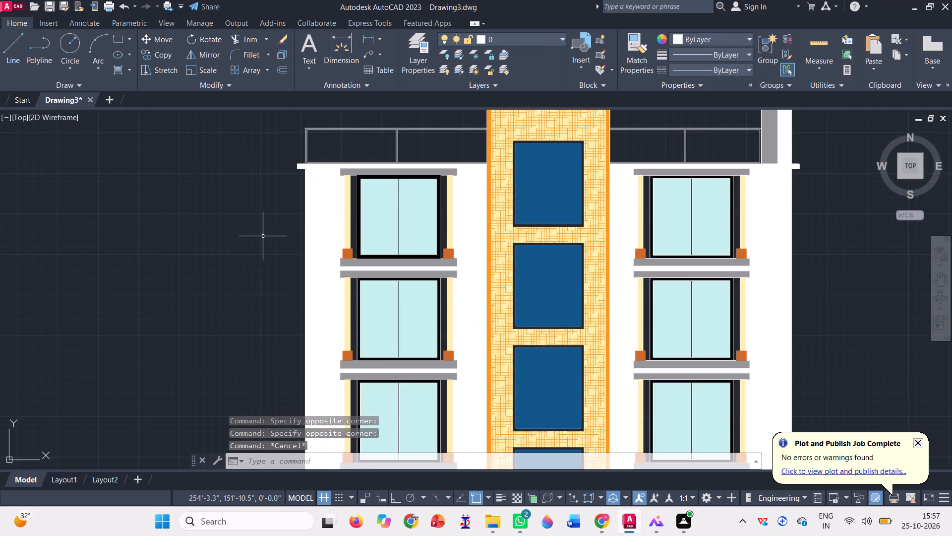
pyautogui.scroll(-1, 243, 218)
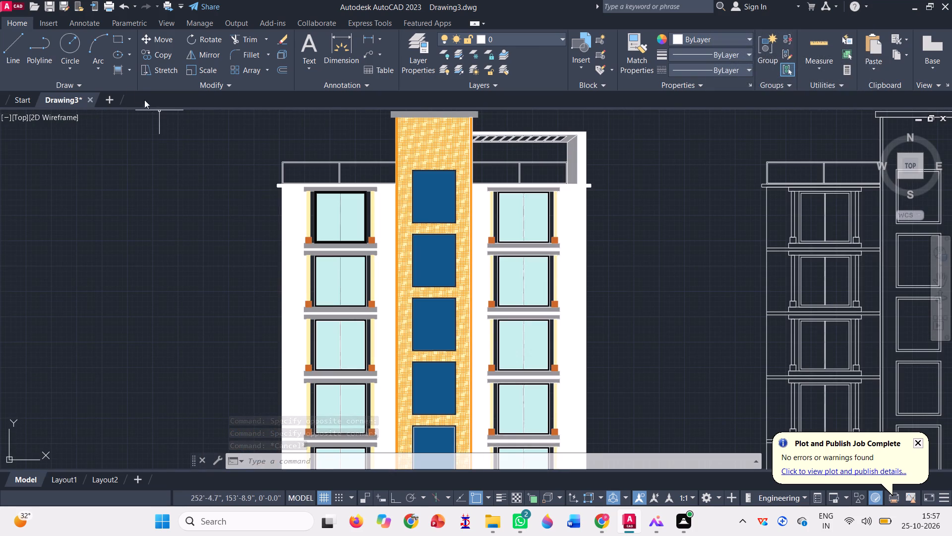
pyautogui.click(118, 70)
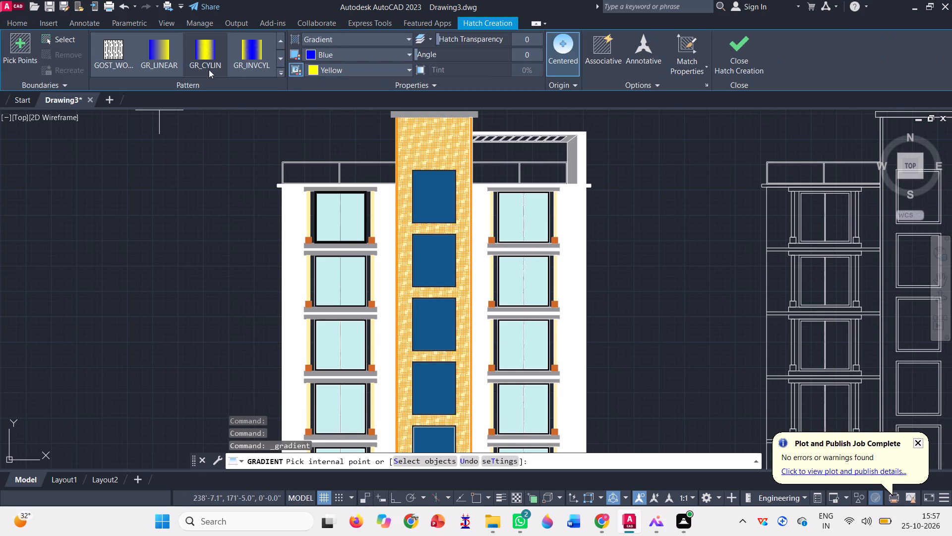
pyautogui.scroll(13, 230, 51)
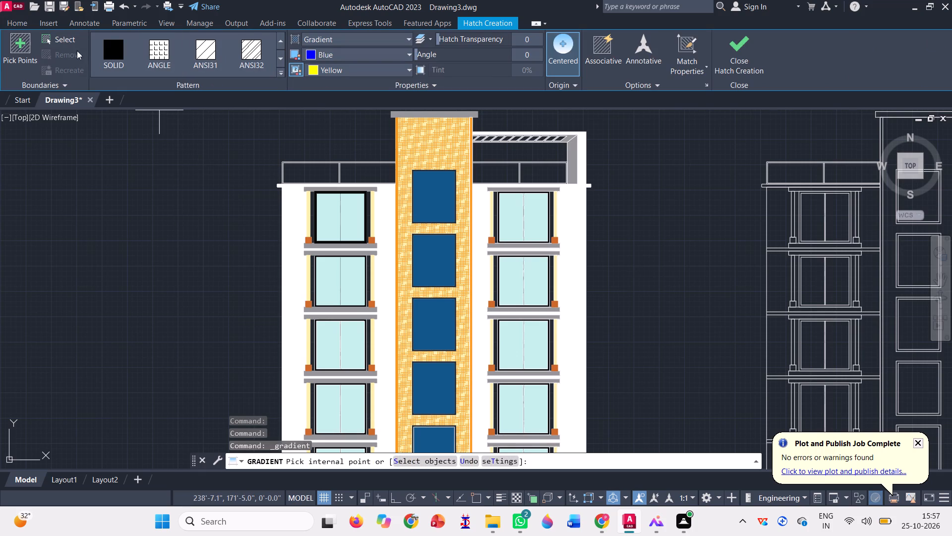
pyautogui.click(101, 45)
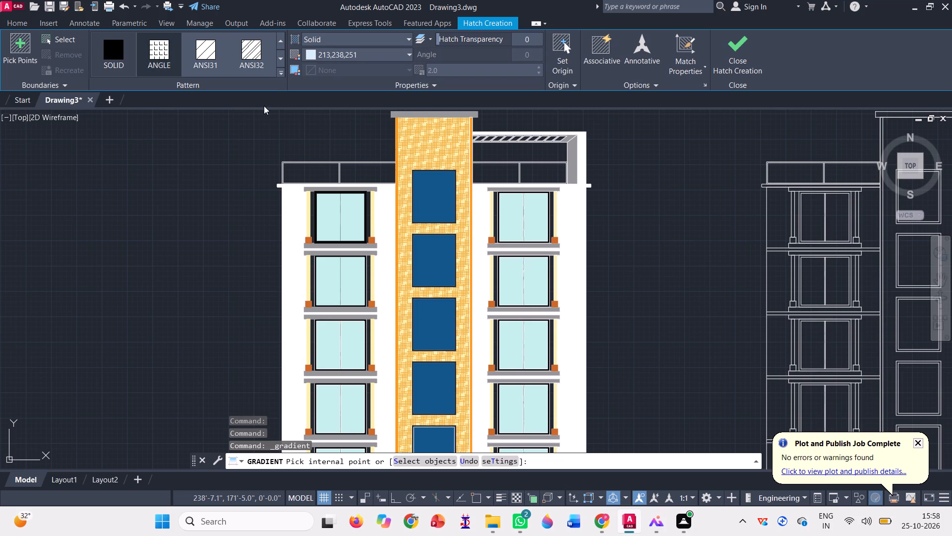
pyautogui.click(366, 54)
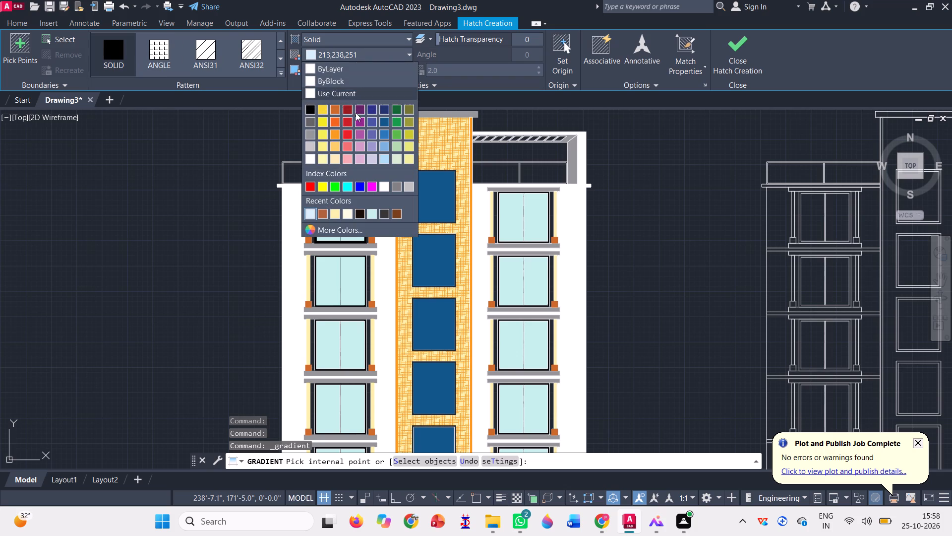
pyautogui.click(331, 212)
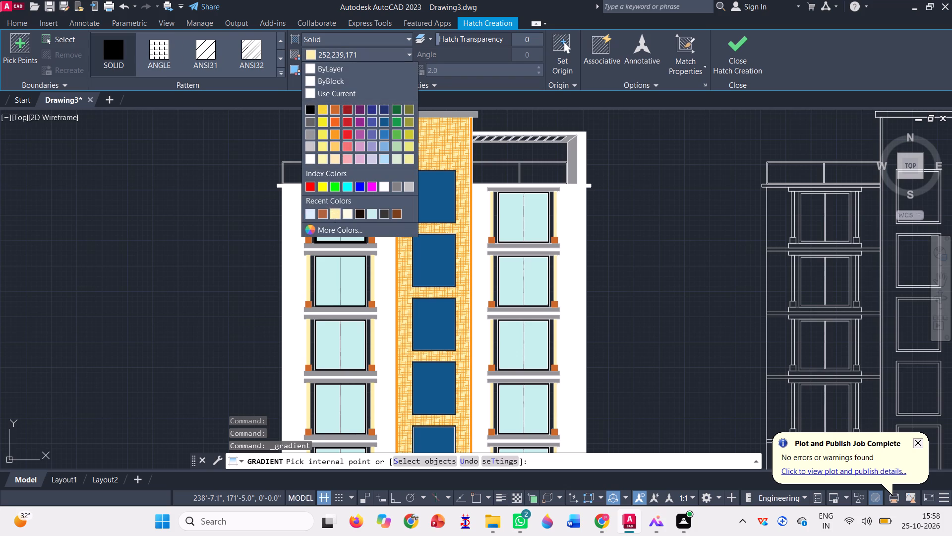
pyautogui.scroll(3, 296, 220)
pyautogui.scroll(3, 340, 180)
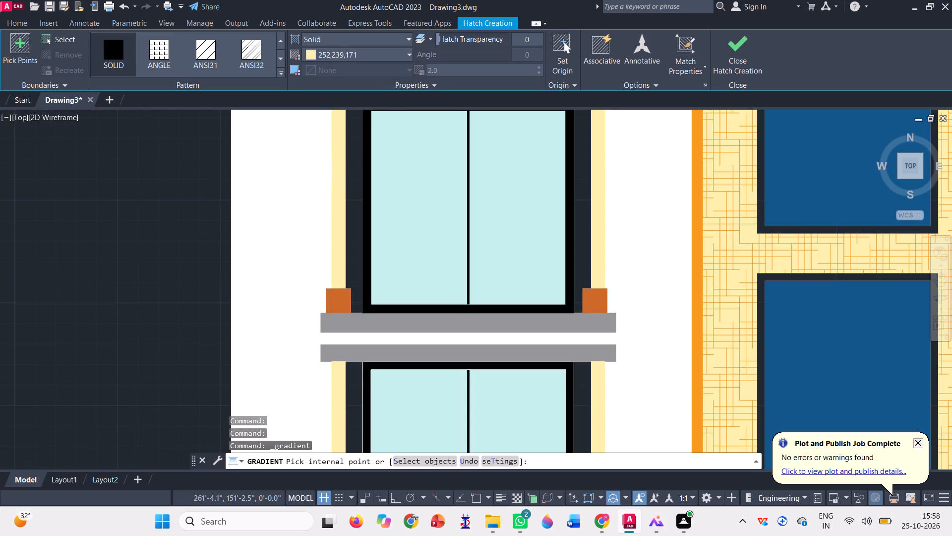
pyautogui.click(357, 250)
pyautogui.scroll(-3, 281, 242)
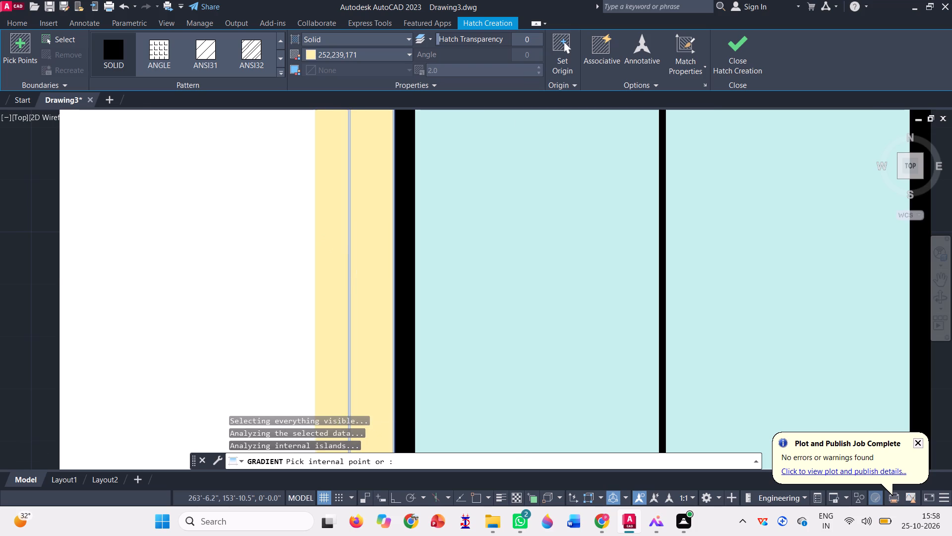
pyautogui.scroll(-2, 279, 227)
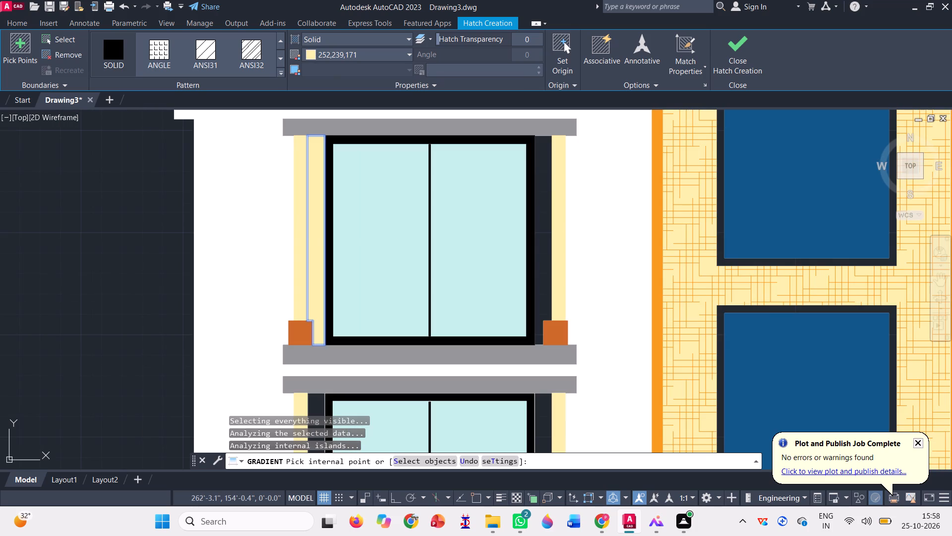
pyautogui.scroll(2, 621, 170)
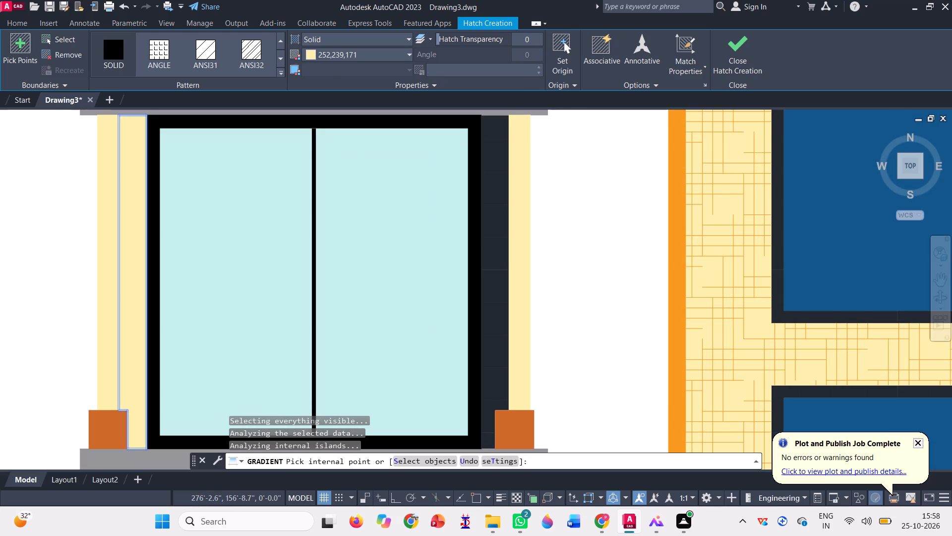
pyautogui.click(498, 237)
pyautogui.scroll(-6, 383, 172)
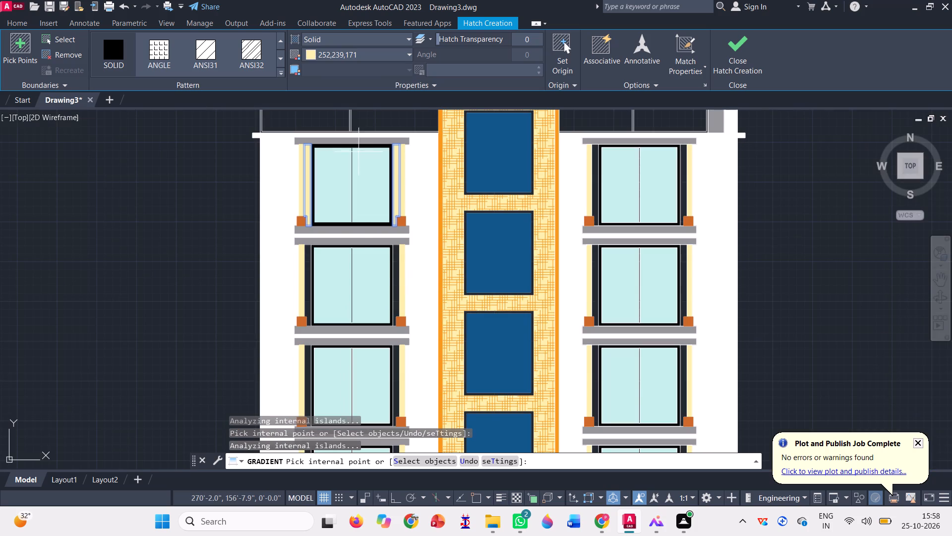
# Fill the gaps on both sides of the second window from the top left of the tower with the same Solid hatch.
pyautogui.scroll(6, 396, 286)
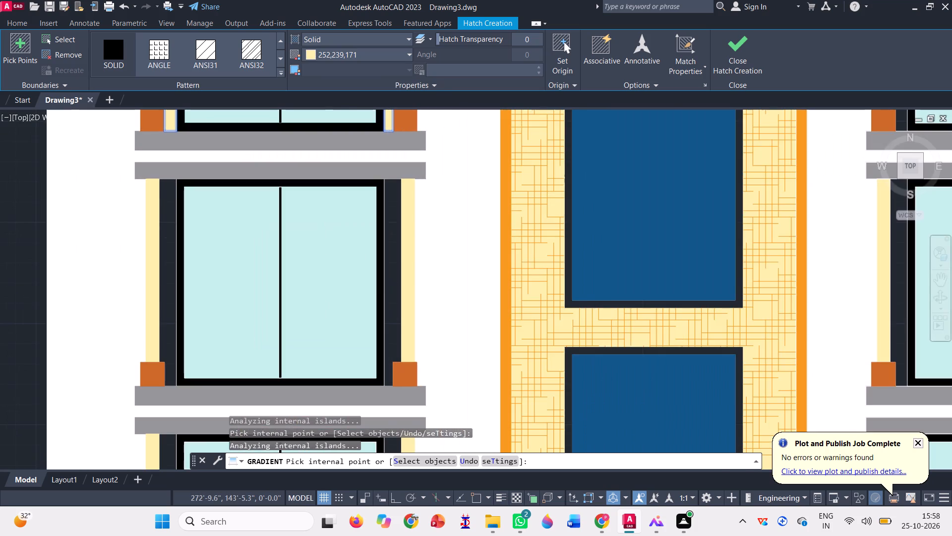
pyautogui.click(385, 280)
pyautogui.scroll(-3, 389, 262)
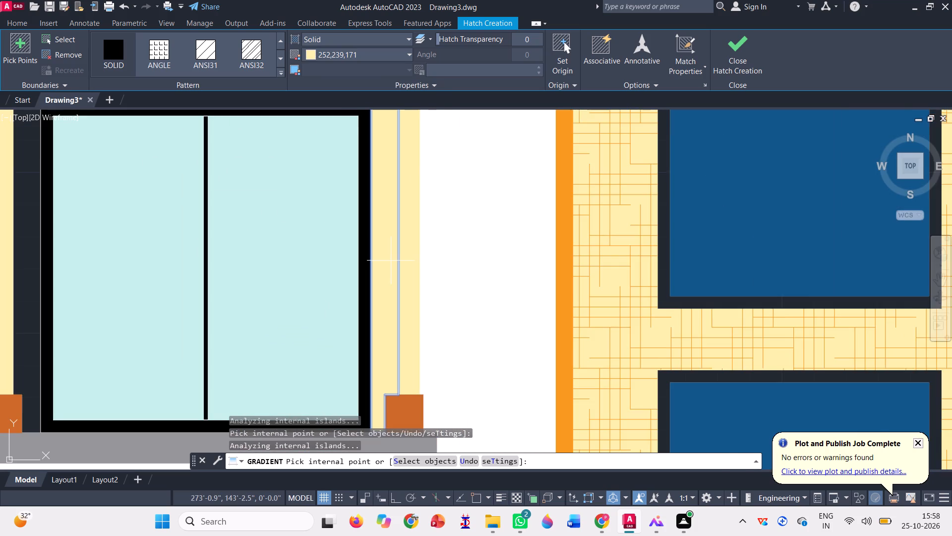
pyautogui.scroll(-1, 392, 270)
pyautogui.click(155, 295)
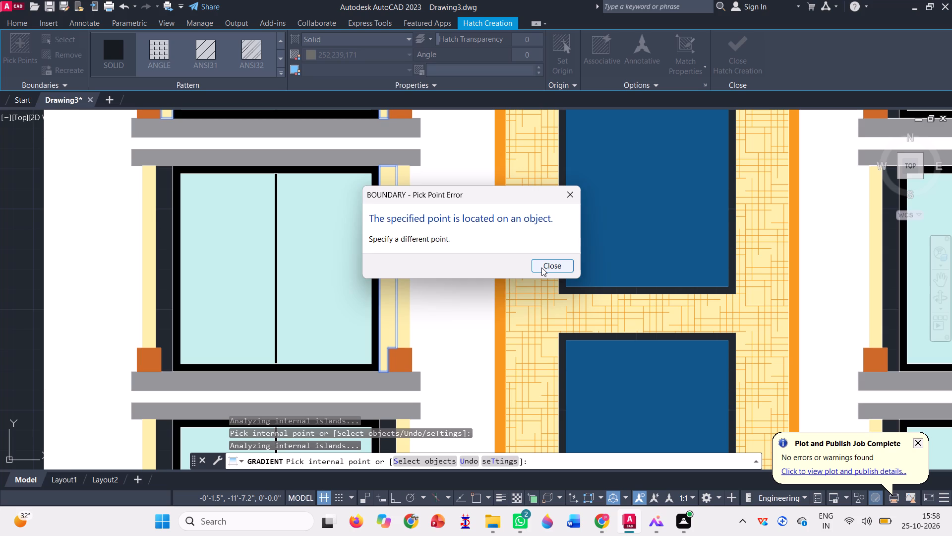
pyautogui.click(541, 268)
pyautogui.scroll(2, 165, 262)
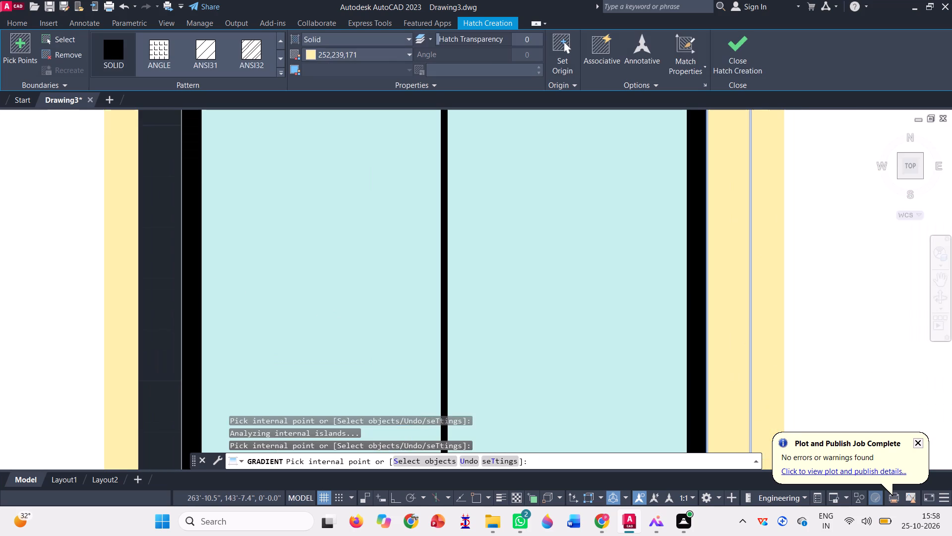
pyautogui.click(165, 260)
pyautogui.scroll(-4, 198, 223)
pyautogui.scroll(-2, 223, 190)
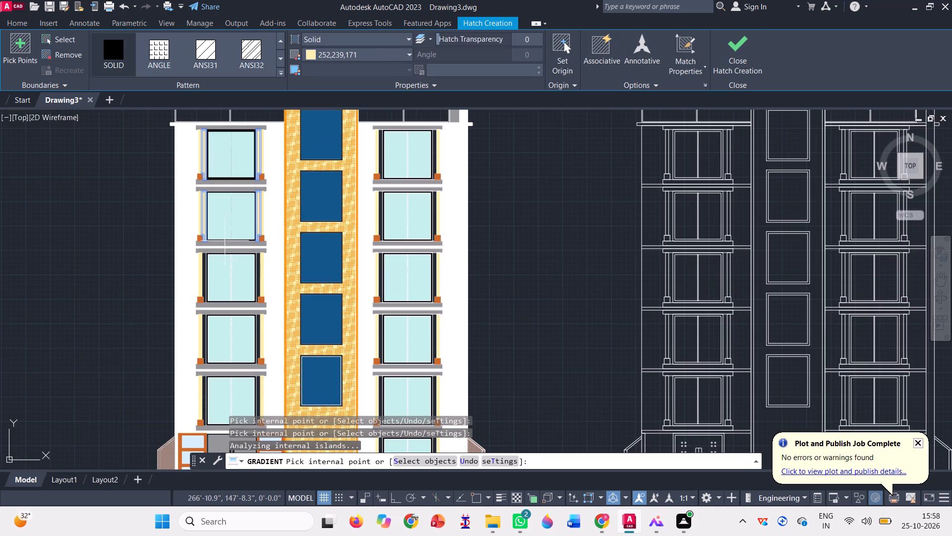
# Fill the side gaps of the three lower windows left of the tower, down to the one above the entrance, with the same Solid hatch.
pyautogui.scroll(3, 203, 263)
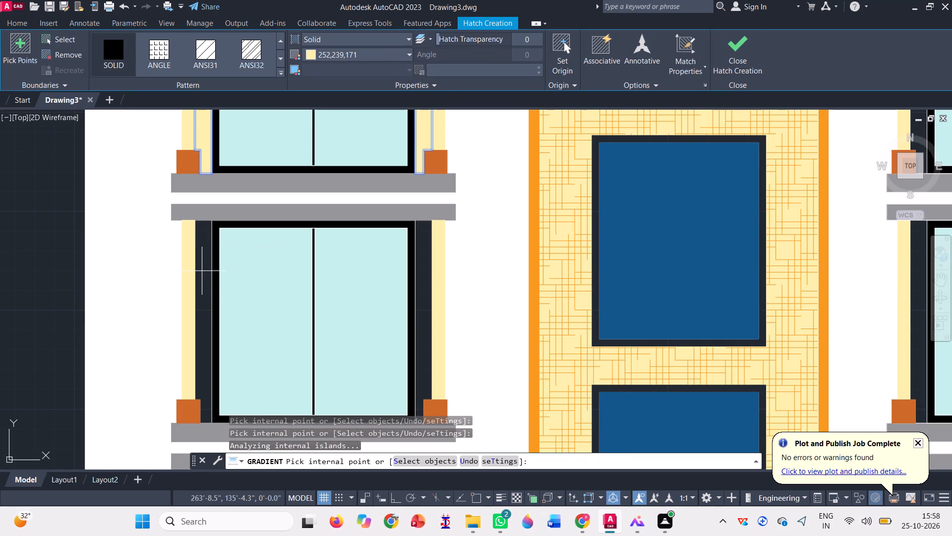
pyautogui.click(202, 271)
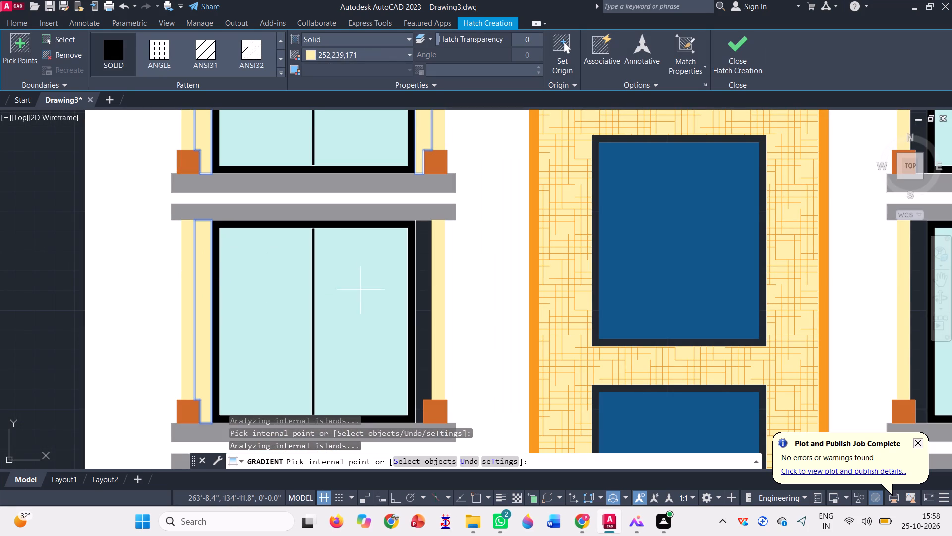
pyautogui.click(422, 289)
pyautogui.scroll(-2, 378, 225)
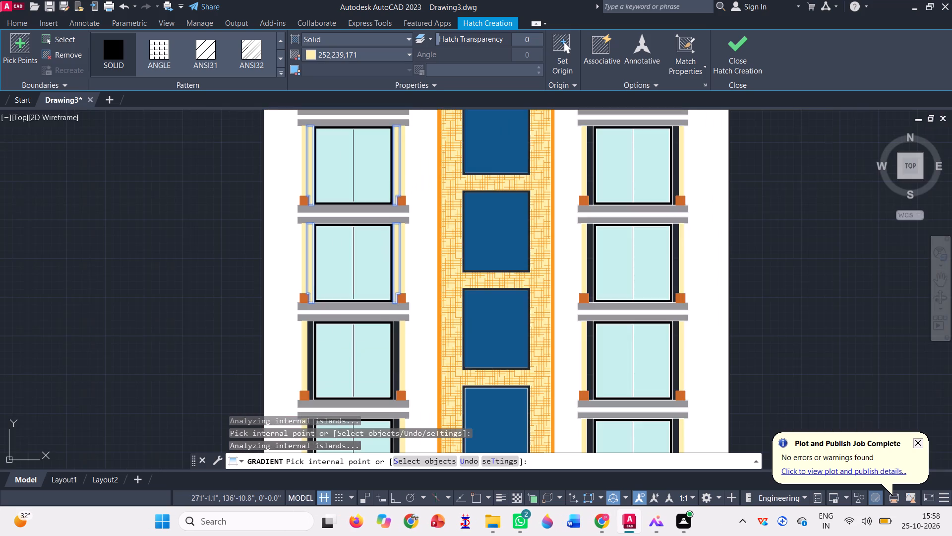
pyautogui.scroll(-1, 370, 220)
pyautogui.scroll(4, 329, 329)
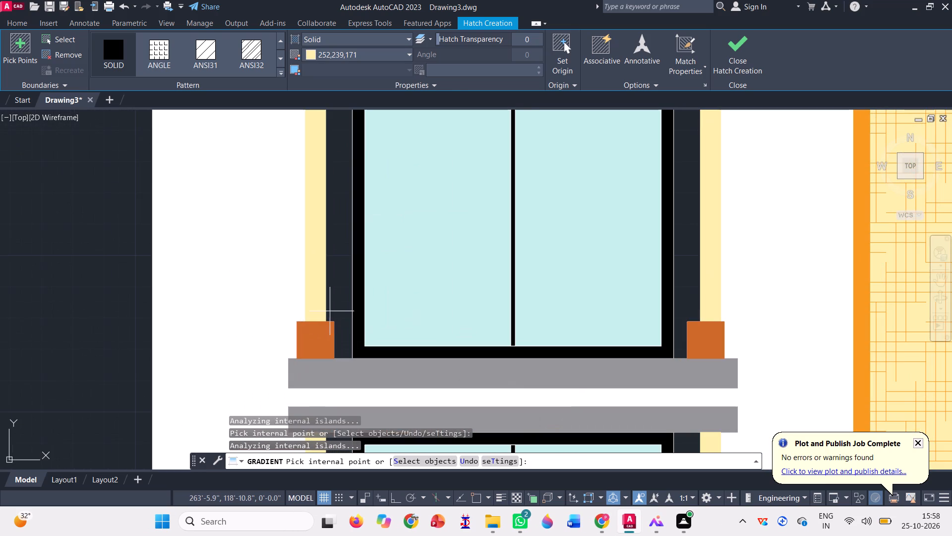
pyautogui.click(331, 267)
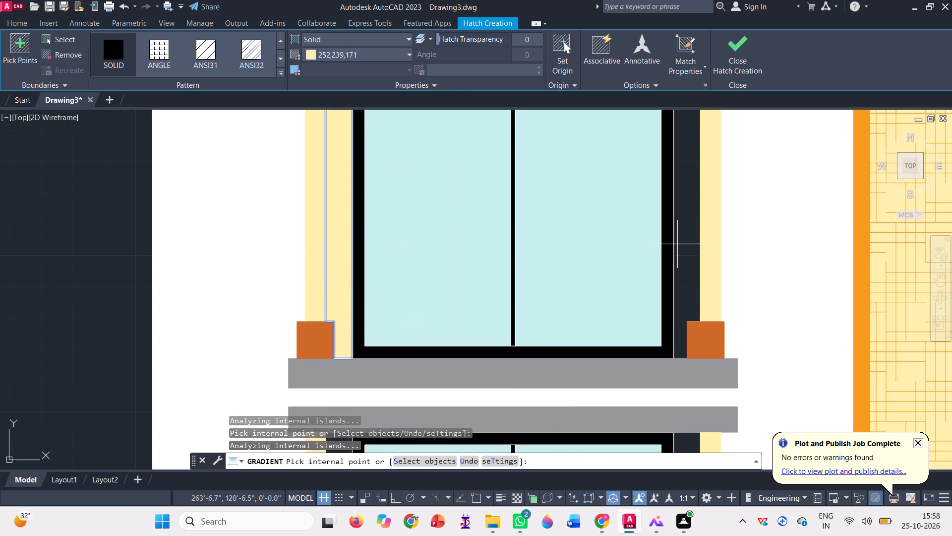
pyautogui.click(688, 245)
pyautogui.scroll(-4, 388, 228)
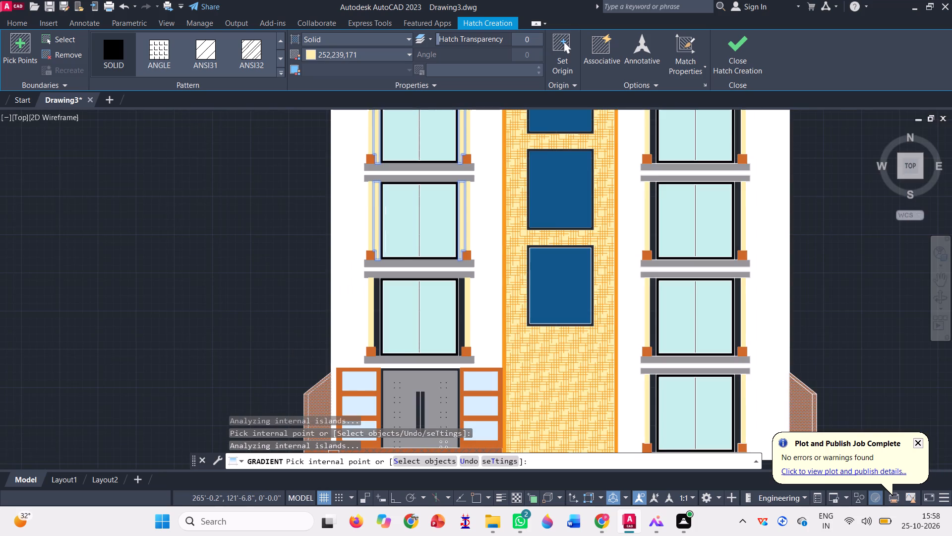
pyautogui.scroll(3, 374, 294)
pyautogui.click(385, 264)
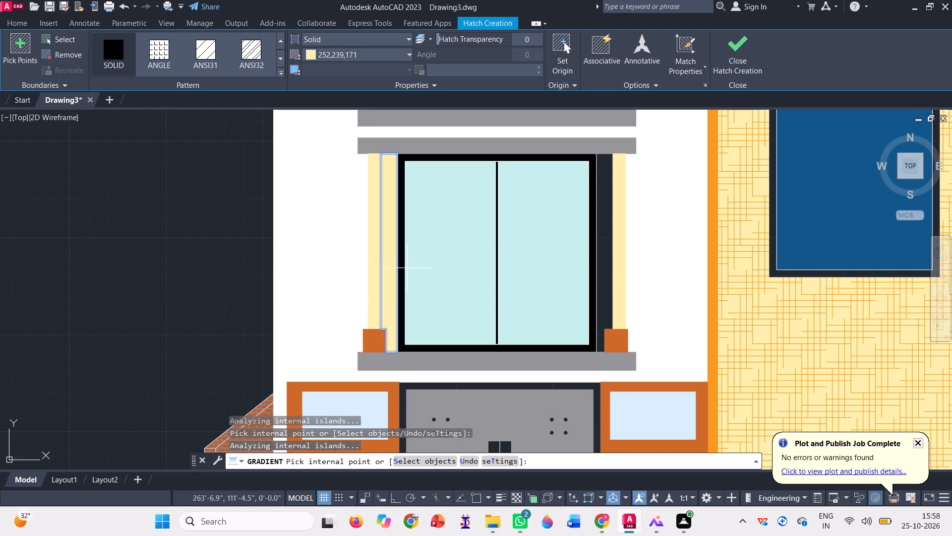
pyautogui.click(607, 254)
pyautogui.scroll(-2, 297, 278)
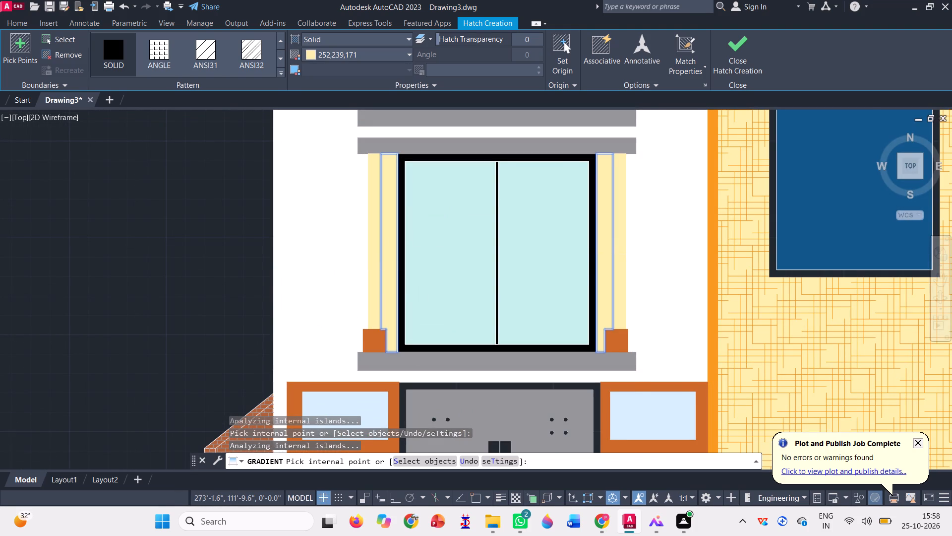
# Fill the dark gaps on both sides of the ground-floor window right of the tower with a Solid hatch in colour 252,239,171.
pyautogui.scroll(-2, 287, 272)
pyautogui.scroll(3, 431, 317)
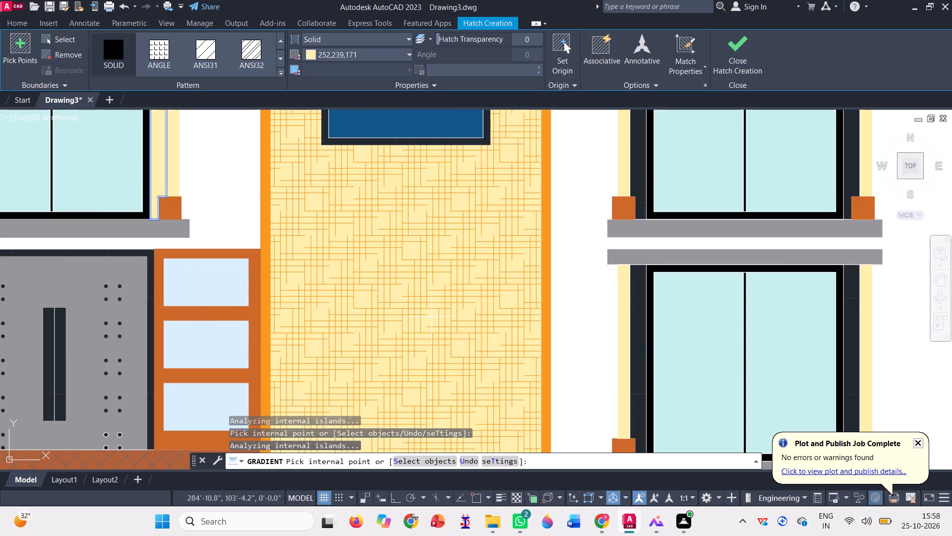
pyautogui.scroll(-2, 257, 233)
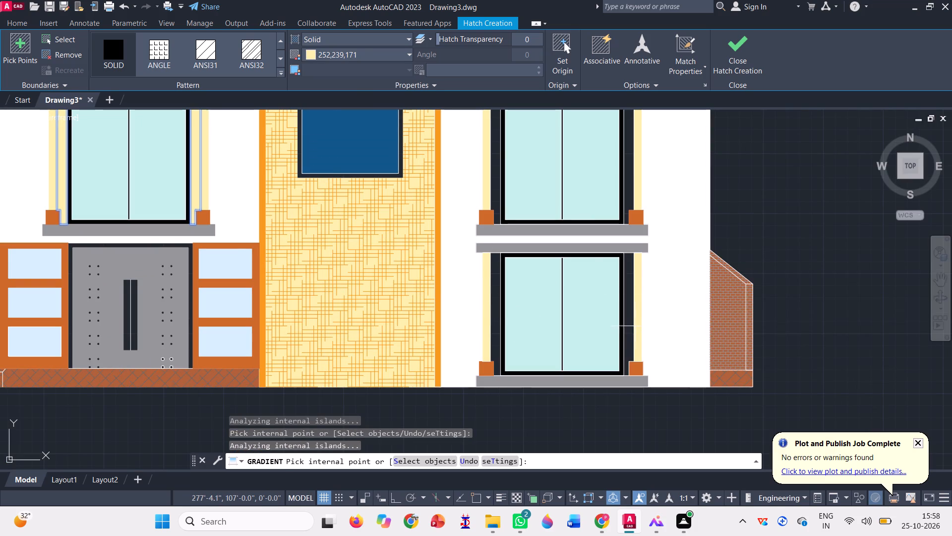
pyautogui.scroll(3, 633, 349)
pyautogui.click(626, 301)
pyautogui.scroll(-2, 626, 302)
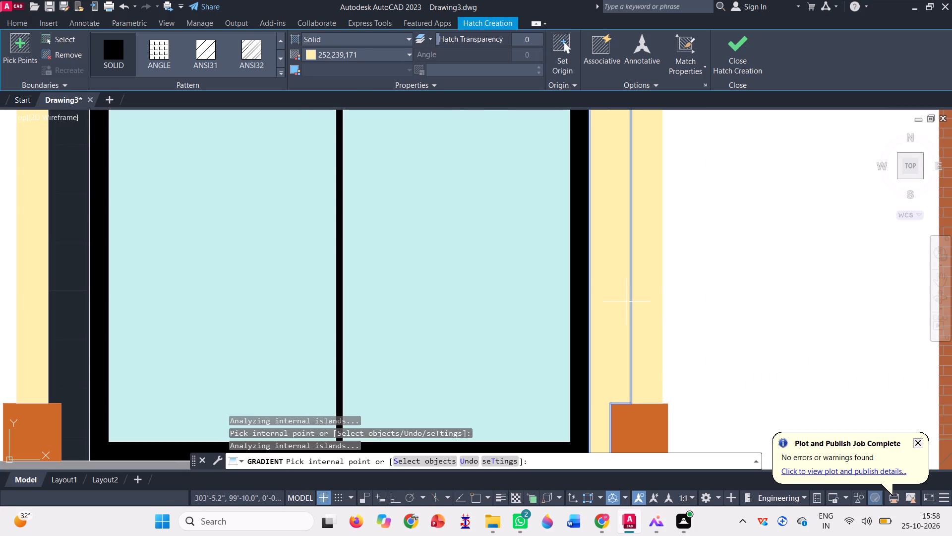
pyautogui.click(280, 256)
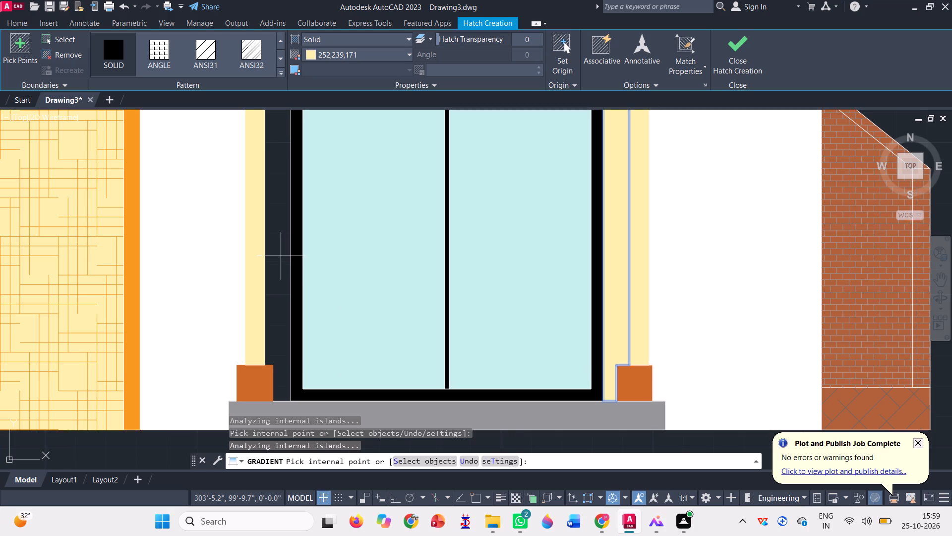
# Fill the side gaps of the second and third windows from the bottom right of the tower with the same Solid hatch.
pyautogui.scroll(-5, 467, 329)
pyautogui.scroll(1, 474, 285)
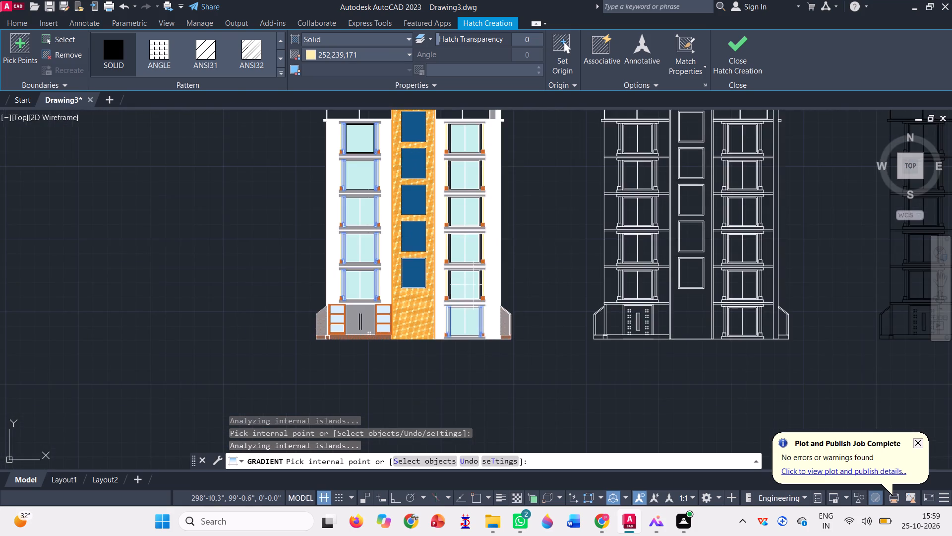
pyautogui.scroll(6, 474, 285)
pyautogui.click(491, 289)
pyautogui.scroll(-4, 491, 291)
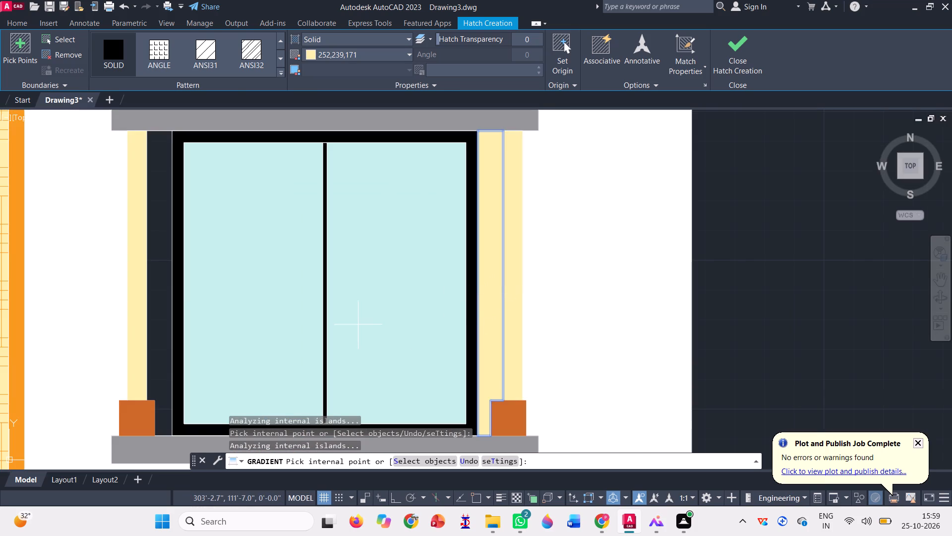
pyautogui.click(154, 258)
pyautogui.scroll(-3, 437, 314)
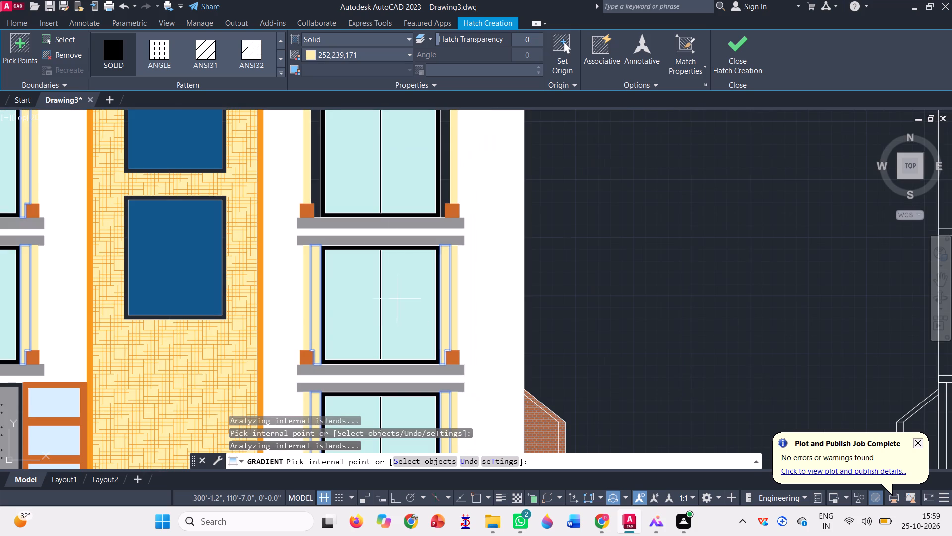
pyautogui.scroll(2, 371, 144)
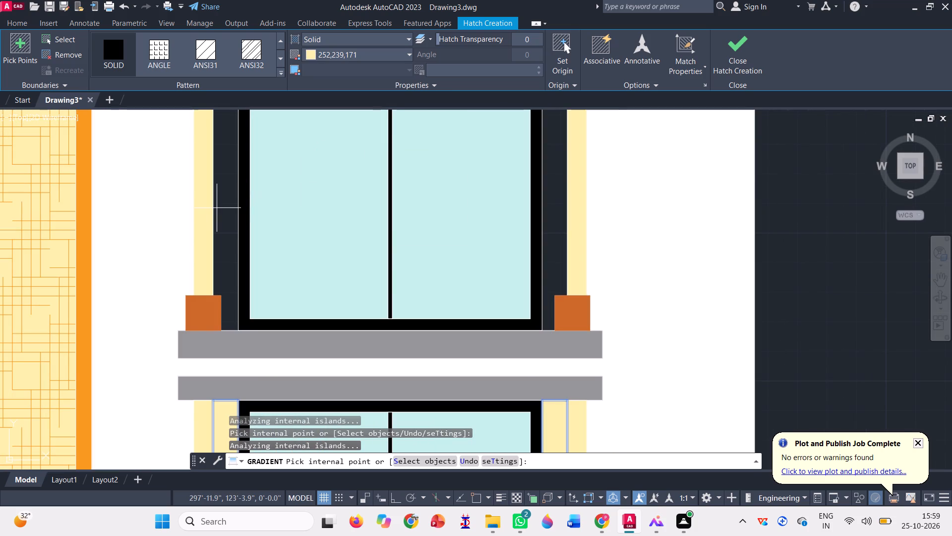
pyautogui.click(224, 212)
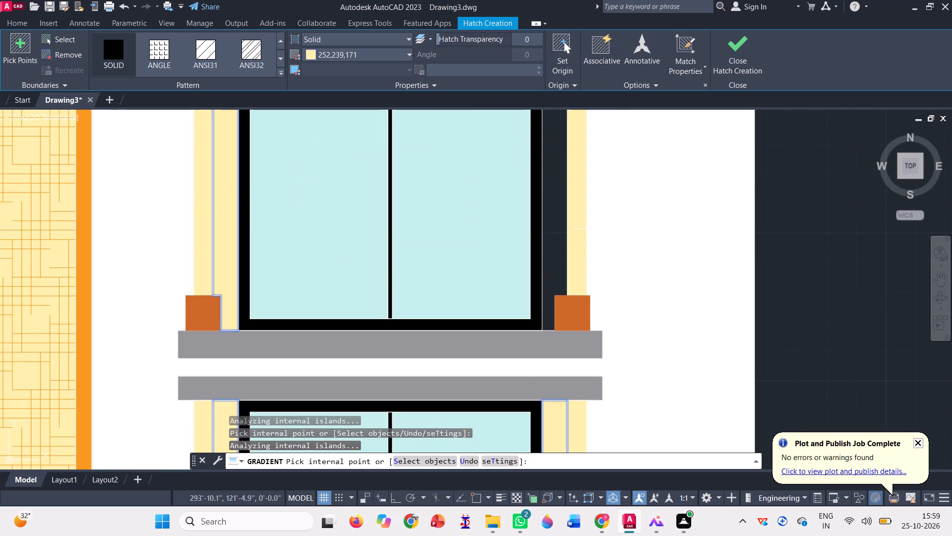
pyautogui.click(555, 220)
# Fill the side gaps of the fourth and fifth windows from the bottom right of the tower with the same Solid hatch.
pyautogui.scroll(-2, 500, 348)
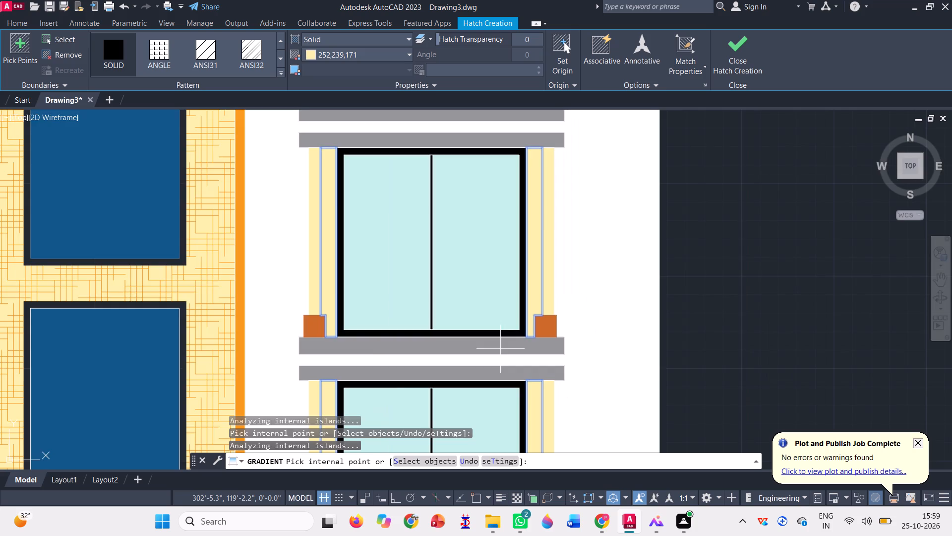
pyautogui.scroll(-2, 500, 349)
pyautogui.scroll(2, 455, 174)
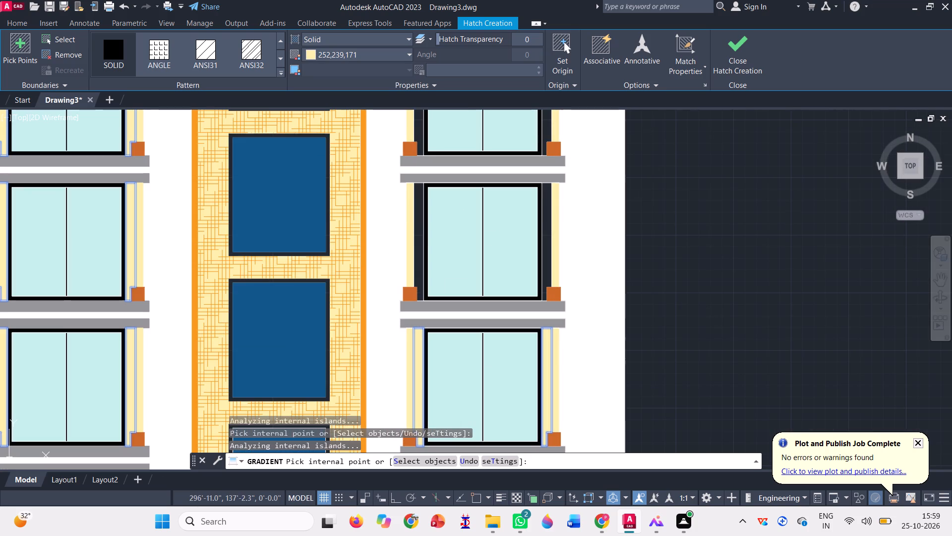
pyautogui.scroll(3, 403, 202)
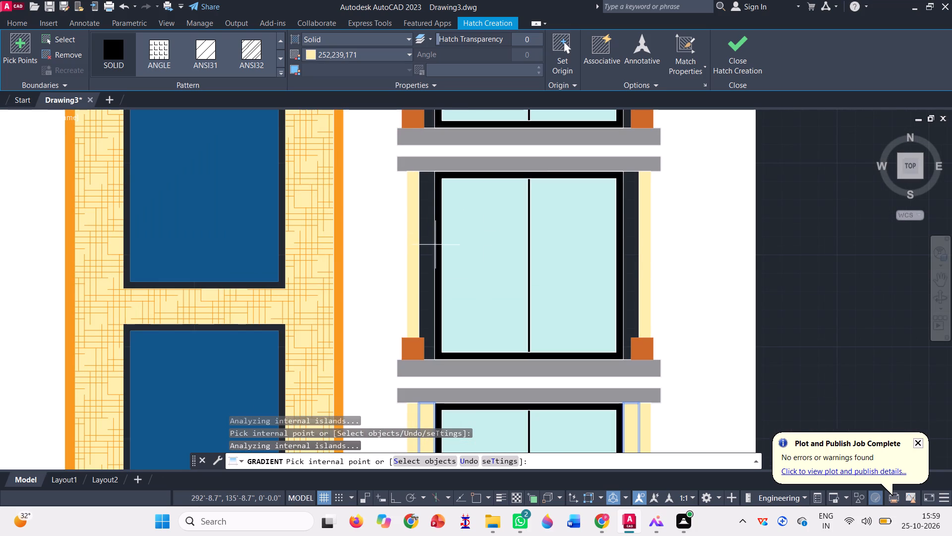
pyautogui.click(424, 249)
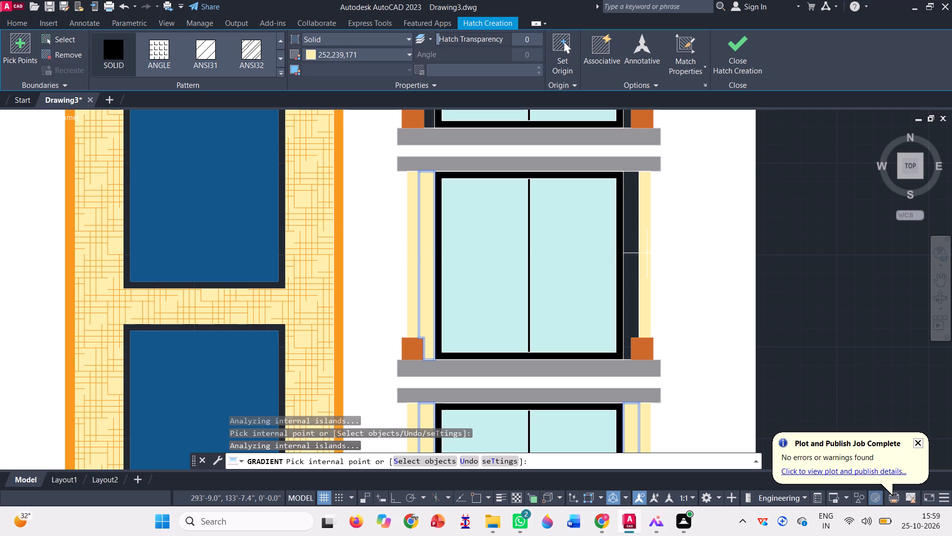
pyautogui.scroll(3, 647, 253)
pyautogui.click(603, 238)
pyautogui.scroll(-2, 611, 298)
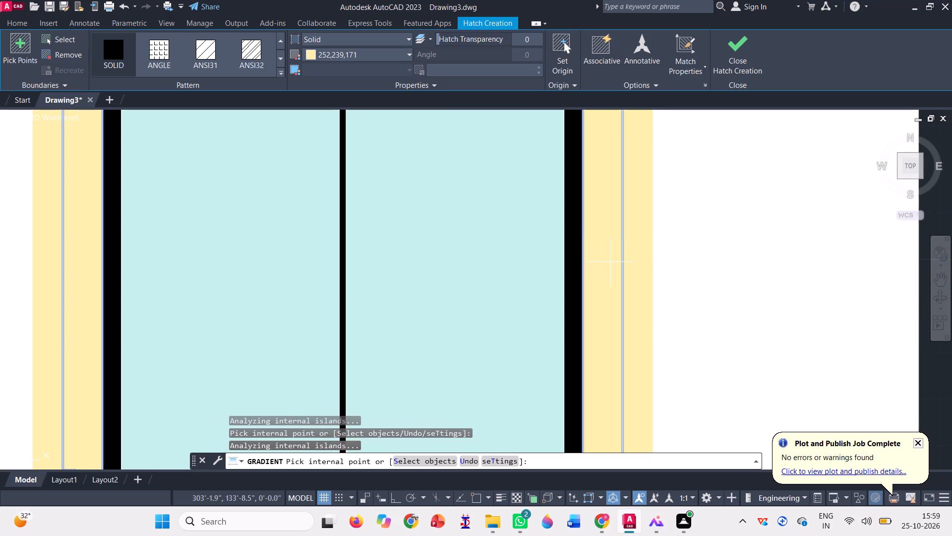
pyautogui.scroll(-6, 611, 298)
pyautogui.scroll(4, 612, 188)
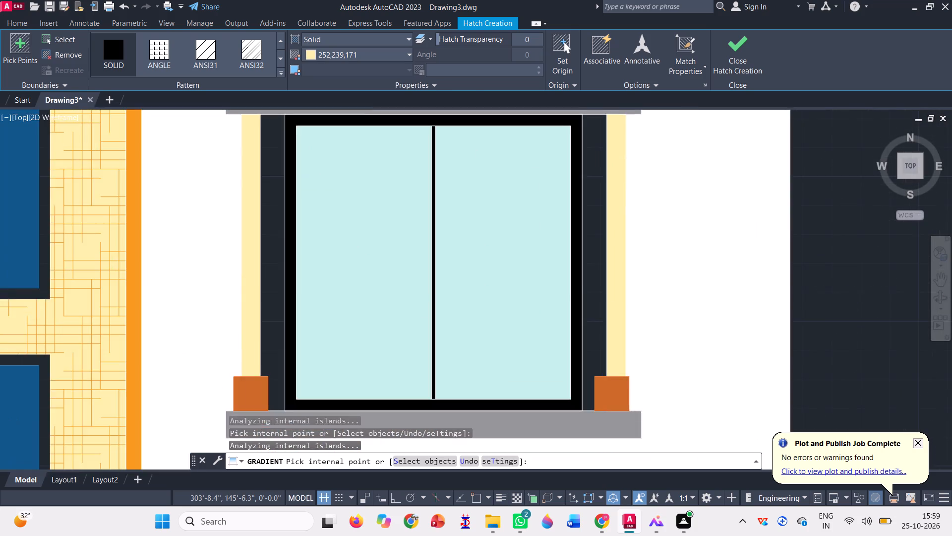
pyautogui.click(580, 209)
pyautogui.scroll(-2, 581, 211)
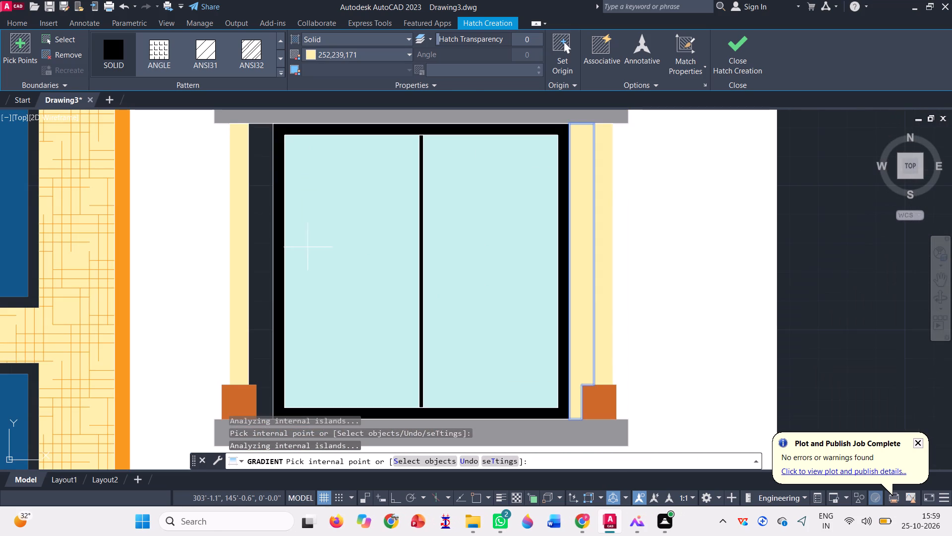
pyautogui.click(259, 221)
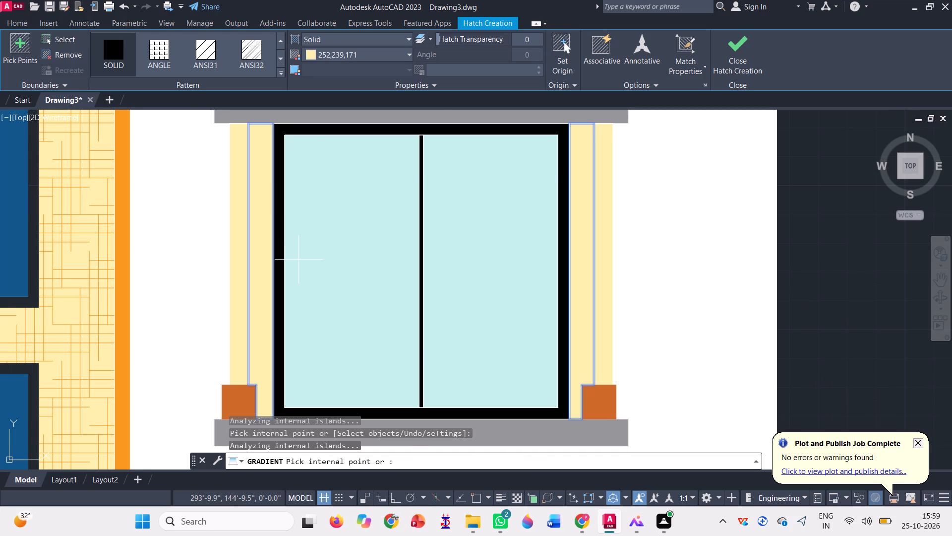
# Fill both side gaps of the top window right of the tower with the same Solid hatch and finish the hatching.
pyautogui.scroll(-3, 361, 306)
pyautogui.scroll(3, 373, 186)
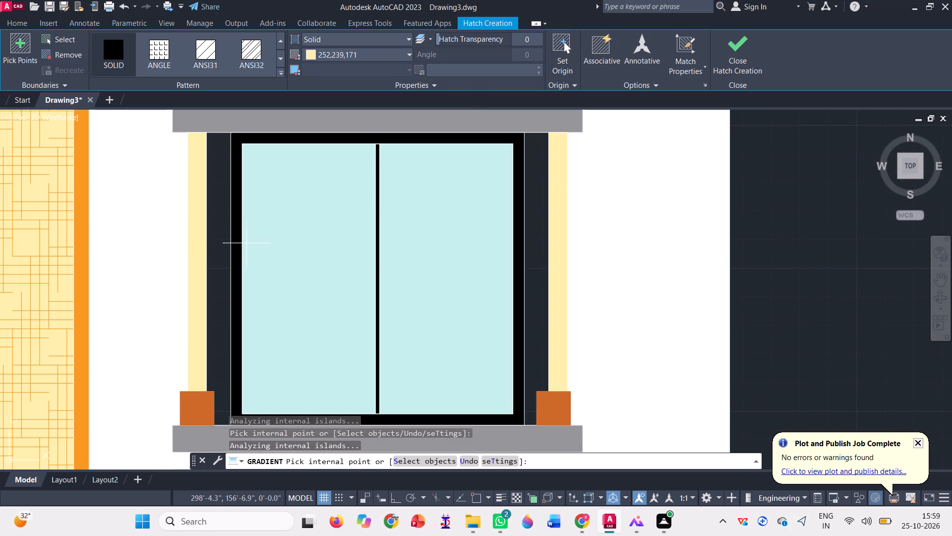
pyautogui.click(219, 246)
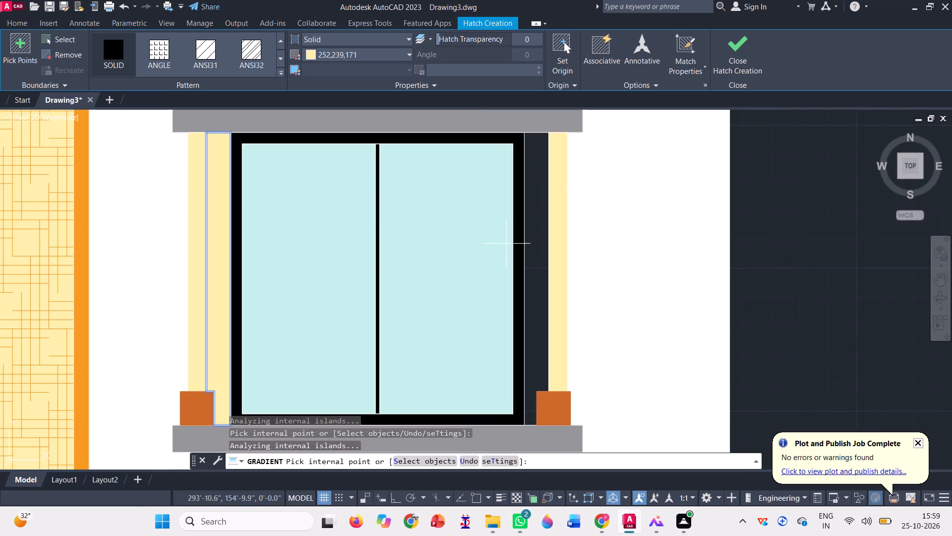
pyautogui.click(534, 276)
pyautogui.scroll(-5, 472, 233)
pyautogui.click(738, 49)
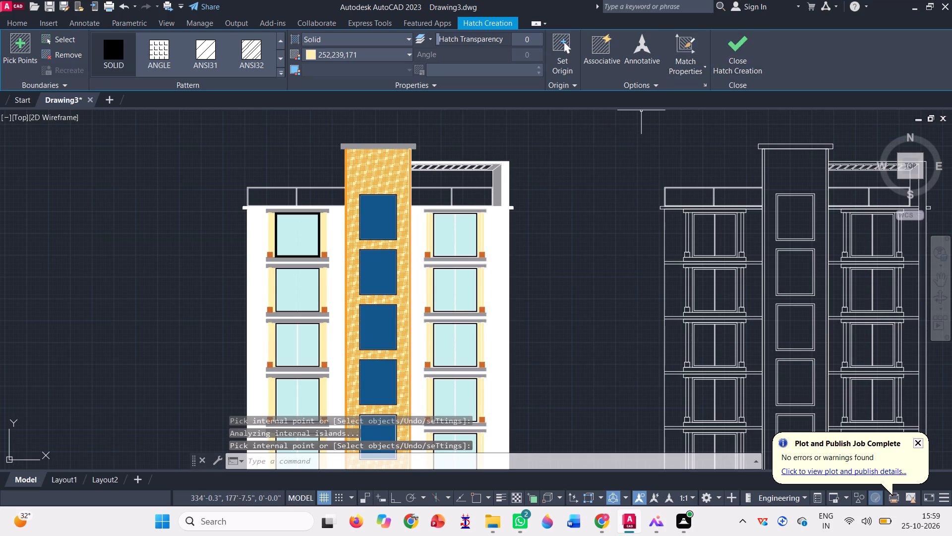
# Inspect the coloured elevation's windows left of the tower, including their side strips, lintels and sills.
pyautogui.scroll(-1, 307, 183)
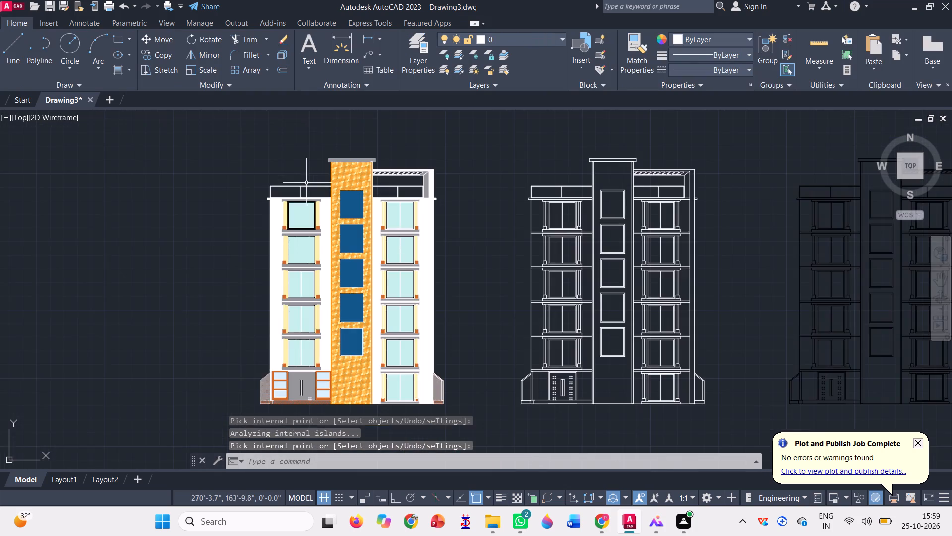
pyautogui.scroll(6, 286, 211)
pyautogui.scroll(-4, 287, 212)
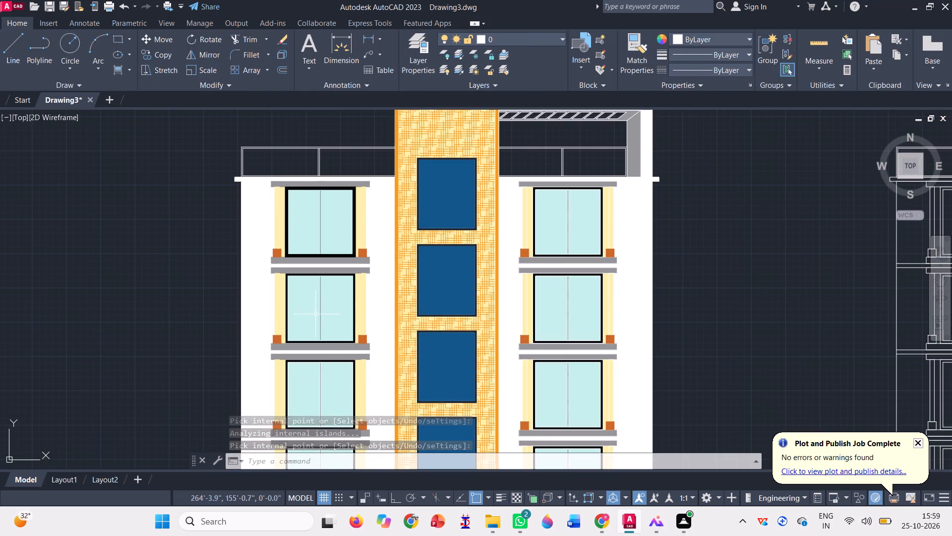
pyautogui.scroll(3, 275, 279)
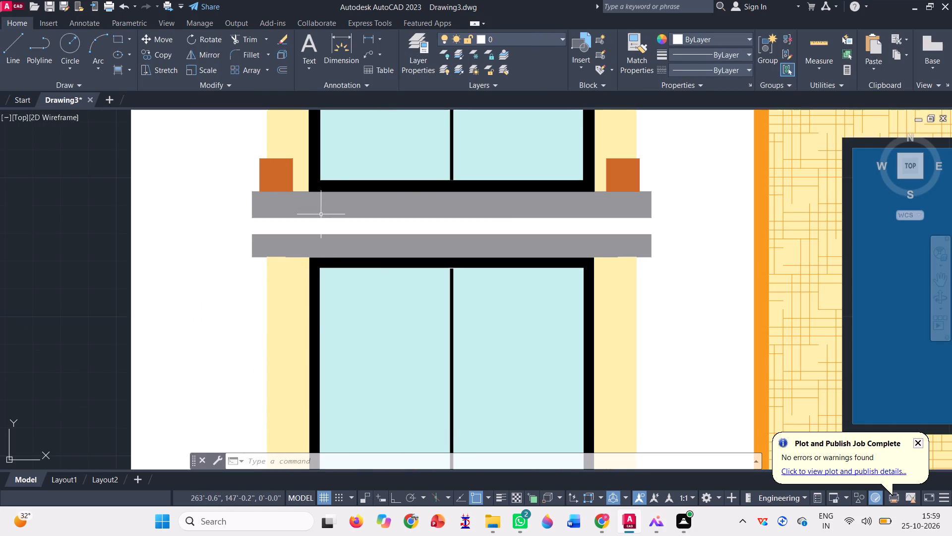
pyautogui.scroll(2, 321, 170)
pyautogui.scroll(-8, 314, 234)
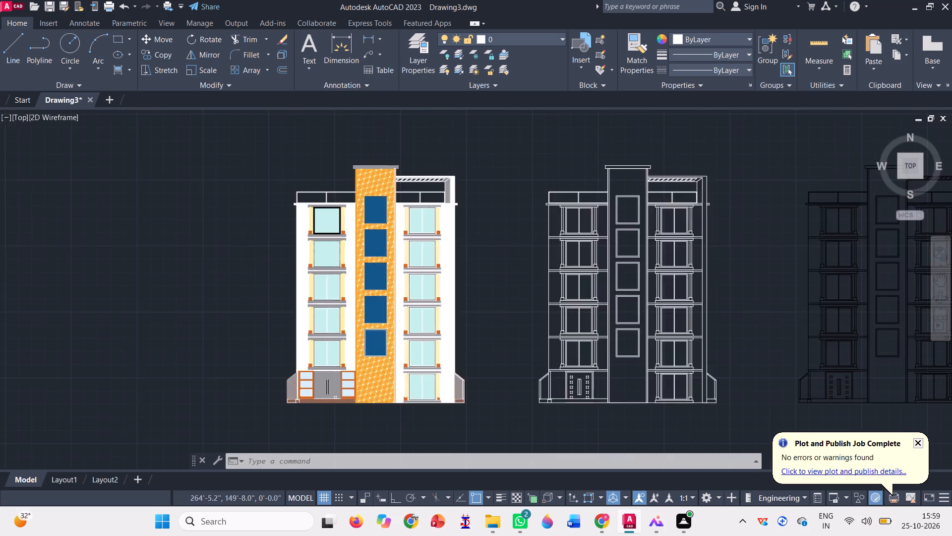
# Copy the black outline elevation onto the coloured elevation, matching the bottom outer corners of their right-hand side walls.
pyautogui.click(757, 366)
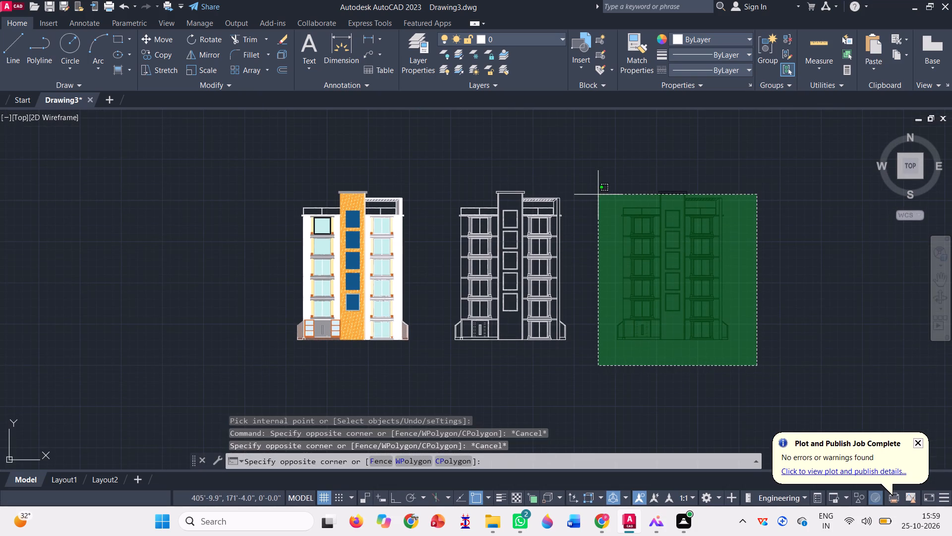
pyautogui.click(598, 161)
pyautogui.write('co')
pyautogui.press('space')
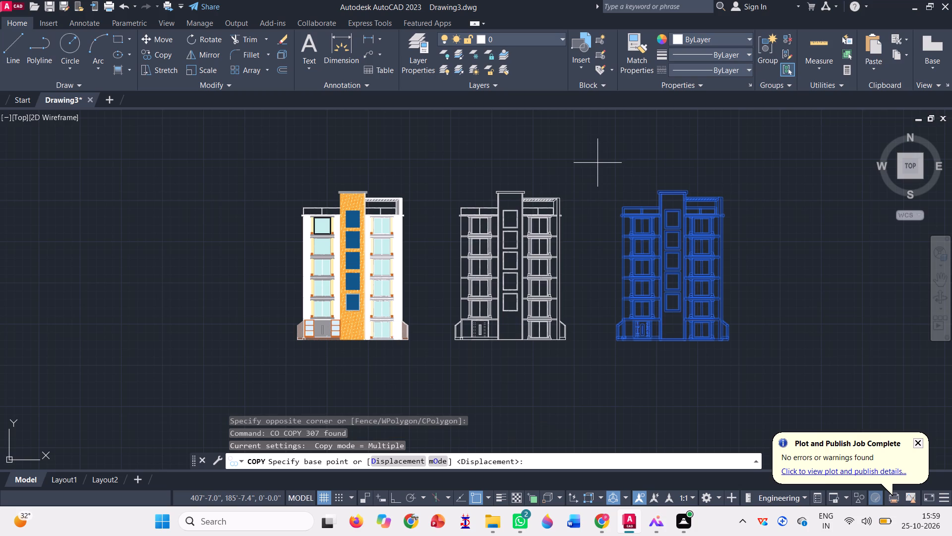
pyautogui.scroll(2, 714, 328)
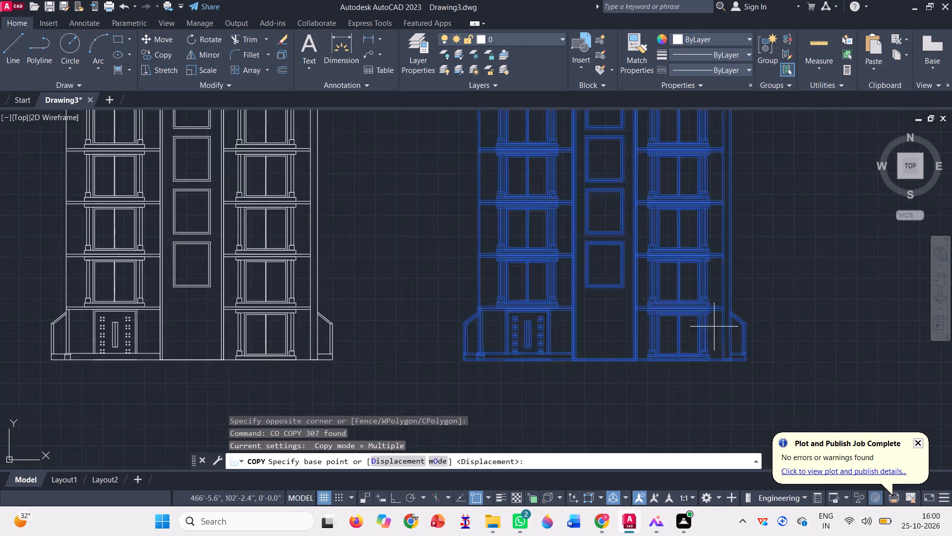
pyautogui.scroll(2, 714, 327)
pyautogui.scroll(3, 780, 420)
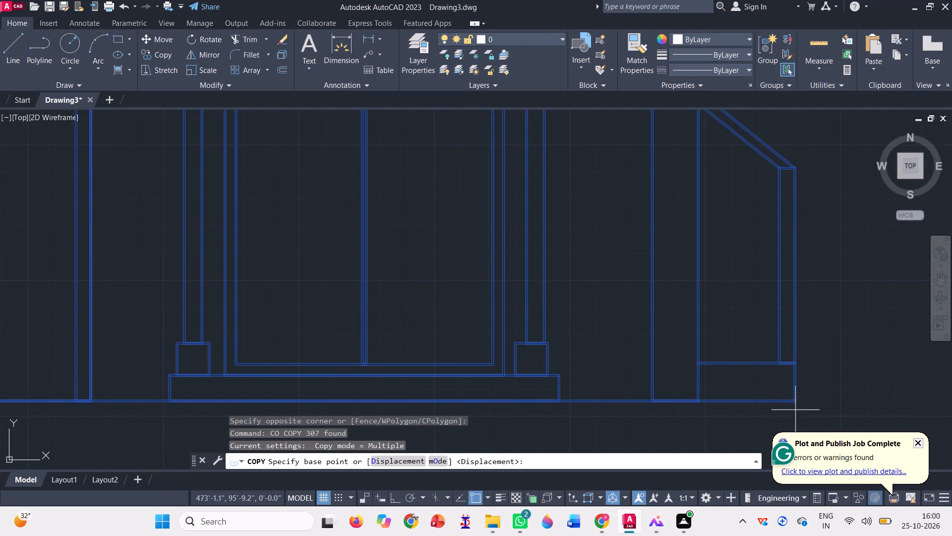
pyautogui.scroll(3, 794, 406)
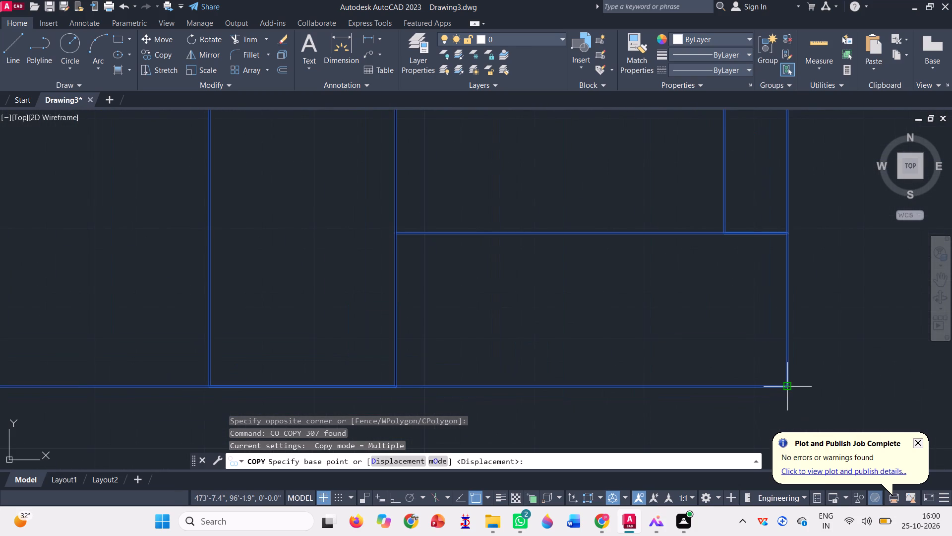
pyautogui.click(789, 386)
pyautogui.scroll(-6, 859, 394)
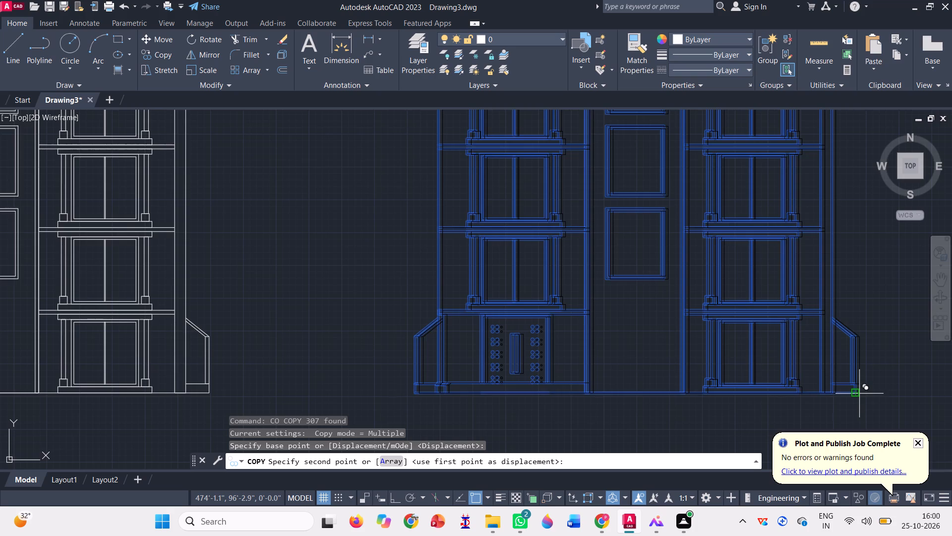
pyautogui.scroll(-1, 859, 394)
pyautogui.scroll(-2, 811, 393)
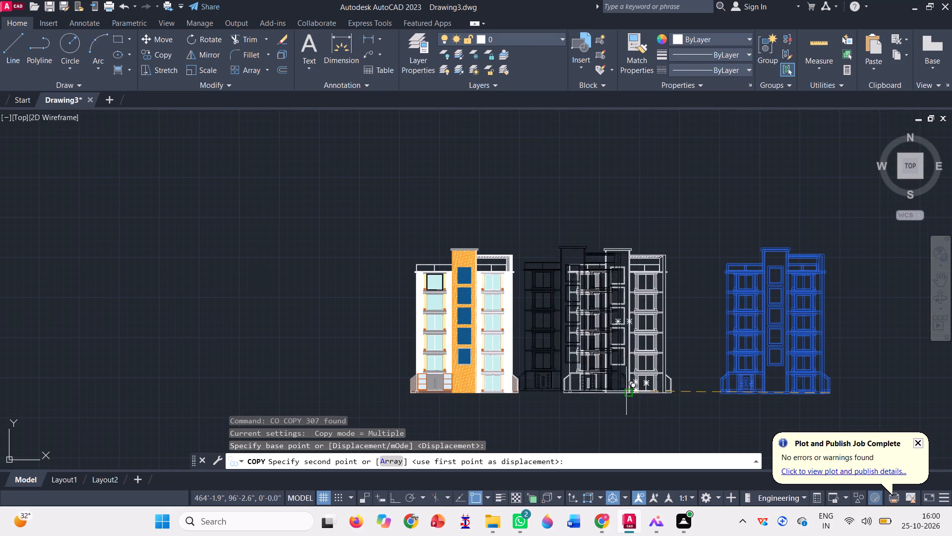
pyautogui.scroll(4, 524, 388)
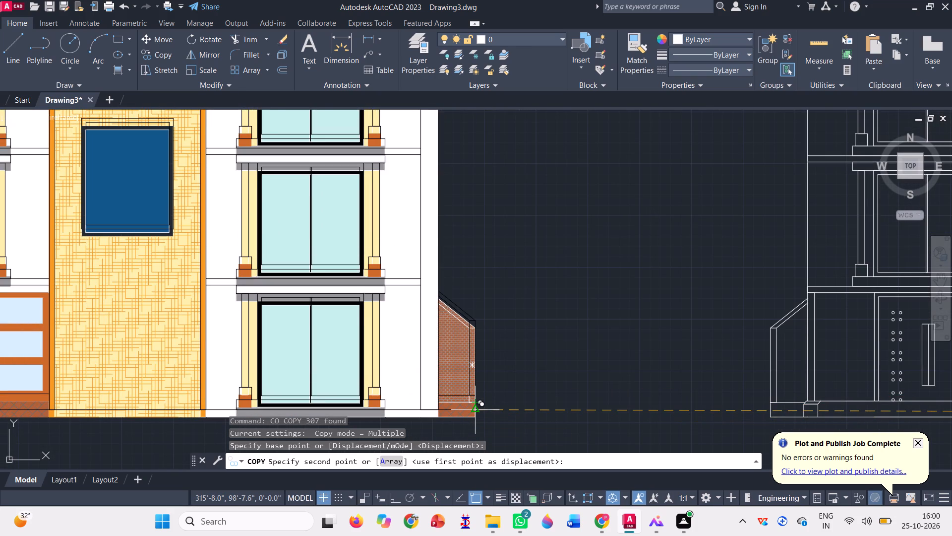
pyautogui.click(473, 414)
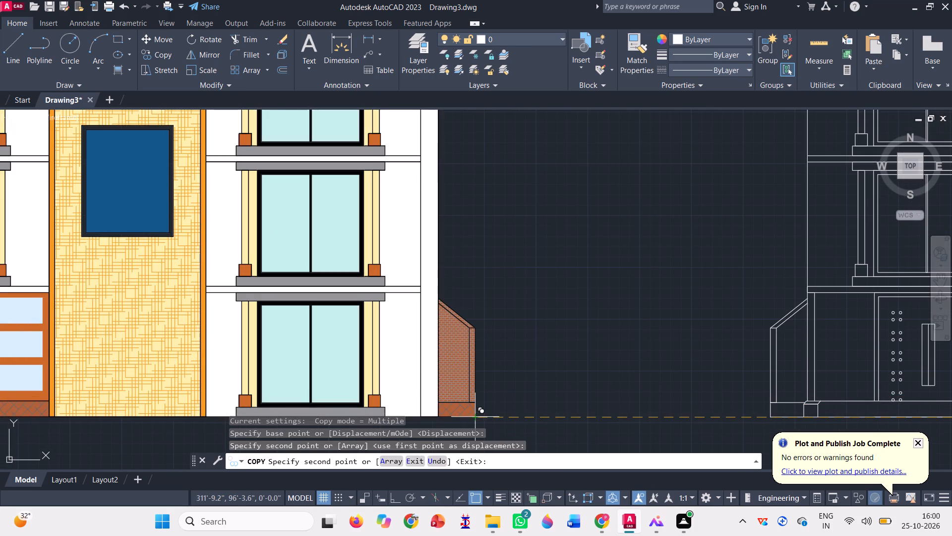
pyautogui.scroll(-4, 474, 413)
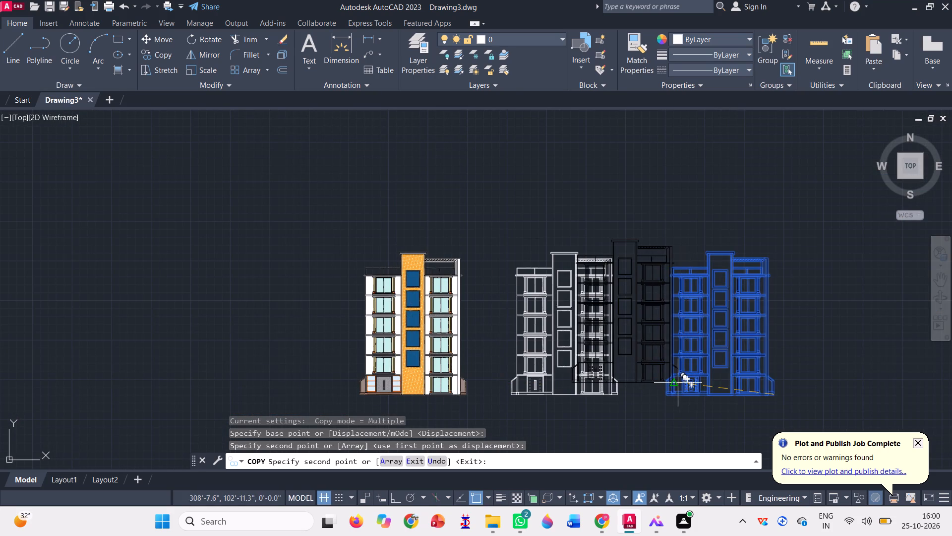
pyautogui.press('space')
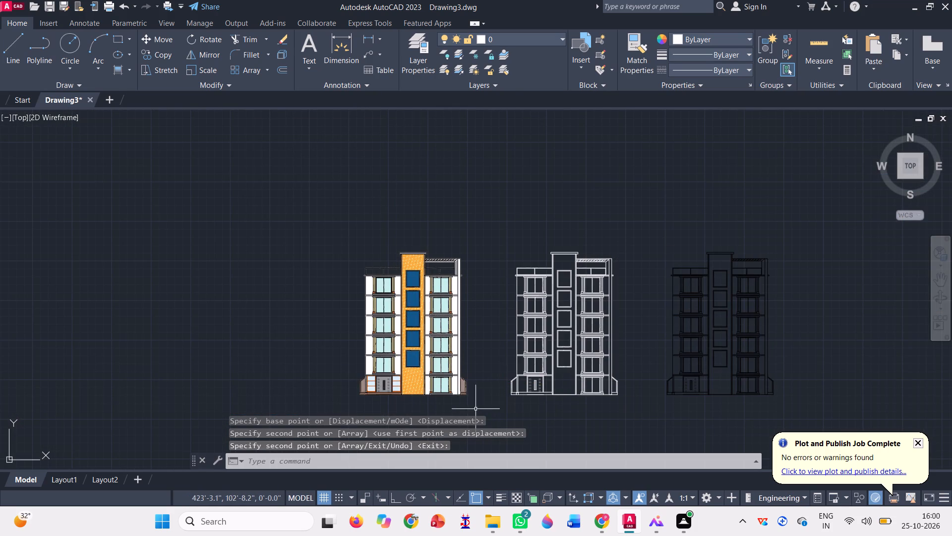
# Delete the separate black outline elevation that stands beyond the white outline elevation.
pyautogui.scroll(3, 474, 407)
pyautogui.scroll(-2, 474, 407)
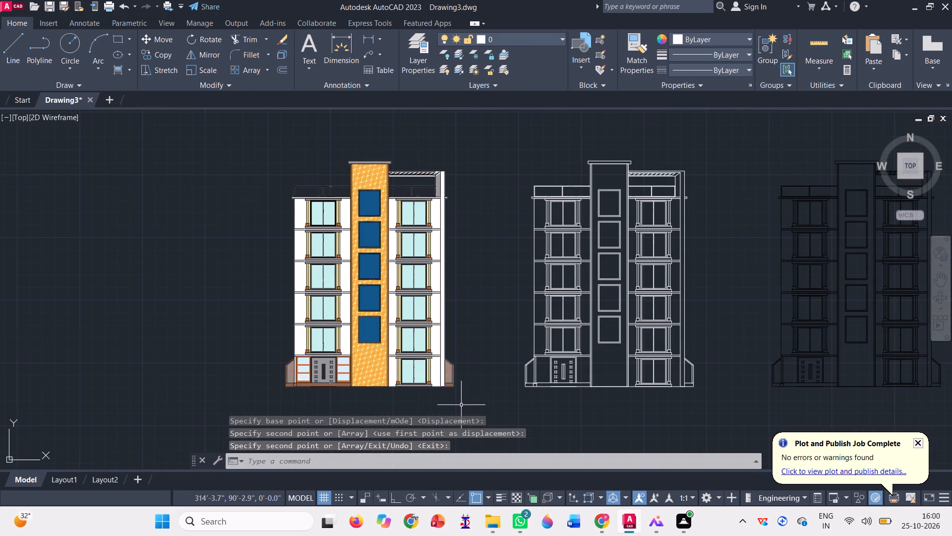
pyautogui.scroll(-1, 416, 386)
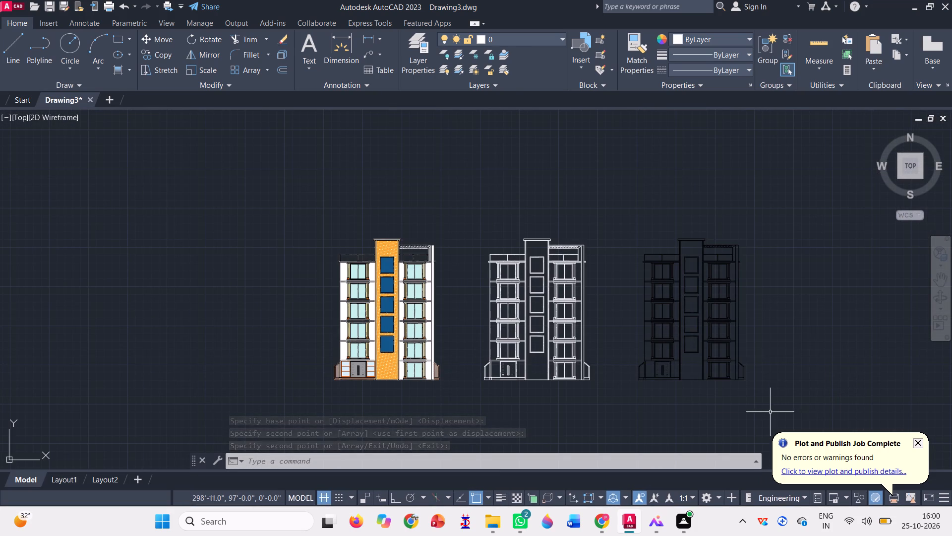
pyautogui.click(770, 412)
pyautogui.click(620, 206)
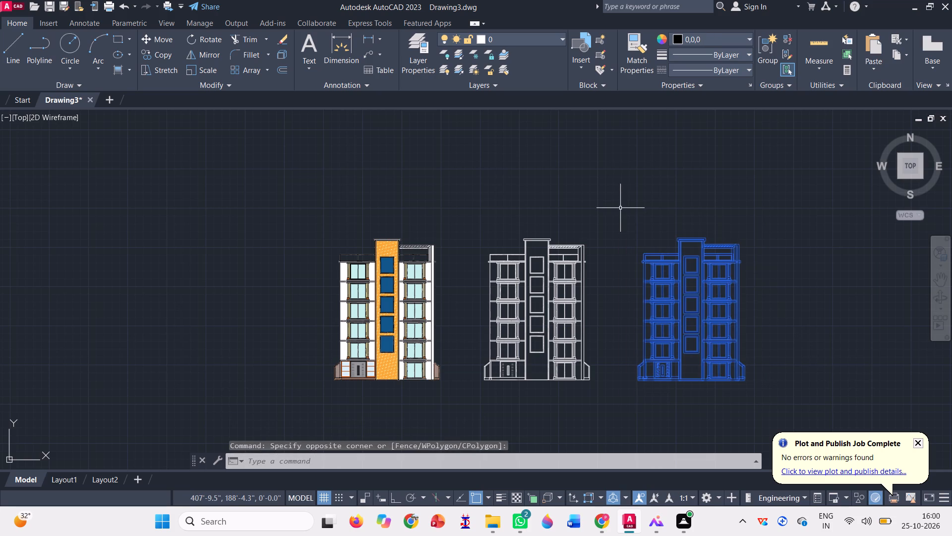
pyautogui.press('Delete')
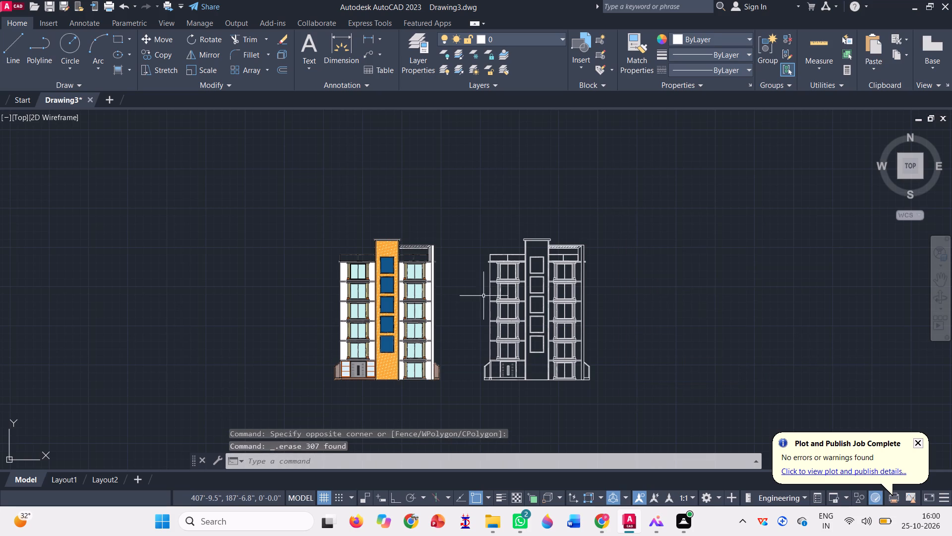
# Turn off session logging with the LOGFILEOFF command.
pyautogui.scroll(2, 437, 322)
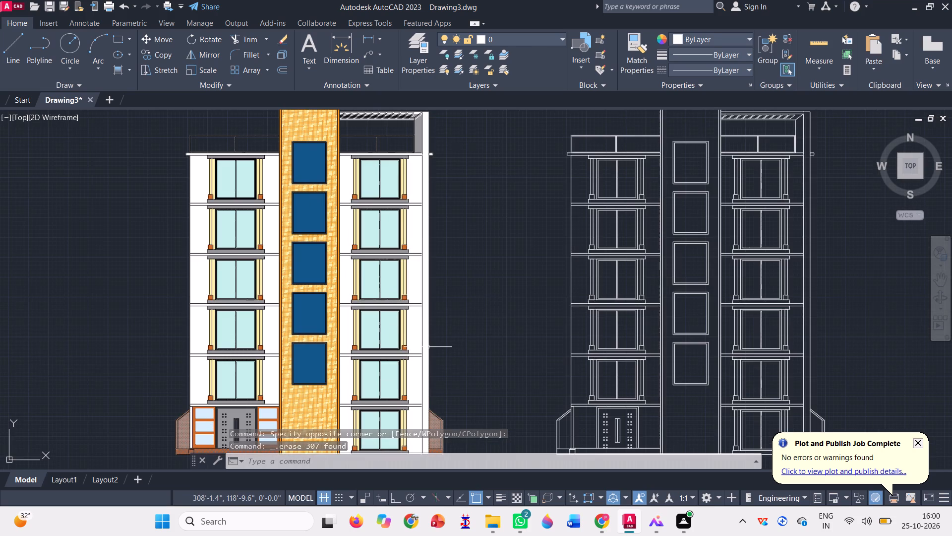
pyautogui.scroll(-1, 428, 347)
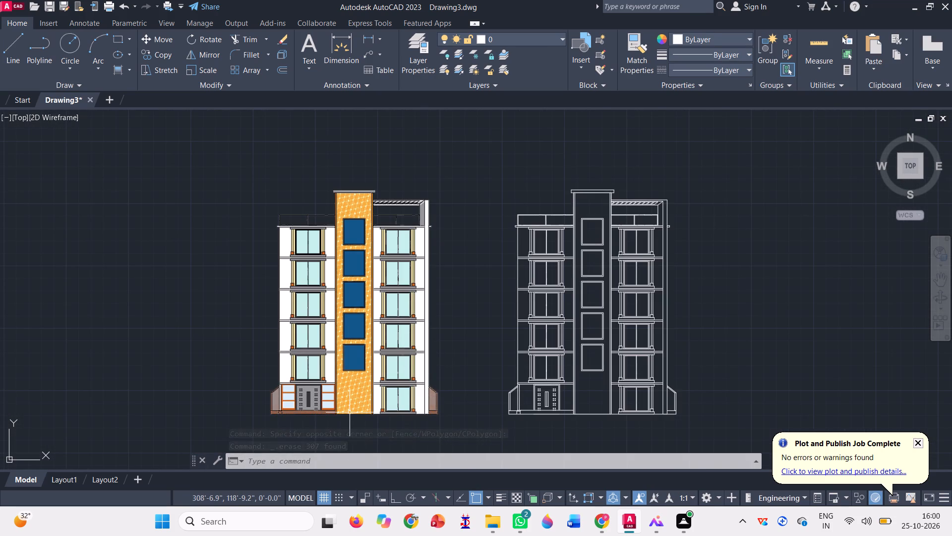
pyautogui.press('Escape')
pyautogui.press('Escape')
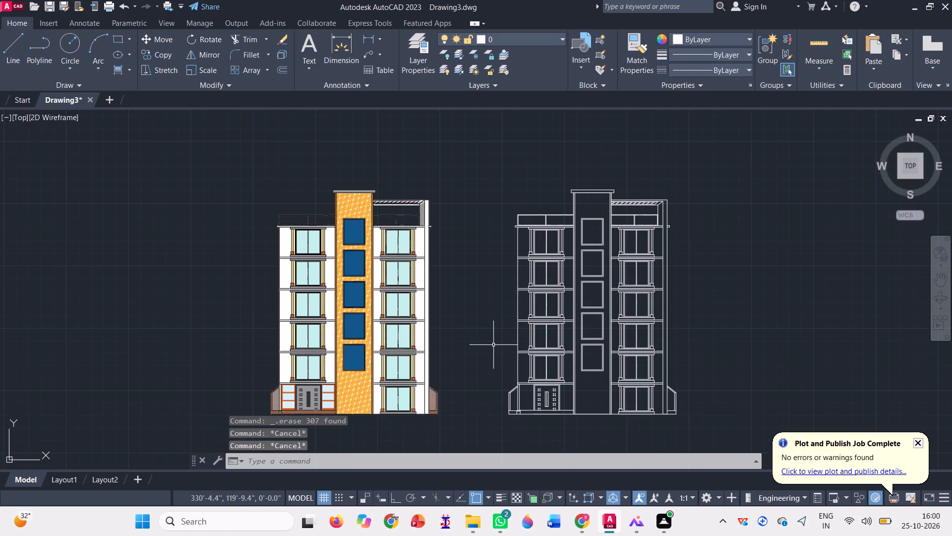
pyautogui.write('lo')
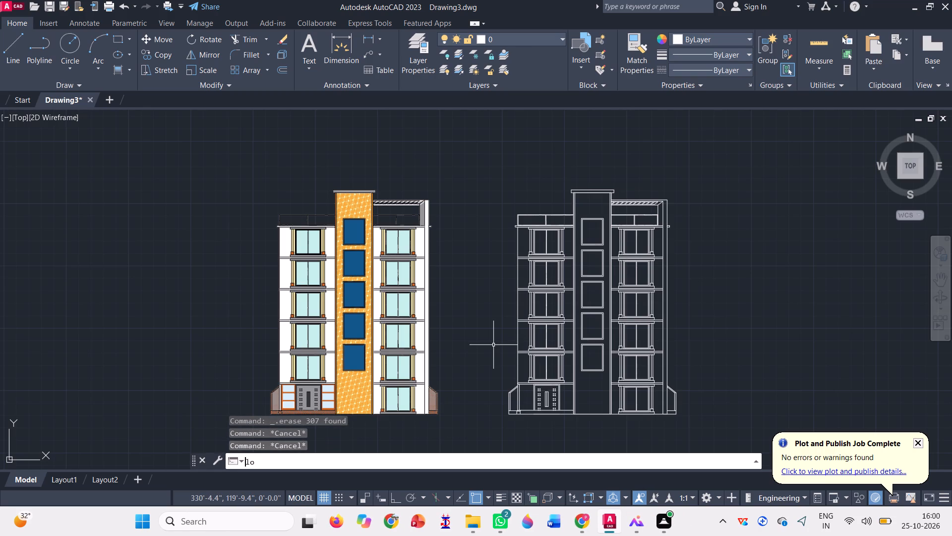
pyautogui.press('g')
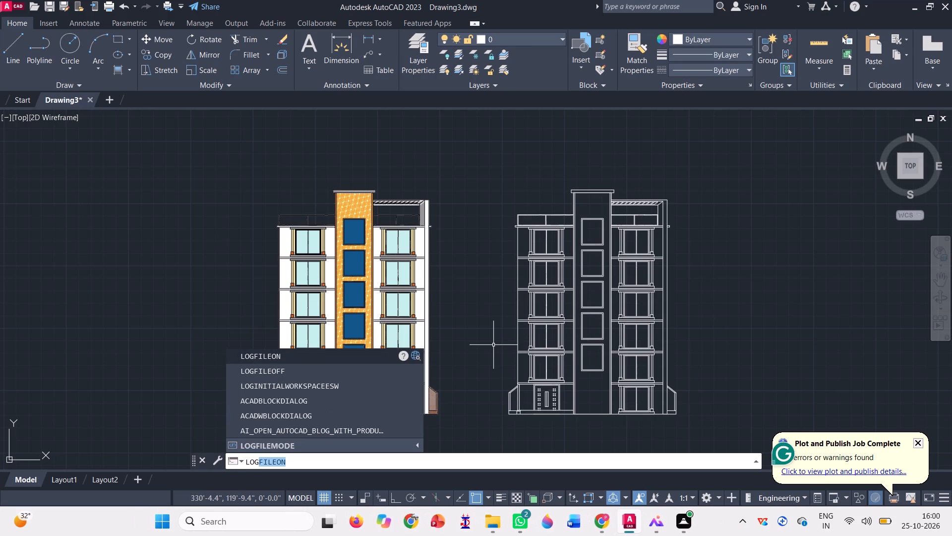
pyautogui.press('Down')
pyautogui.press('Return')
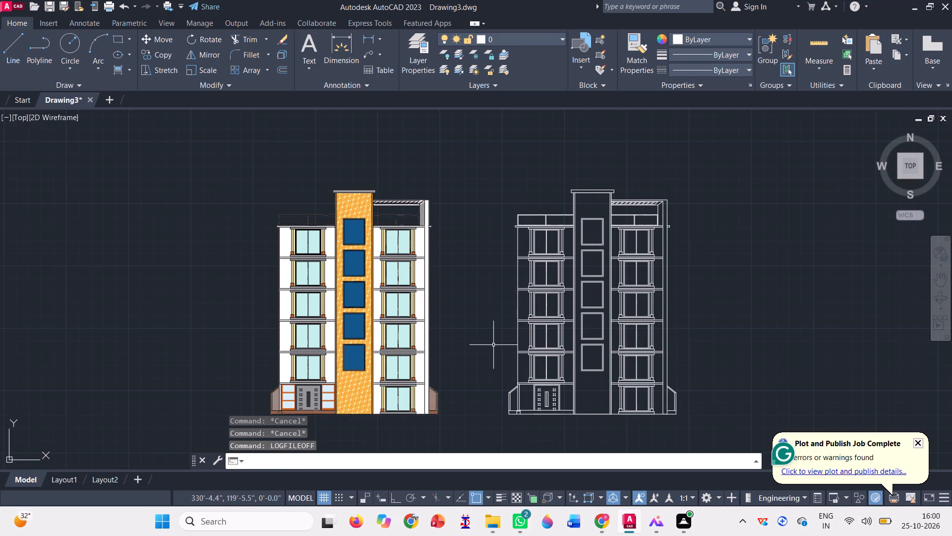
# Save the drawing in Documents as "Modern G+4 Residential Apartment Building with Stone-Clad Elevation".
pyautogui.hotkey('ctrl', 's')
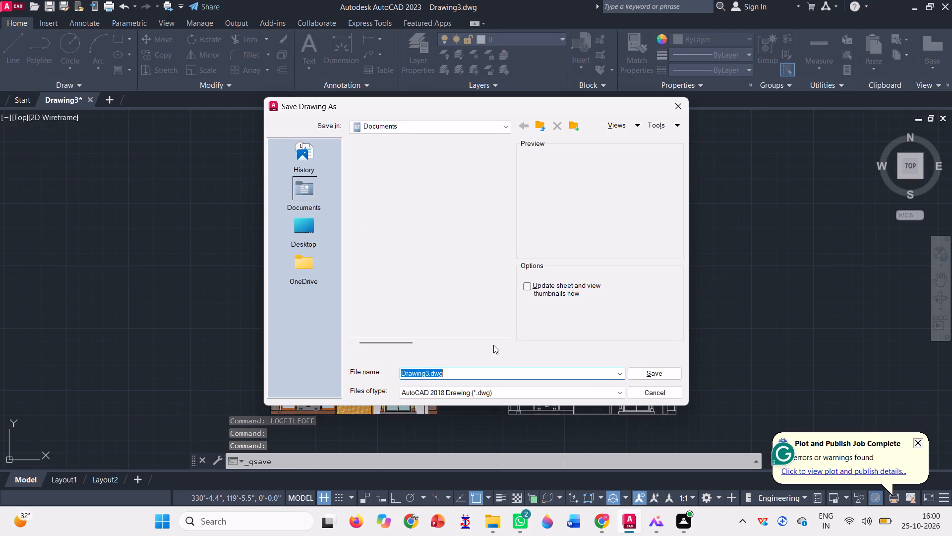
pyautogui.press('BackSpace')
pyautogui.hotkey('ctrl', 'v')
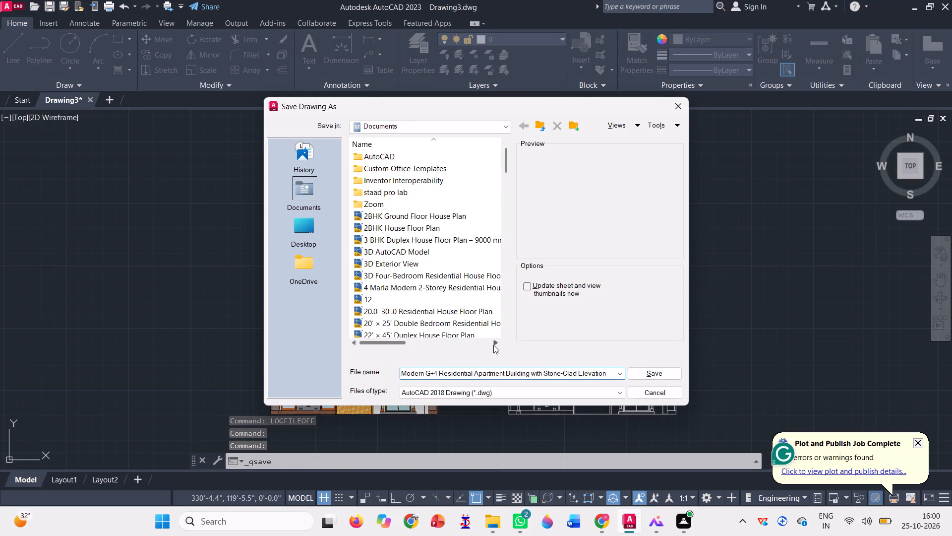
pyautogui.press('Return')
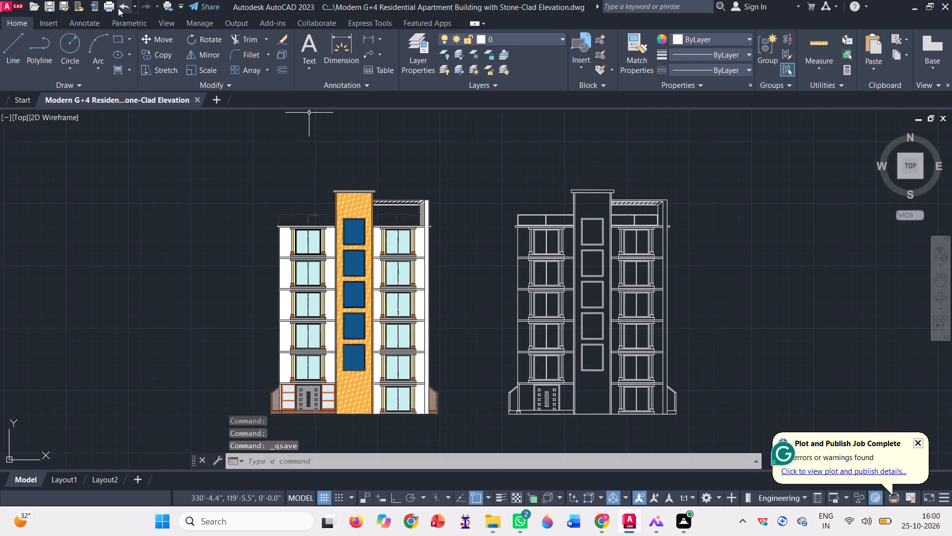
# Plot the drawing in landscape with AutoCAD PDF (Smallest File).pc3, save the PDF under its proposed name in Documents, and close it.
pyautogui.click(103, 5)
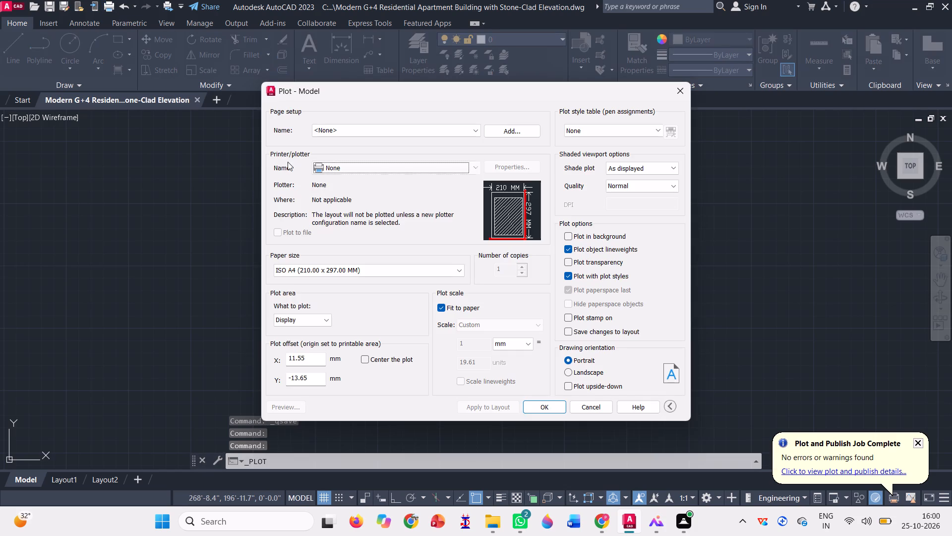
pyautogui.click(476, 168)
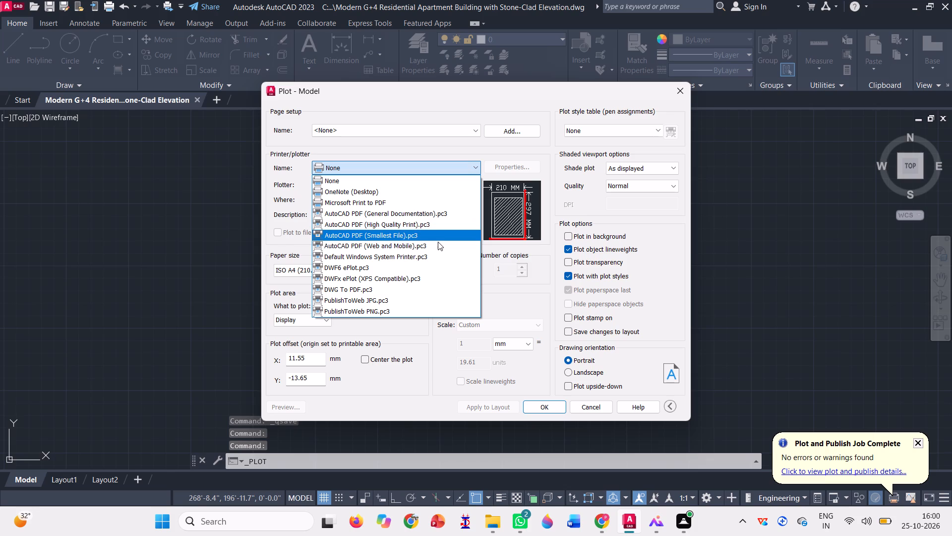
pyautogui.click(436, 234)
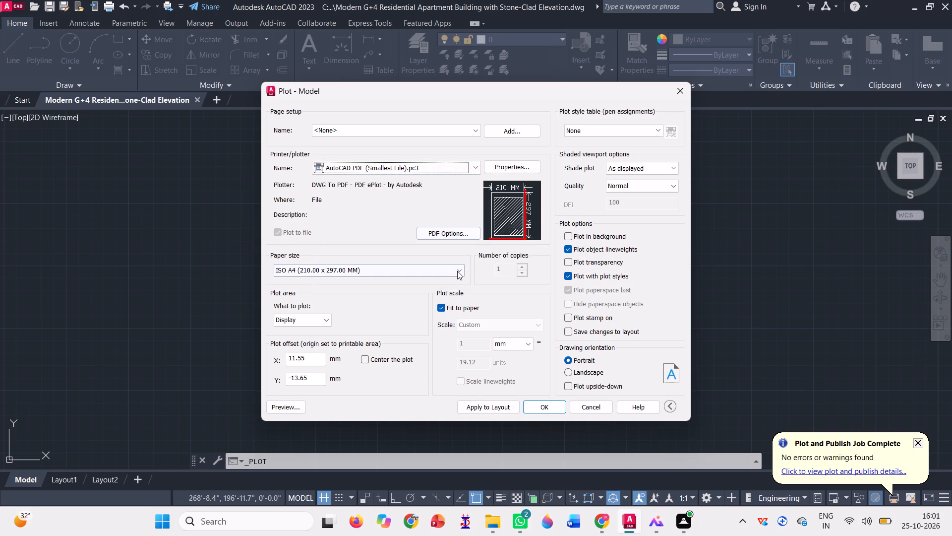
pyautogui.click(569, 368)
pyautogui.click(510, 404)
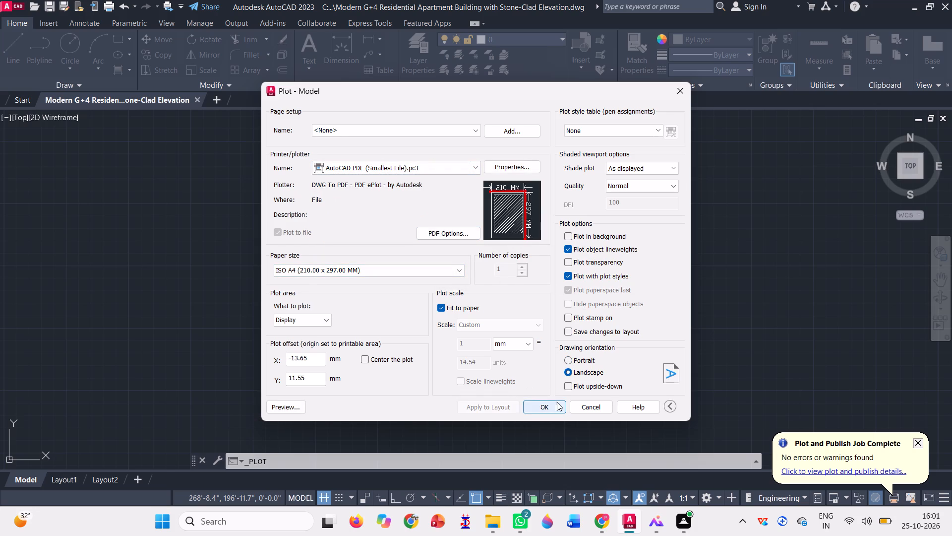
pyautogui.click(553, 398)
pyautogui.click(548, 400)
pyautogui.click(549, 404)
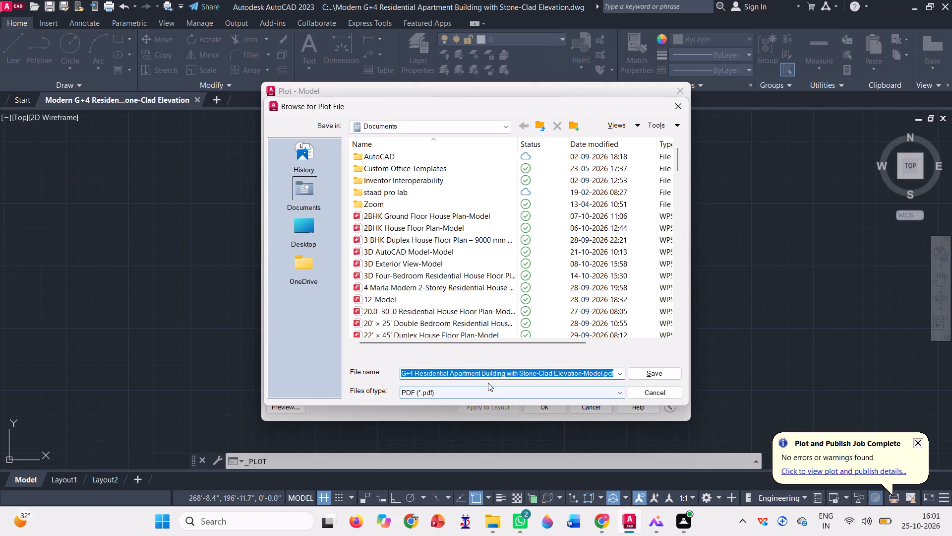
pyautogui.click(655, 377)
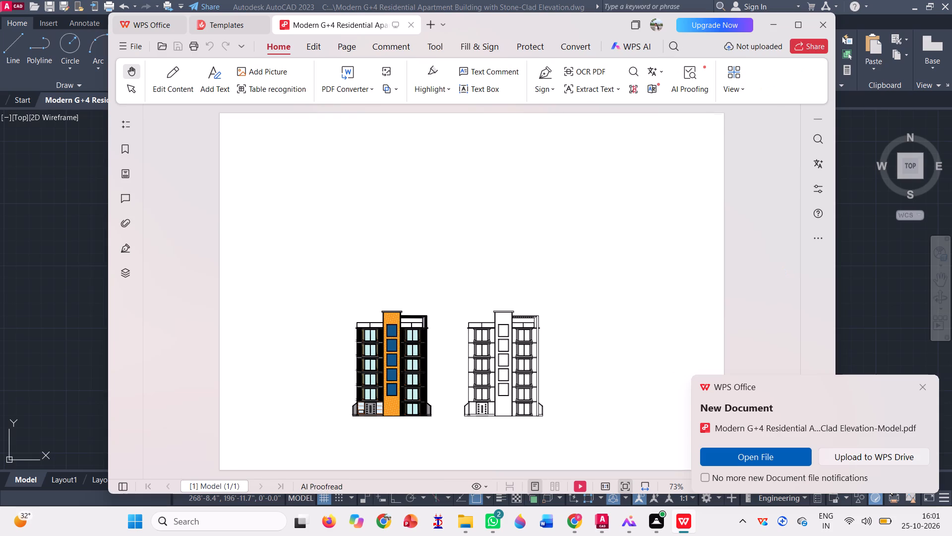
pyautogui.click(824, 24)
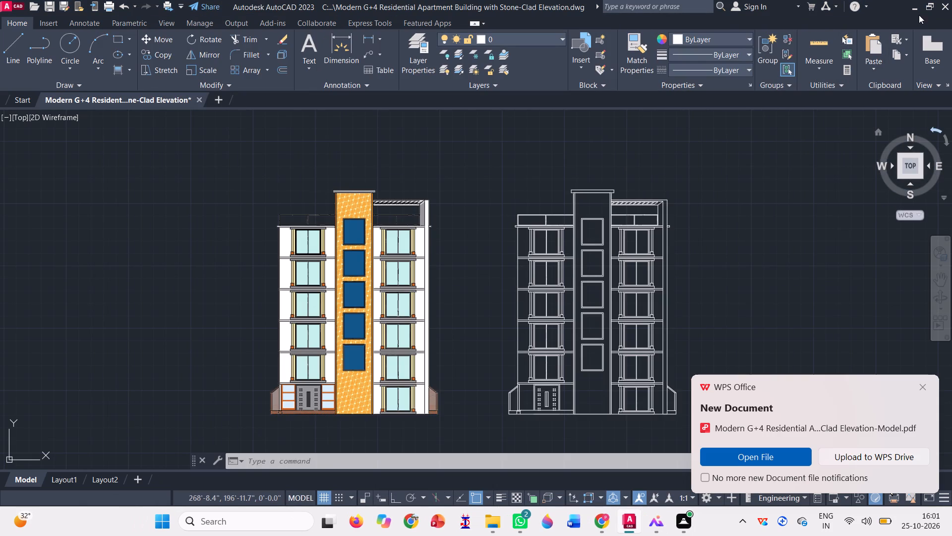